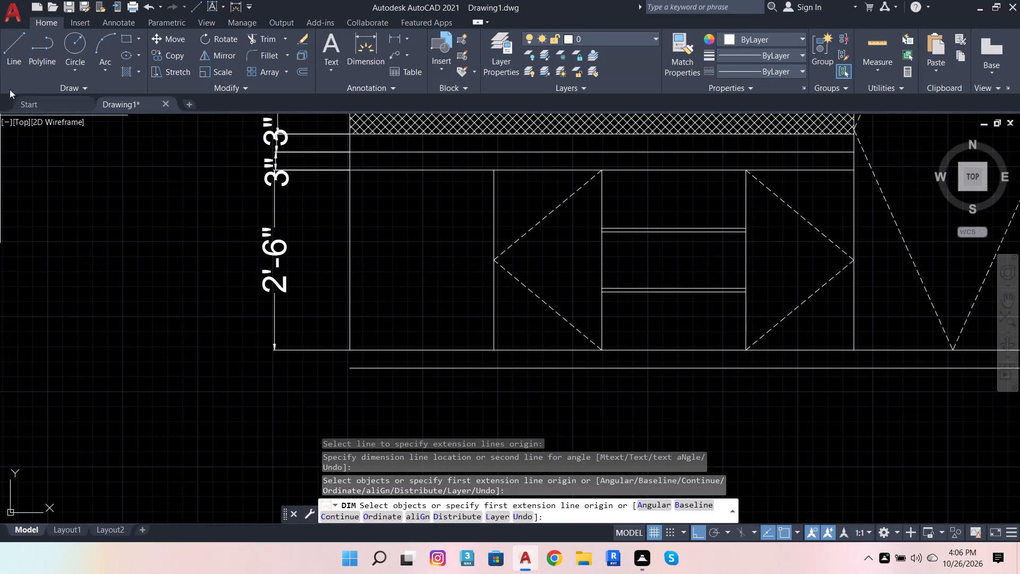
Draw a vertical line about 3" long closing the left end of the plinth strip below the base cabinets.
click(18, 35)
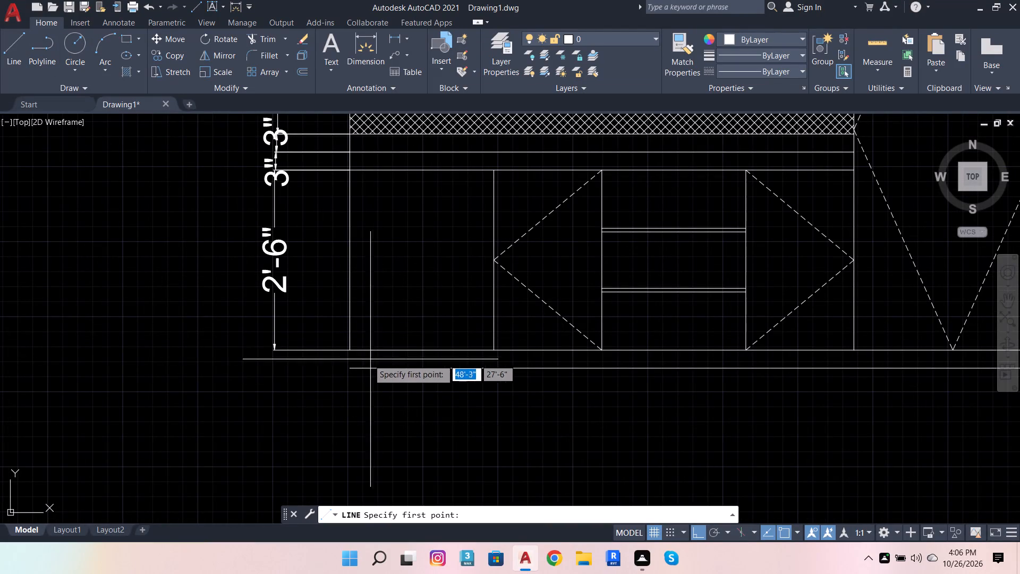
click(347, 346)
click(348, 364)
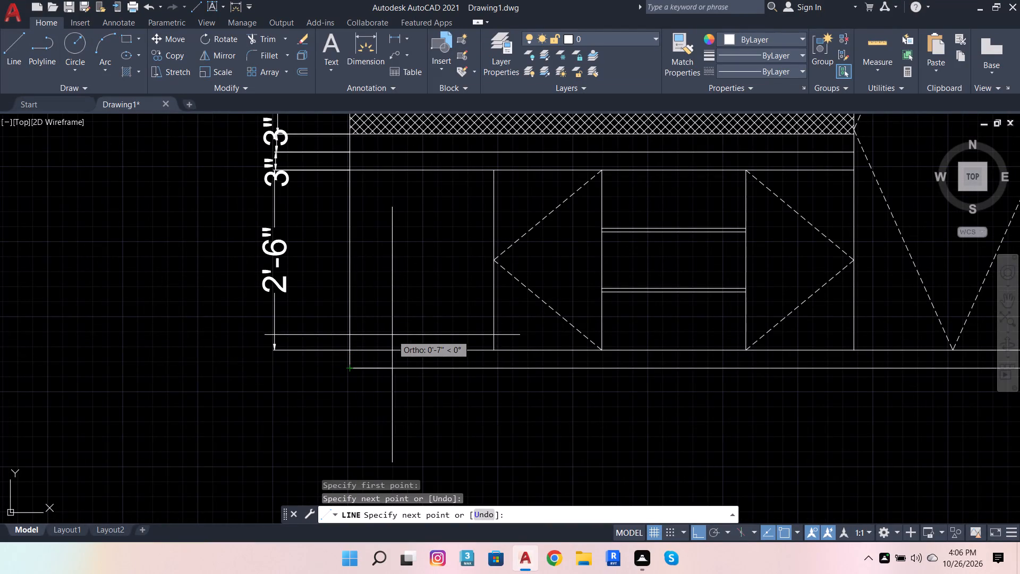
key(space)
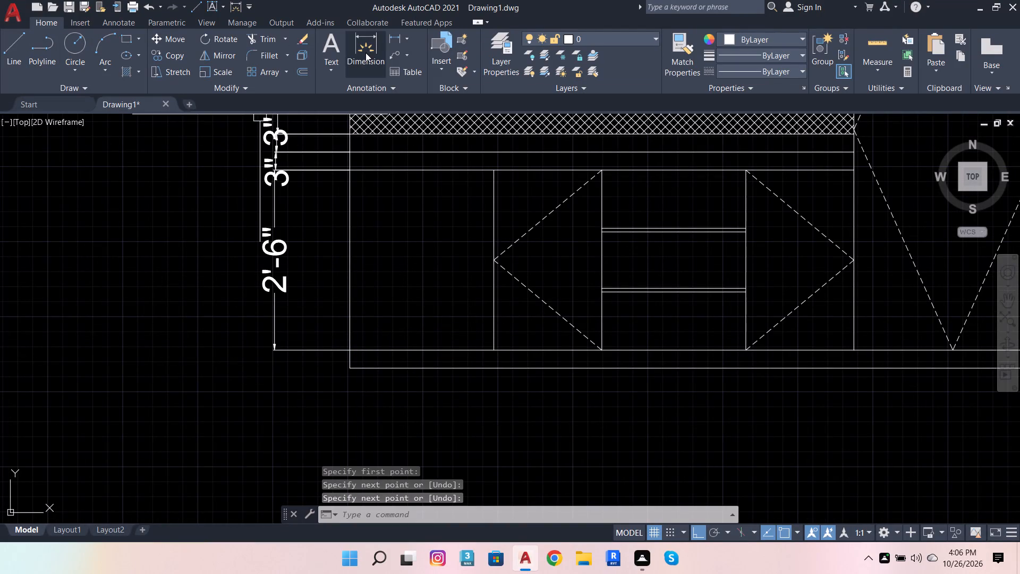
Dimension the height of the plinth strip at the elevation's left edge, in line with the other left-side dimensions.
click(365, 53)
click(351, 344)
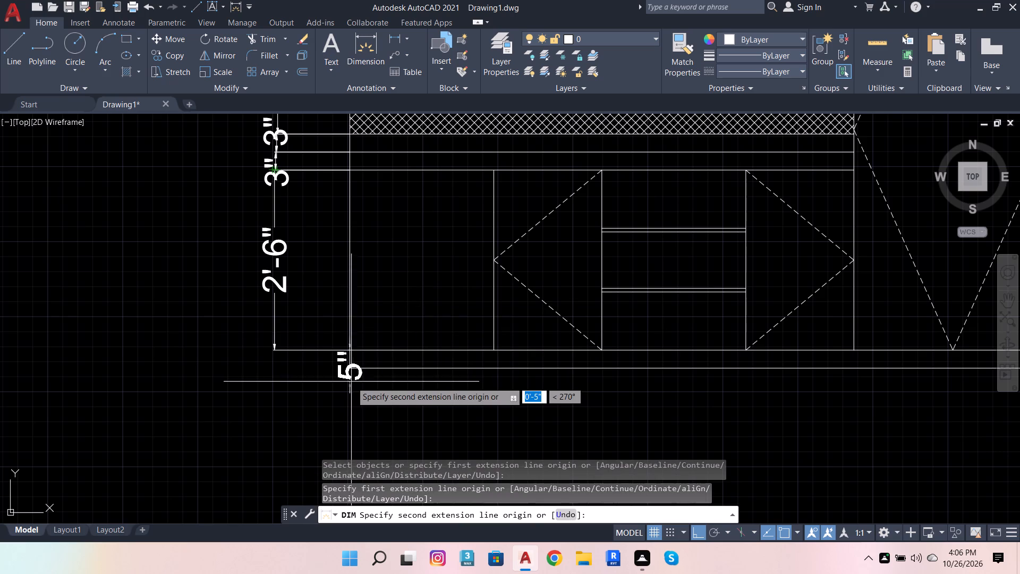
click(351, 369)
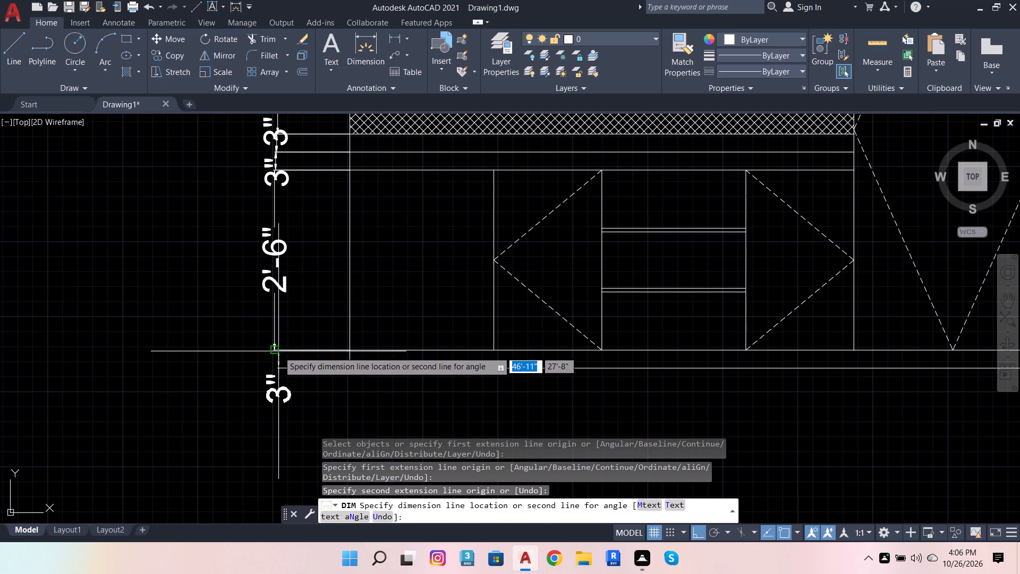
click(275, 351)
key(space)
Dimension the width of the leftmost blank base bay, placing the dimension just below the elevation.
scroll(287, 385, down, 4)
scroll(325, 402, up, 3)
key(space)
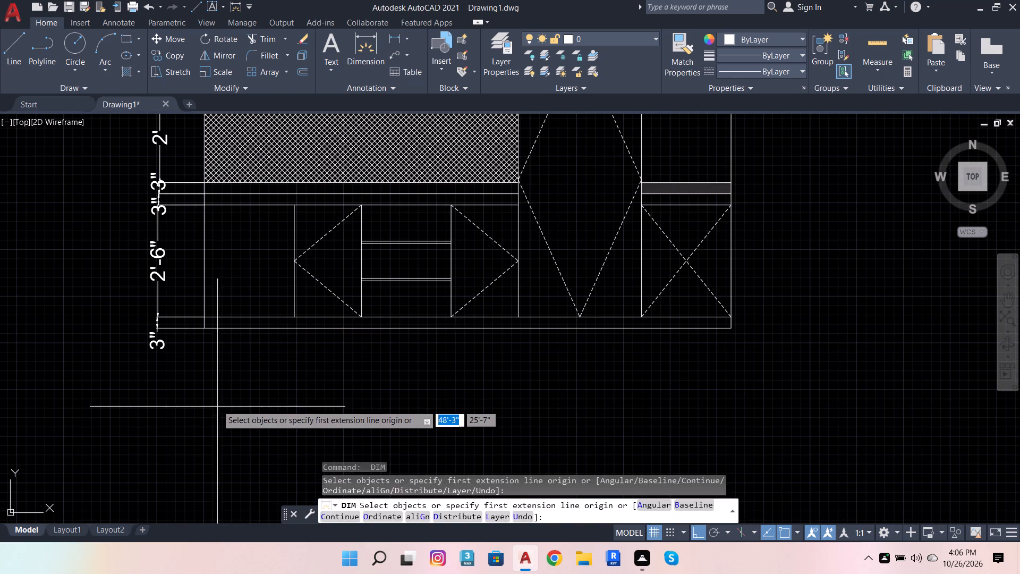
click(208, 318)
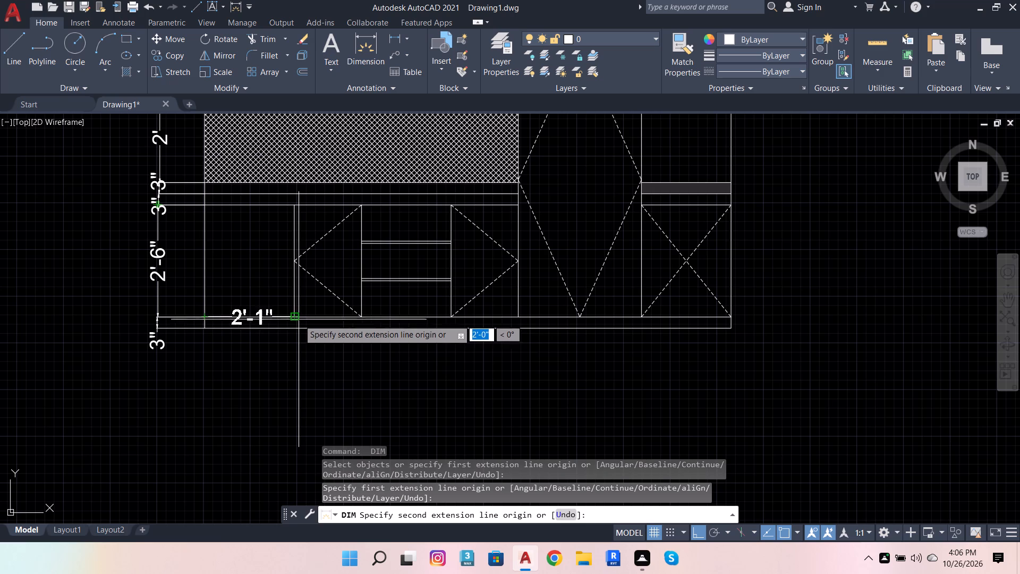
click(297, 317)
click(260, 352)
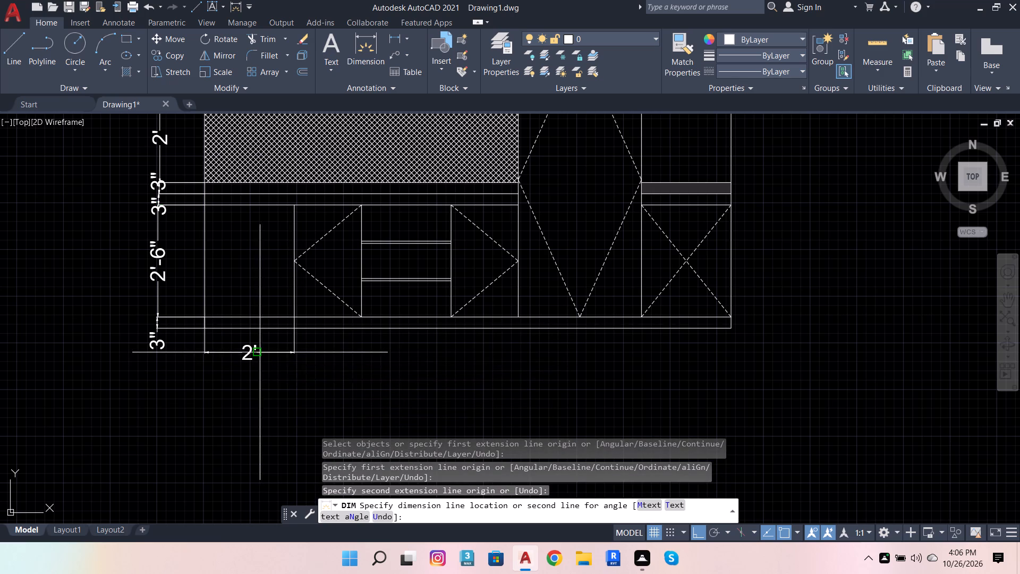
Dimension the width of the left dashed-door base cabinet, in line with the first bottom dimension.
click(295, 315)
click(365, 317)
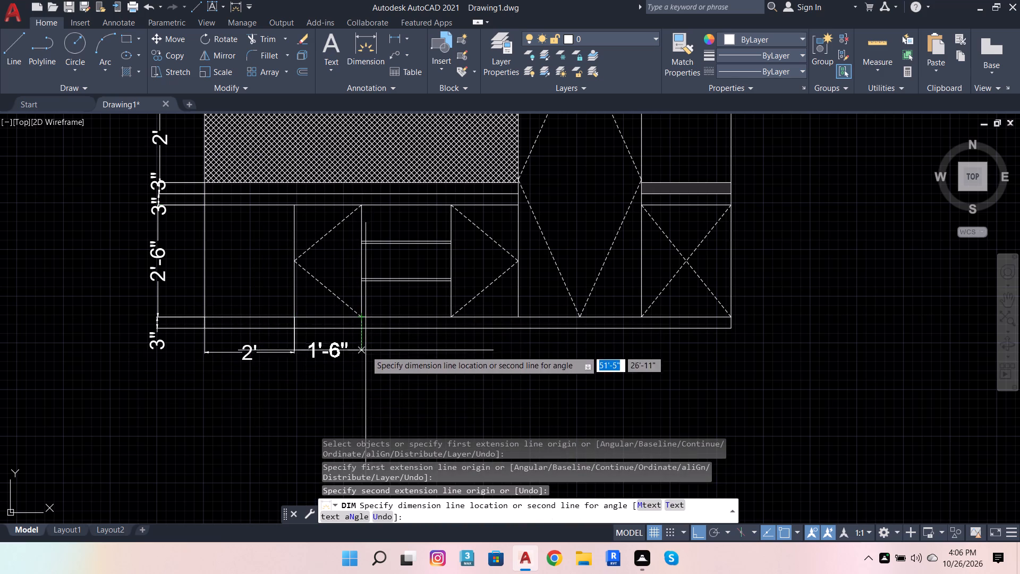
click(299, 349)
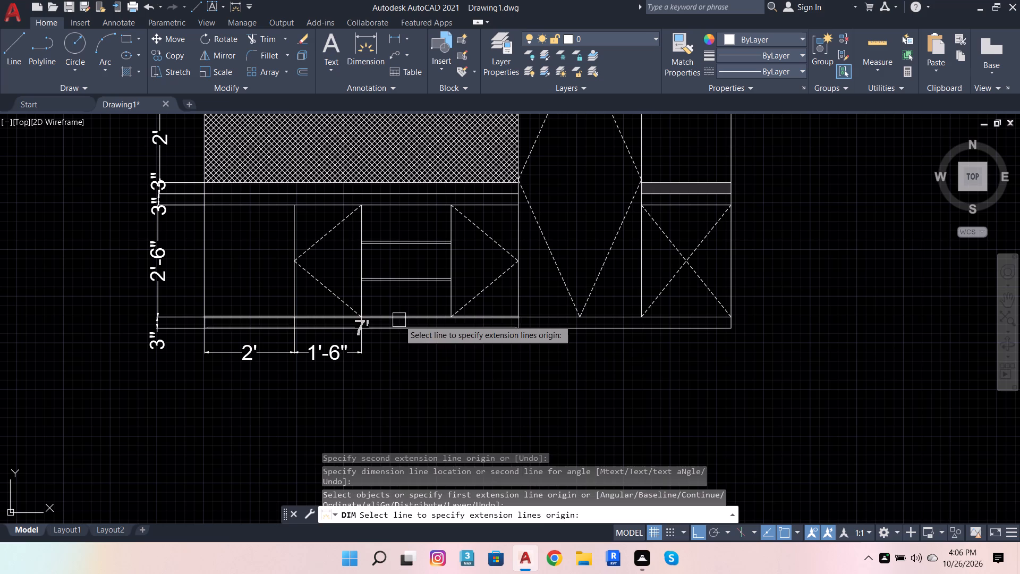
key(space)
Dimension the width of the drawer unit between the two dashed-door base cabinets, in line with the bottom dimensions.
key(space)
click(359, 318)
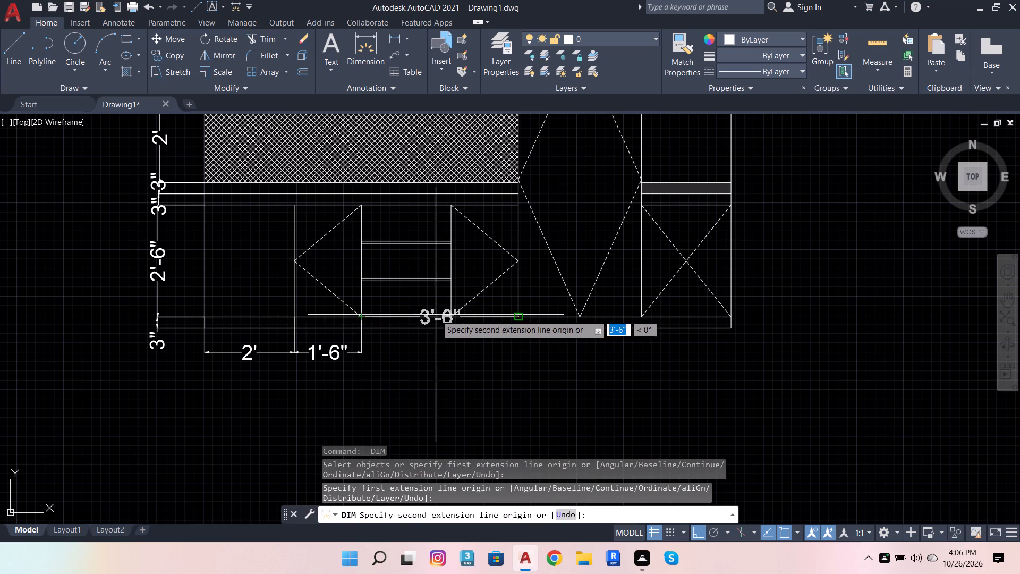
click(450, 316)
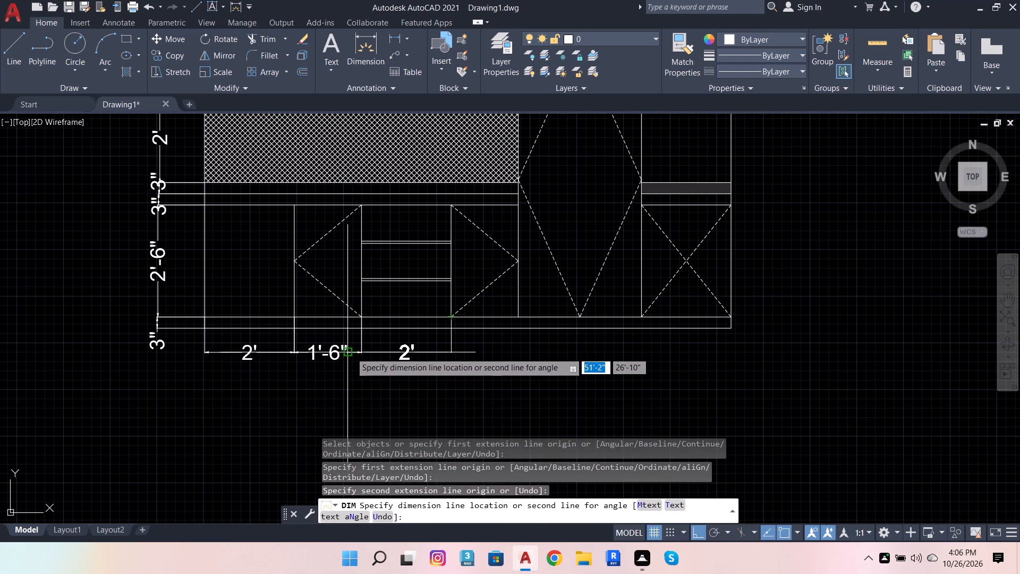
scroll(364, 353, up, 3)
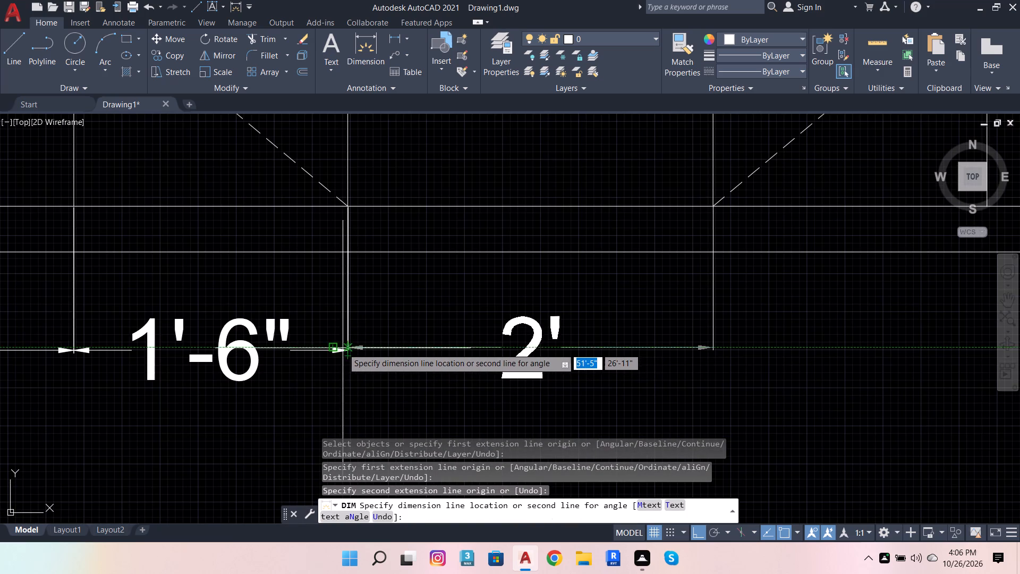
click(350, 353)
Dimension the width of the dashed-door base cabinet right of the drawer unit, in line with the bottom dimensions.
scroll(317, 377, down, 3)
scroll(418, 370, up, 3)
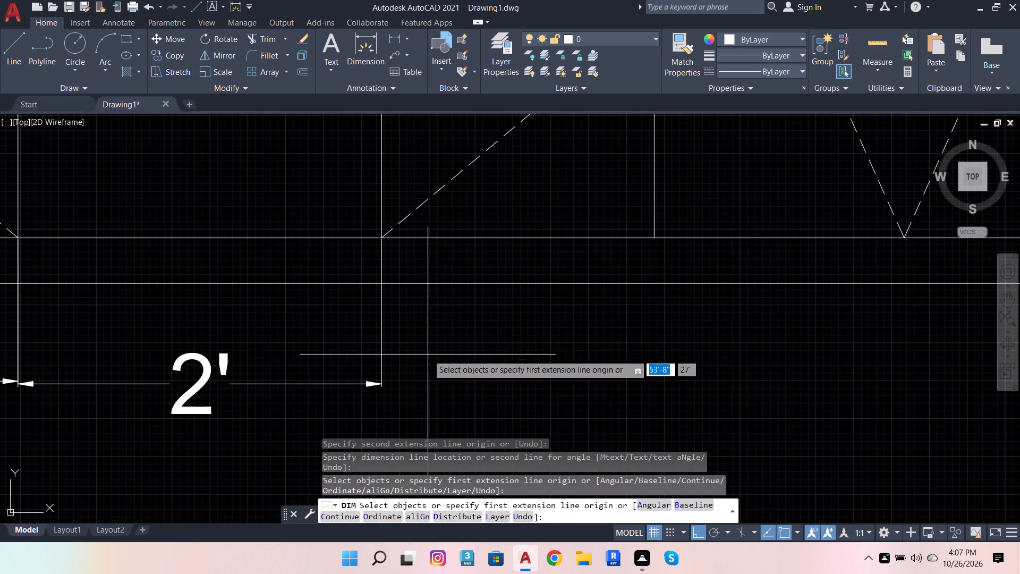
click(381, 236)
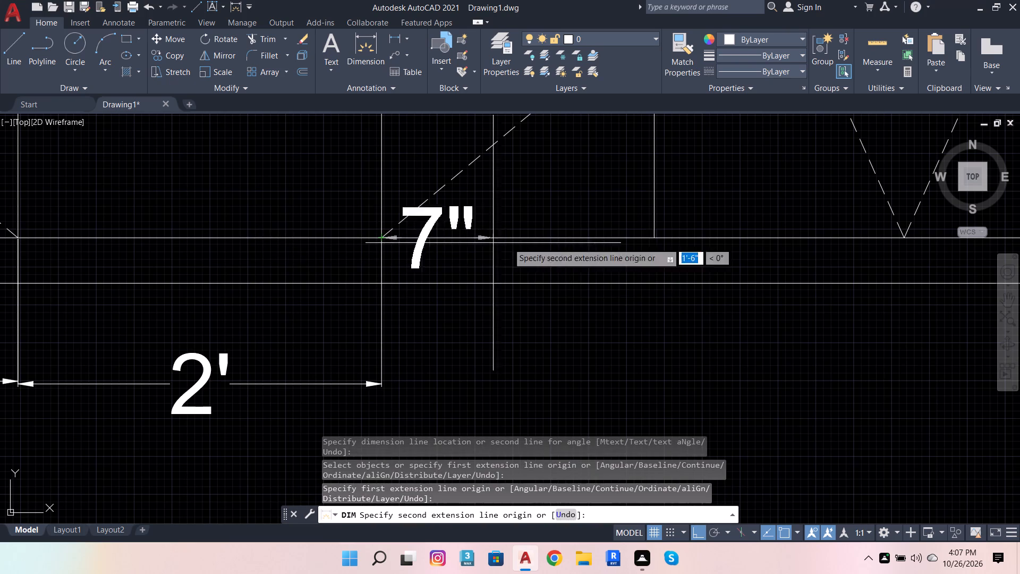
click(658, 234)
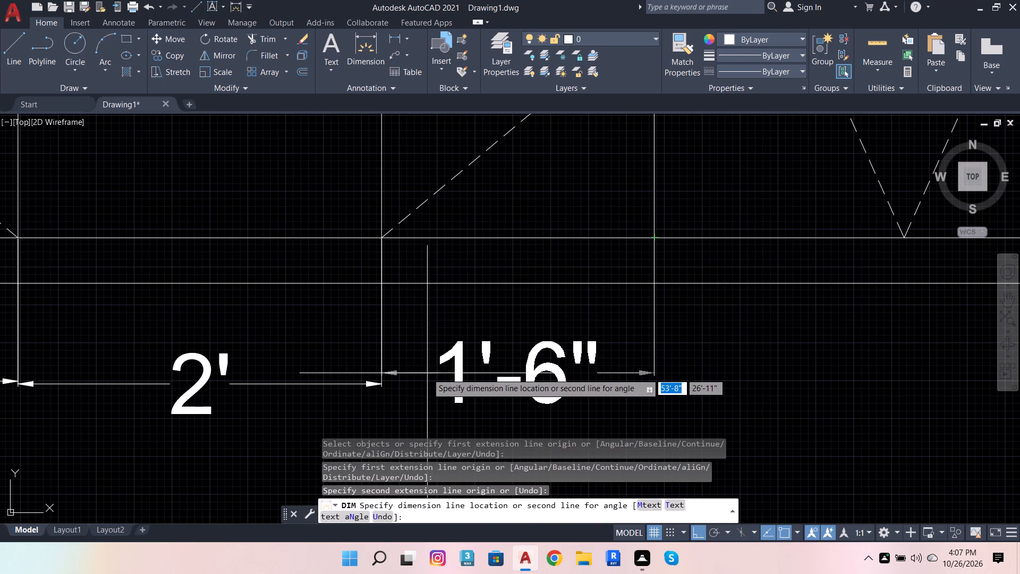
click(381, 384)
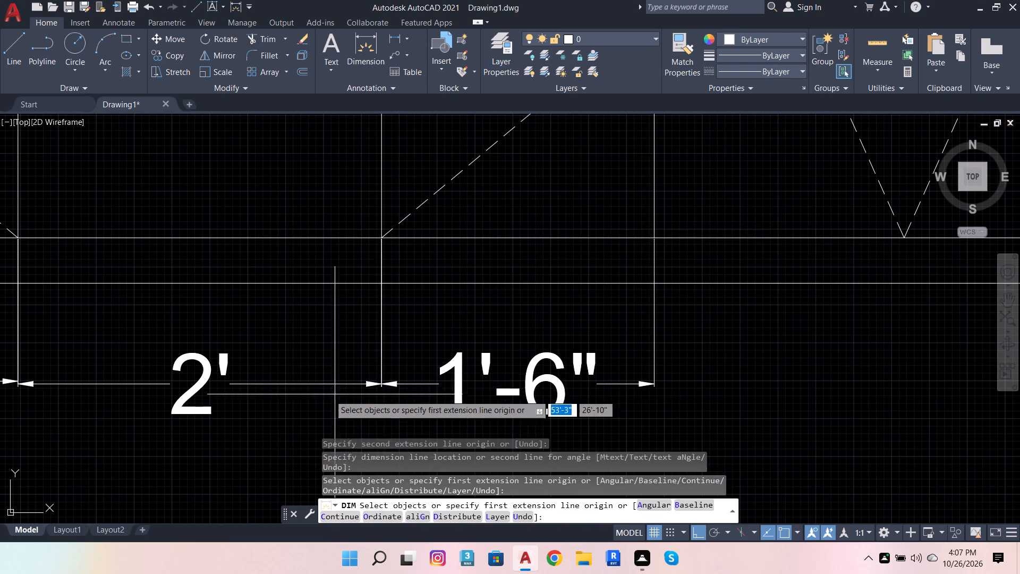
Dimension the width of the tall unit at its base, in line with the bottom dimensions.
scroll(312, 406, down, 3)
scroll(432, 388, up, 2)
click(328, 330)
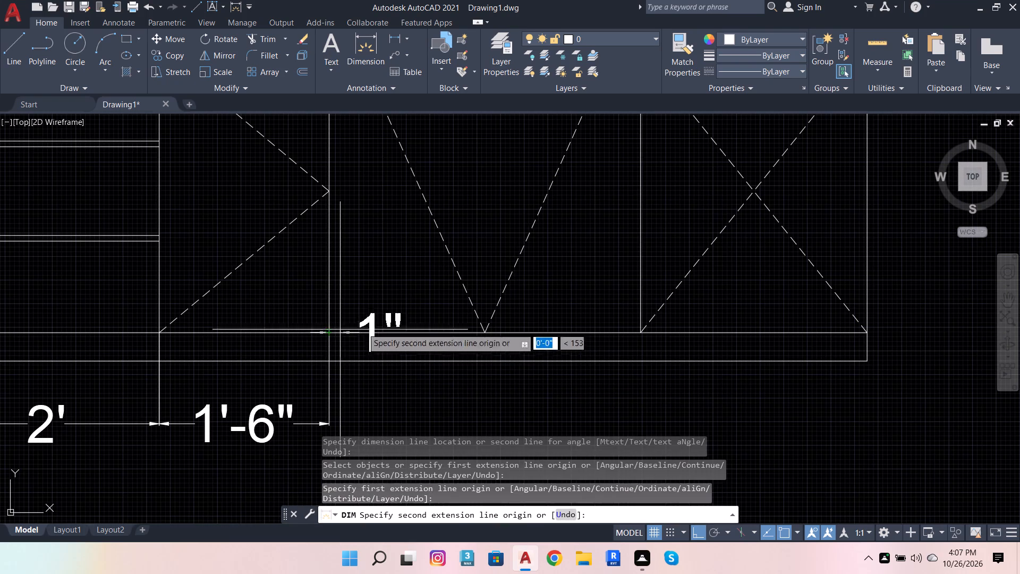
click(640, 332)
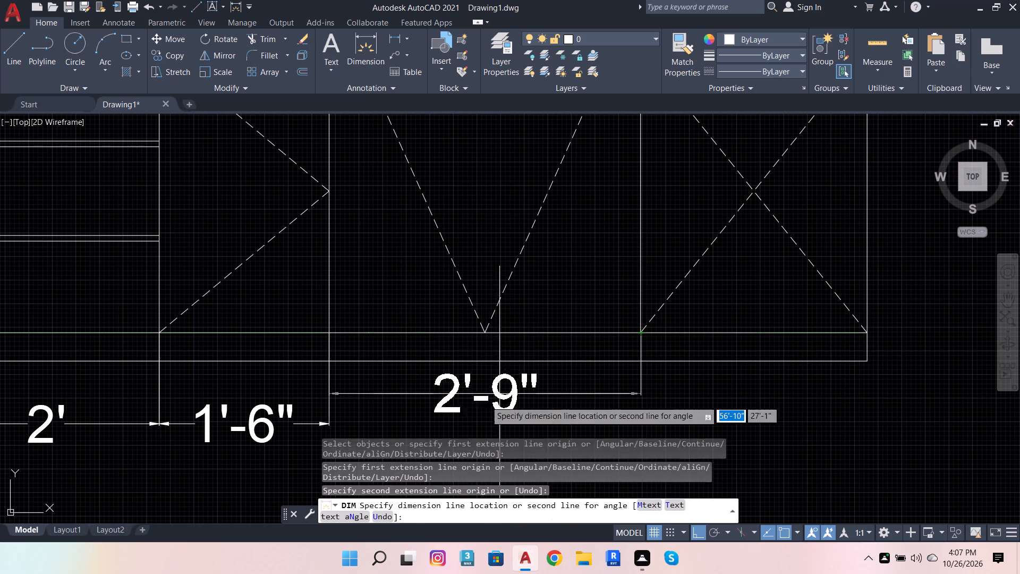
click(328, 423)
Dimension the width of the crossed base cabinet at the elevation's right end, in line with the bottom dimensions.
scroll(607, 353, down, 2)
scroll(668, 355, up, 2)
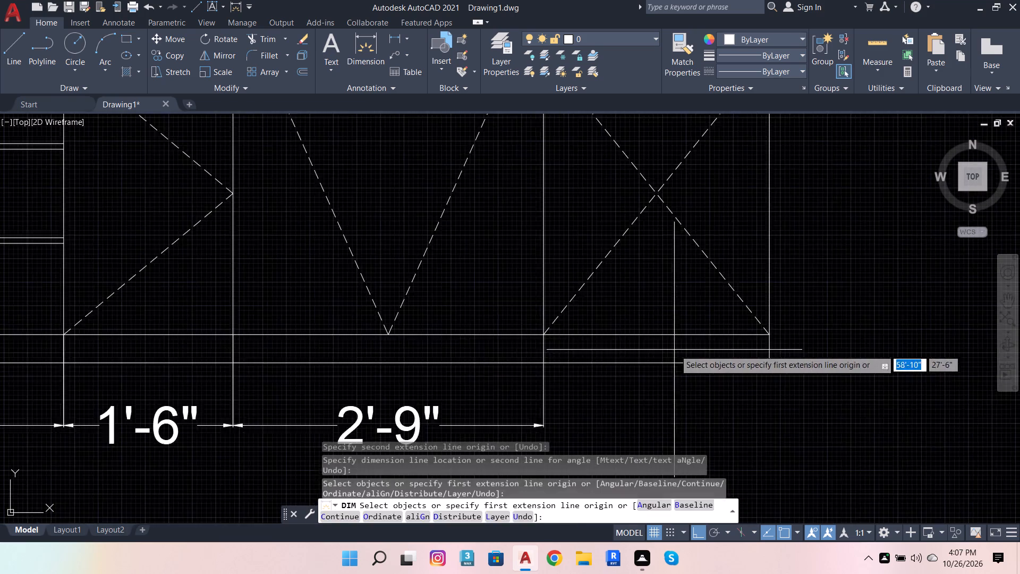
scroll(675, 349, up, 1)
click(460, 325)
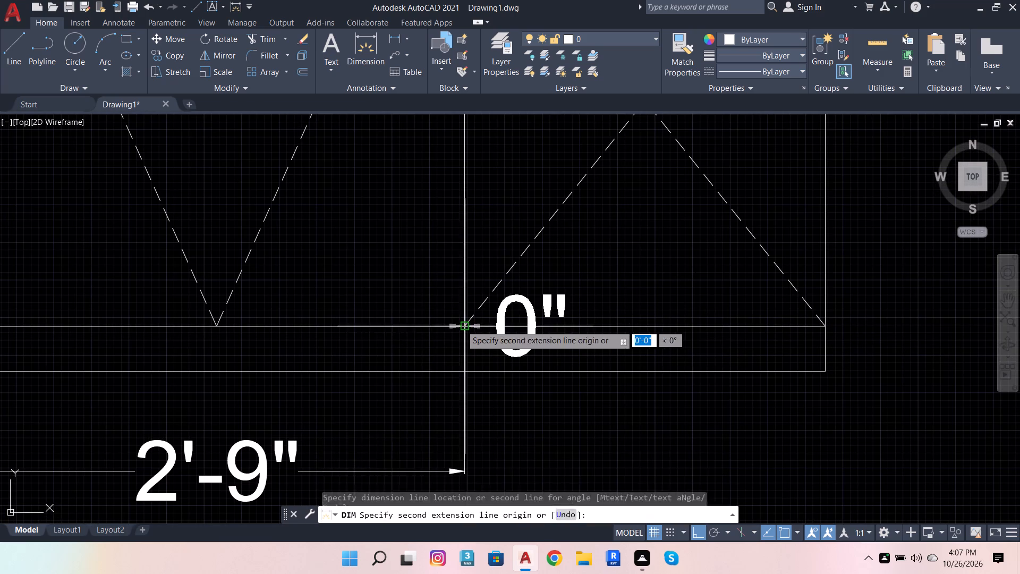
click(827, 325)
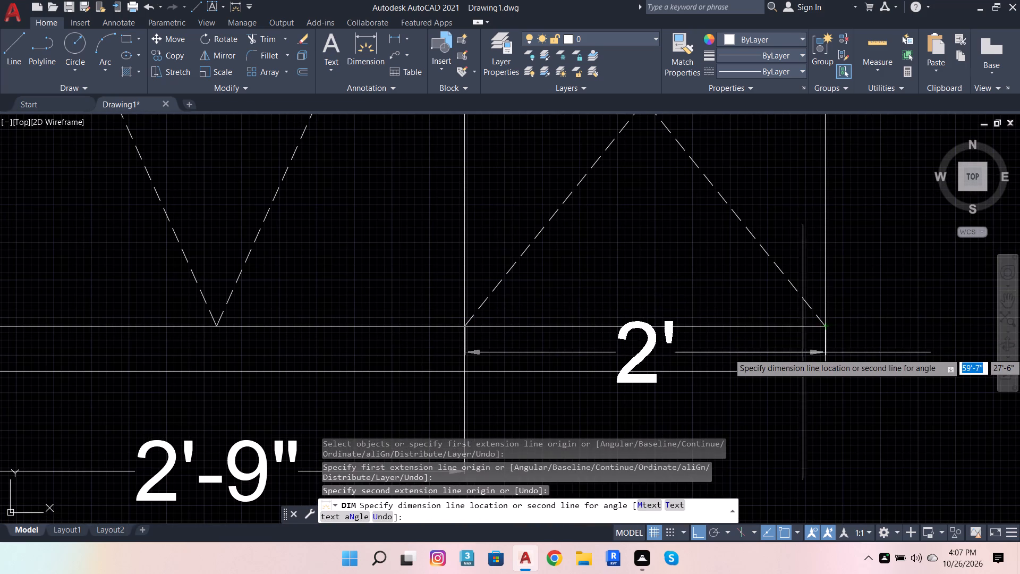
scroll(793, 349, down, 1)
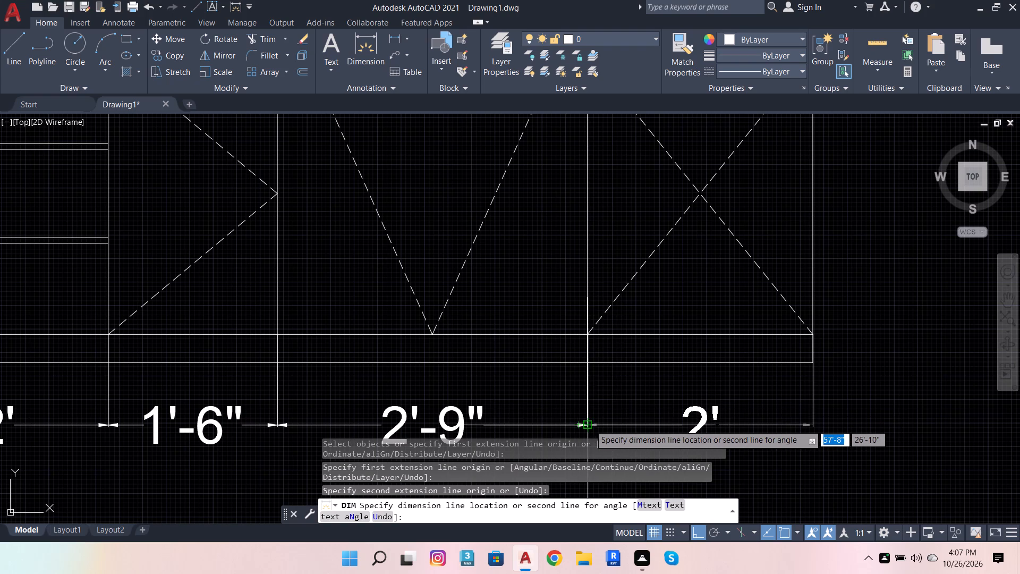
click(590, 425)
Dimension the full height of the elevation's right edge line, placing the dimension outside the right side.
scroll(660, 366, down, 3)
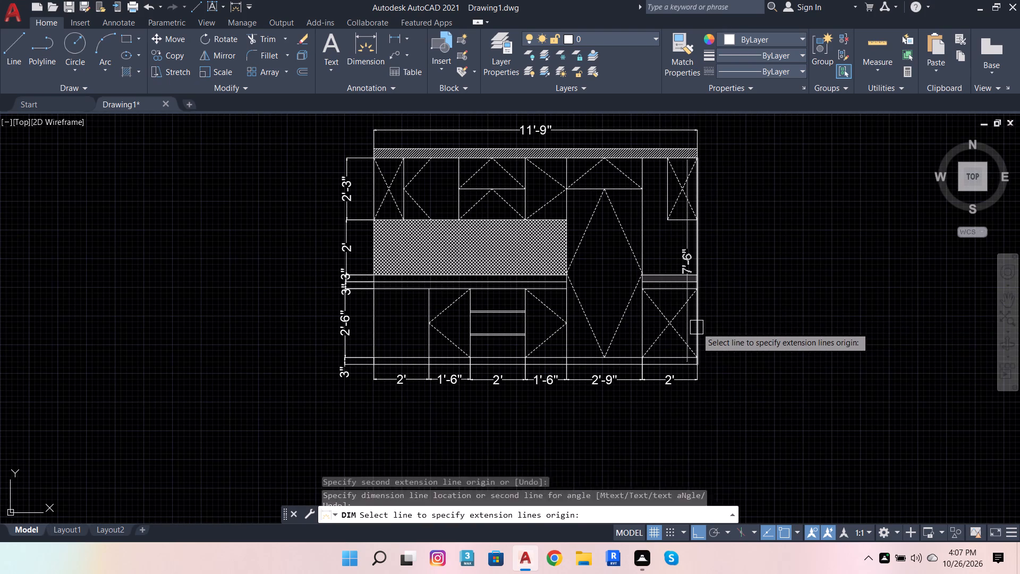
click(696, 327)
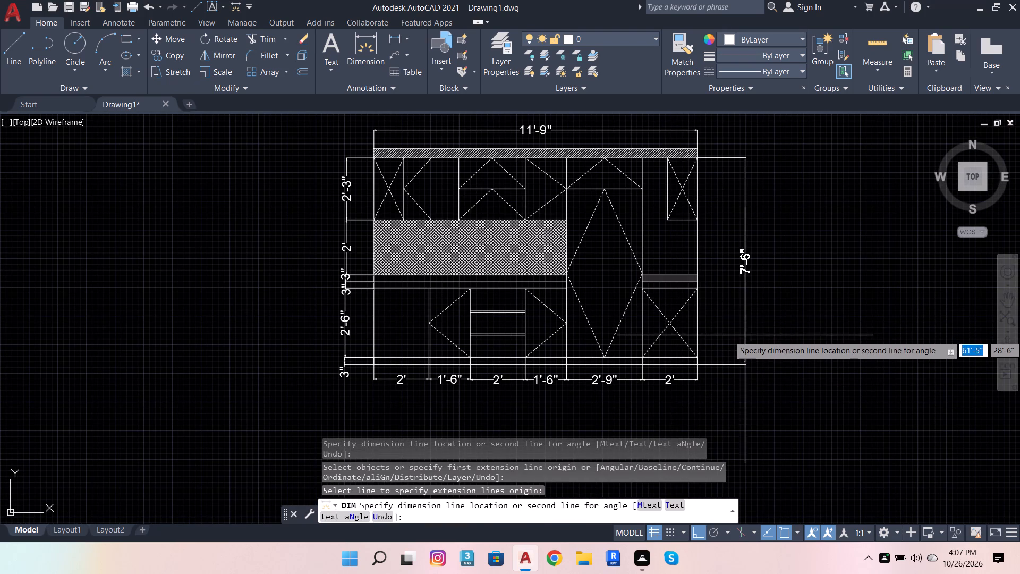
click(745, 335)
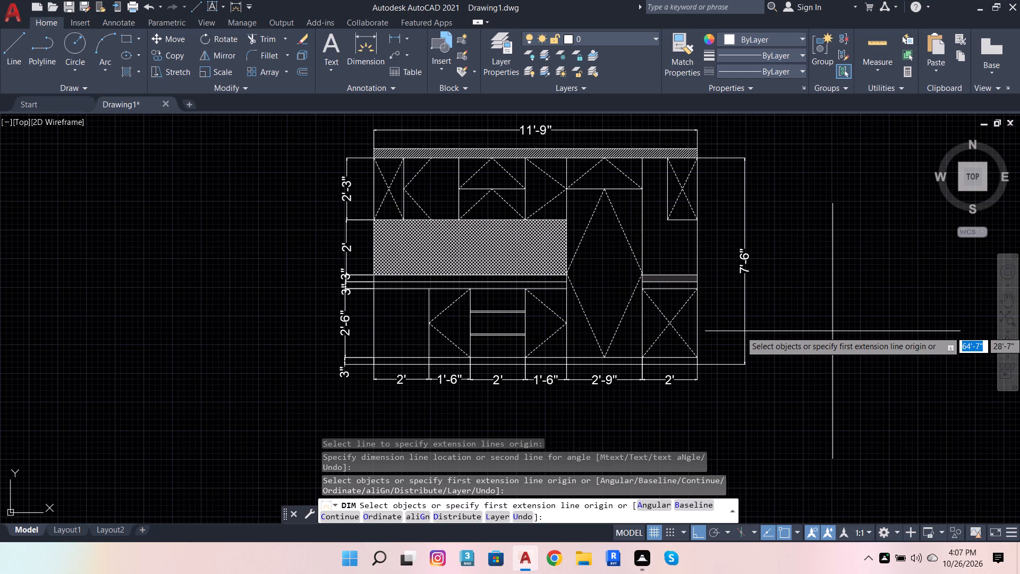
Dimension the width of the leftmost crossed upper cabinet, placing it between the hatched top band and the overall width dimension.
scroll(336, 153, up, 1)
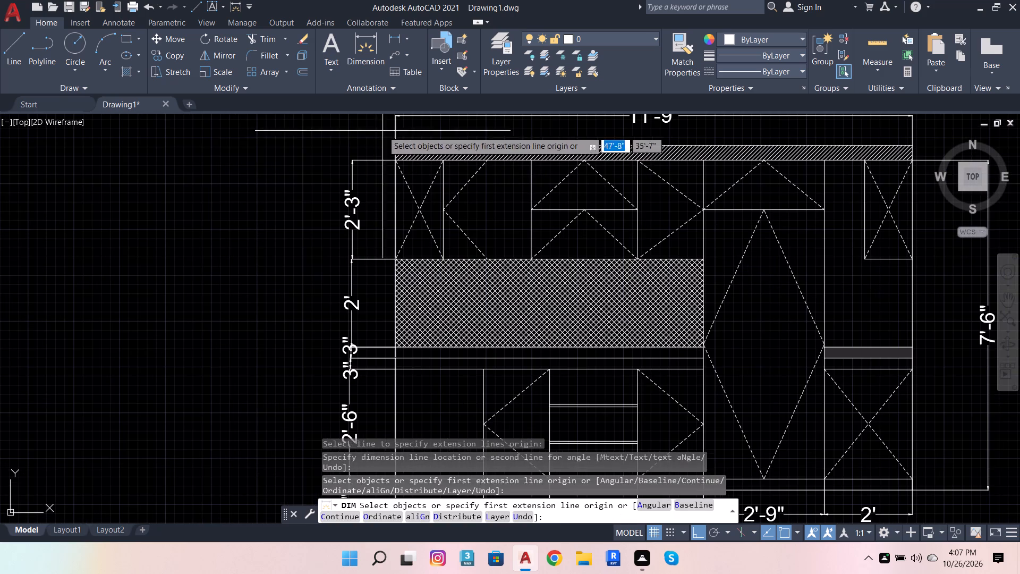
click(395, 161)
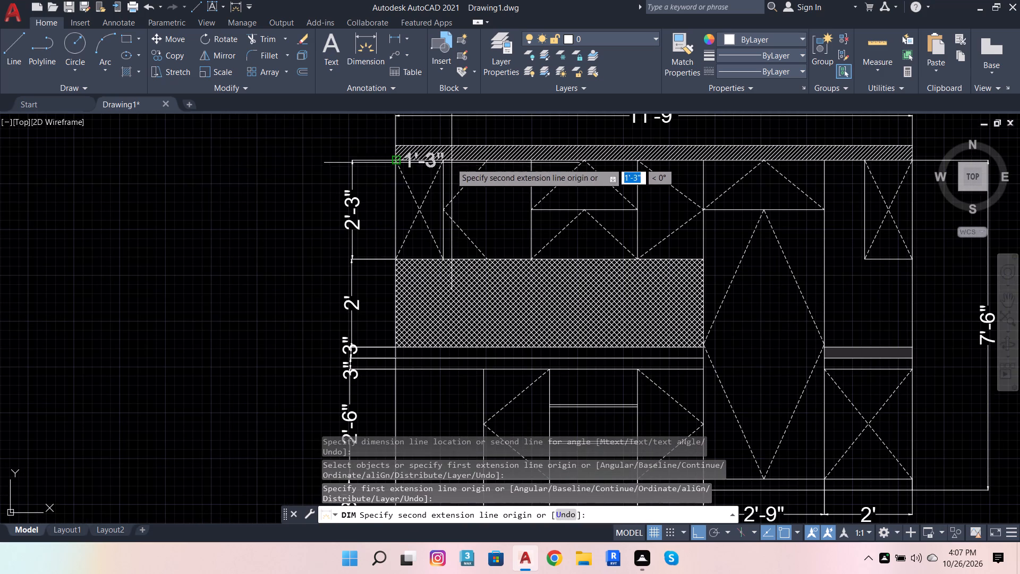
click(444, 163)
click(443, 133)
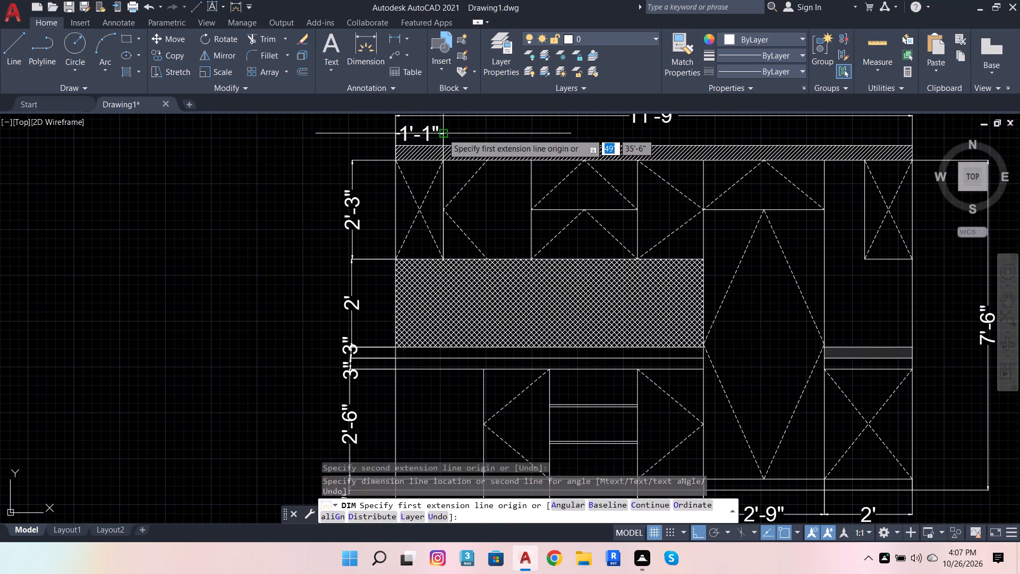
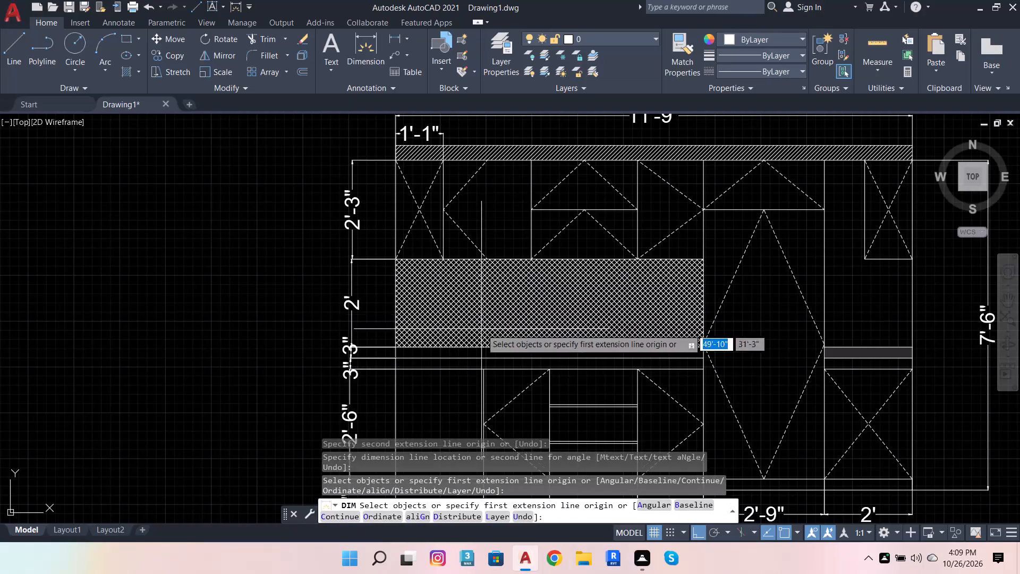
Dimension the width of the second upper cabinet, in line with the leftmost upper cabinet's width dimension.
scroll(360, 296, down, 2)
scroll(402, 238, up, 5)
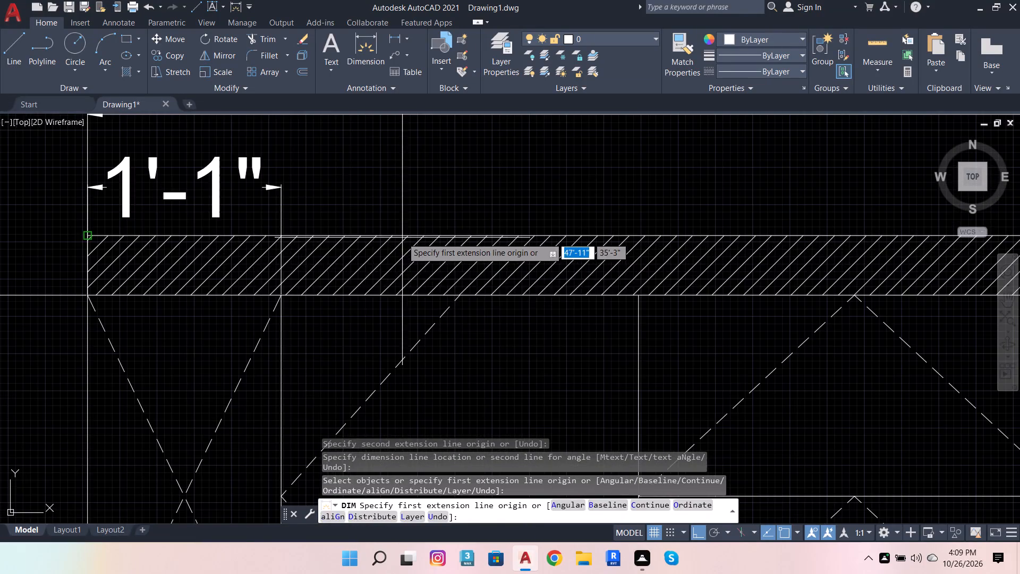
click(278, 295)
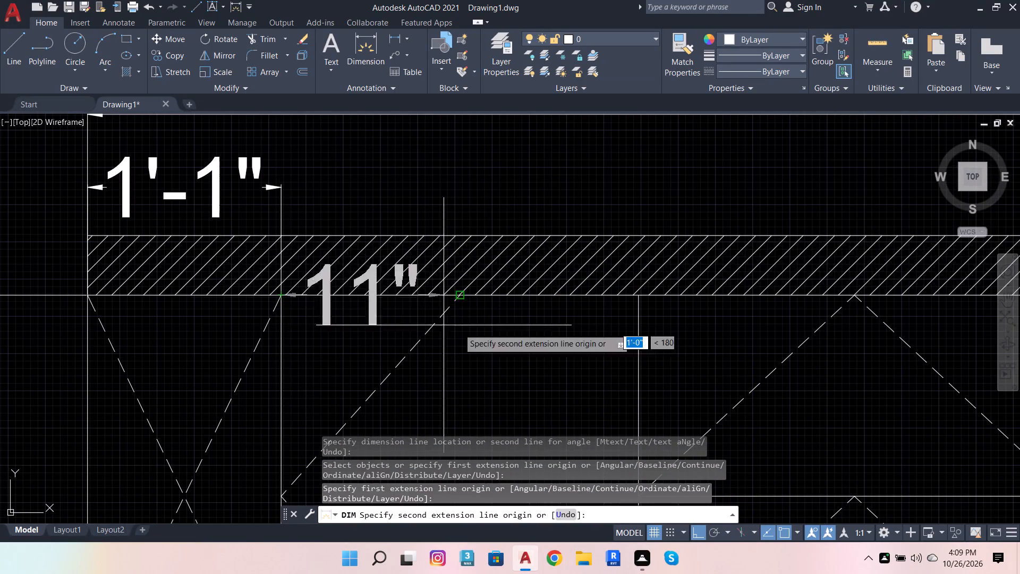
click(637, 299)
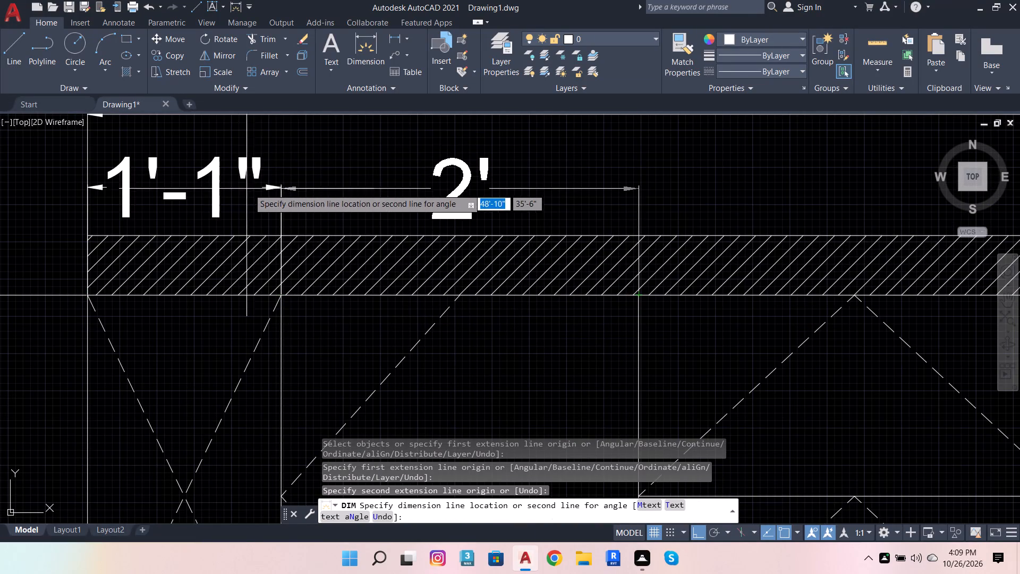
click(282, 190)
Dimension the width of the upper cabinet with two stacked flaps, in line with the other upper cabinet width dimensions.
scroll(242, 270, down, 3)
scroll(321, 295, up, 3)
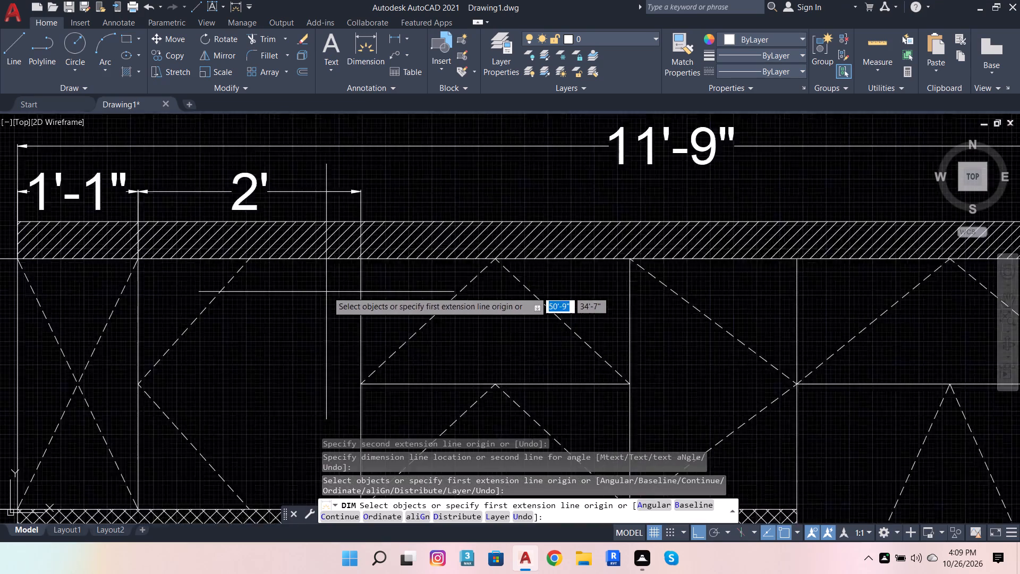
click(378, 242)
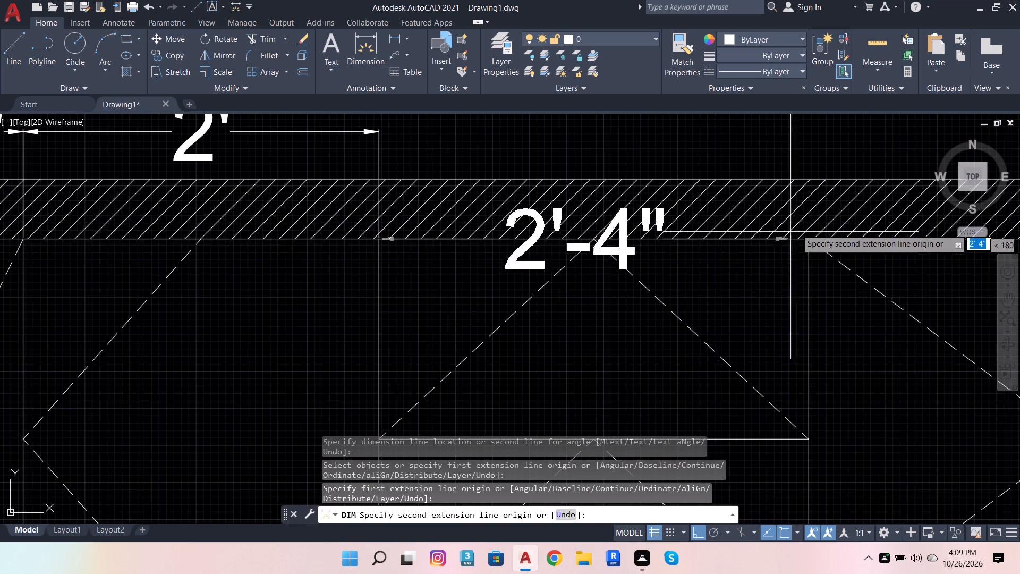
click(811, 240)
scroll(792, 288, down, 2)
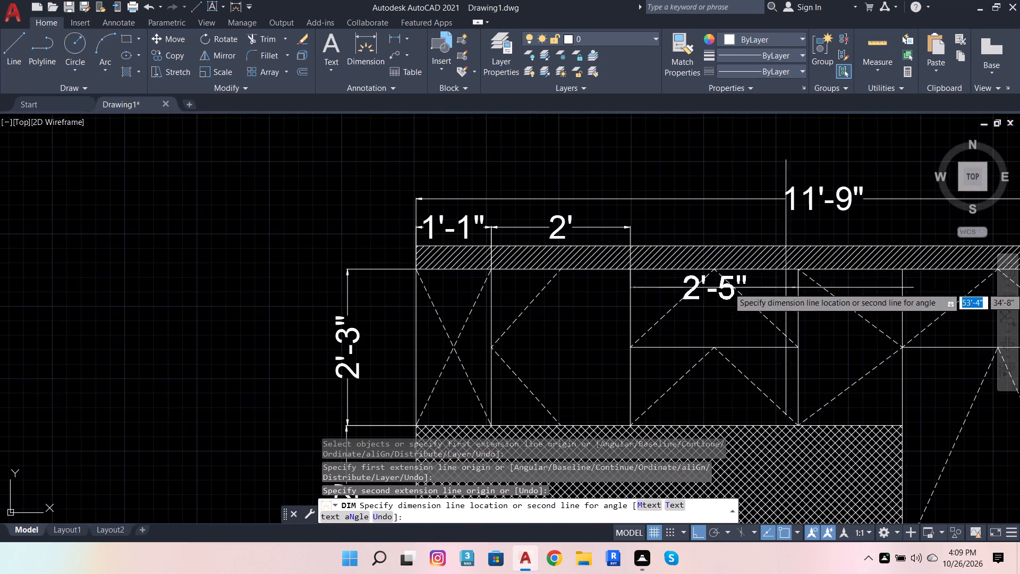
scroll(628, 237, up, 2)
click(635, 212)
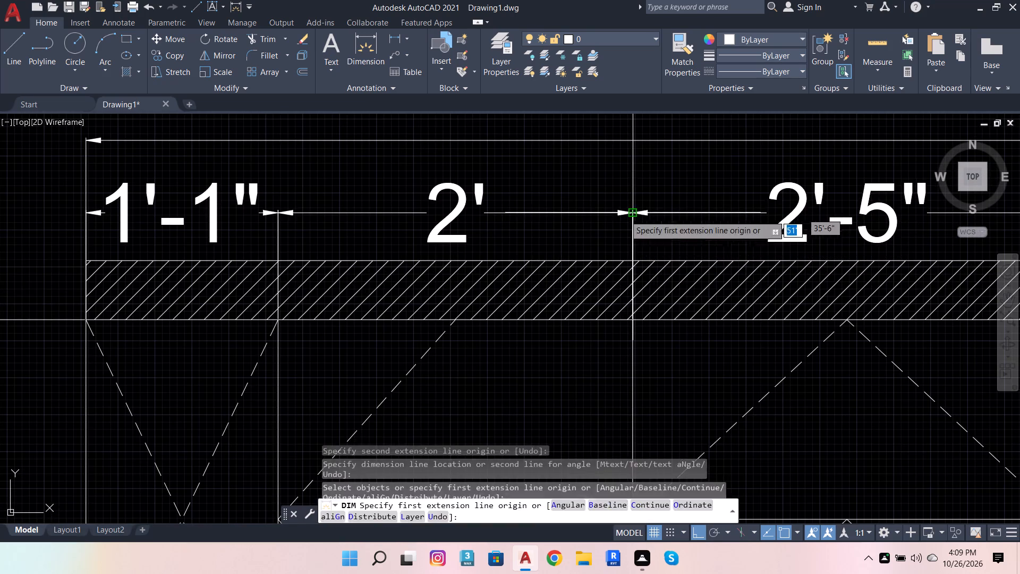
Dimension the width of the upper cabinet between the stacked-flap cabinet and the tall unit, in line with the top dimensions.
scroll(274, 273, down, 3)
scroll(456, 274, up, 2)
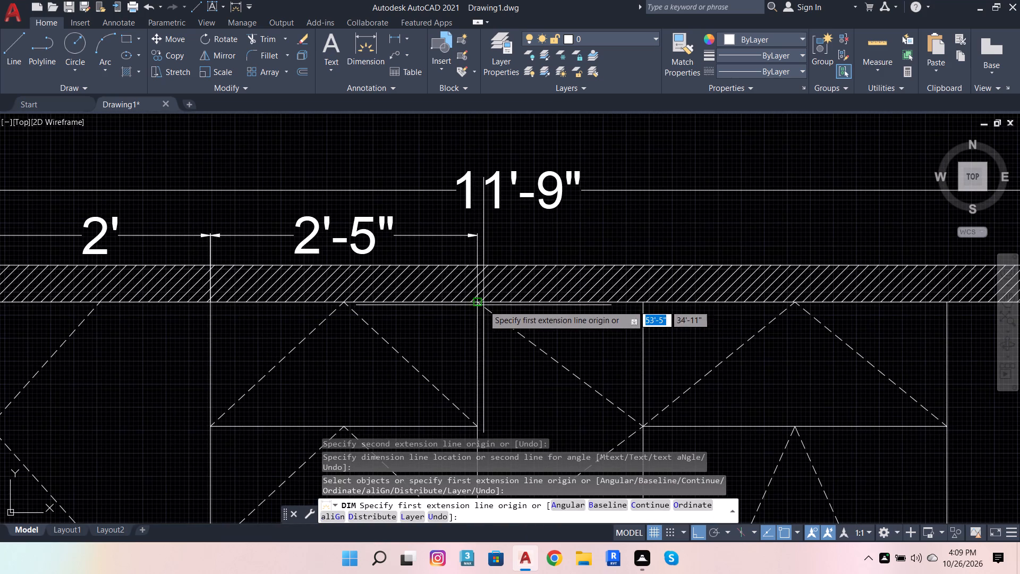
click(475, 301)
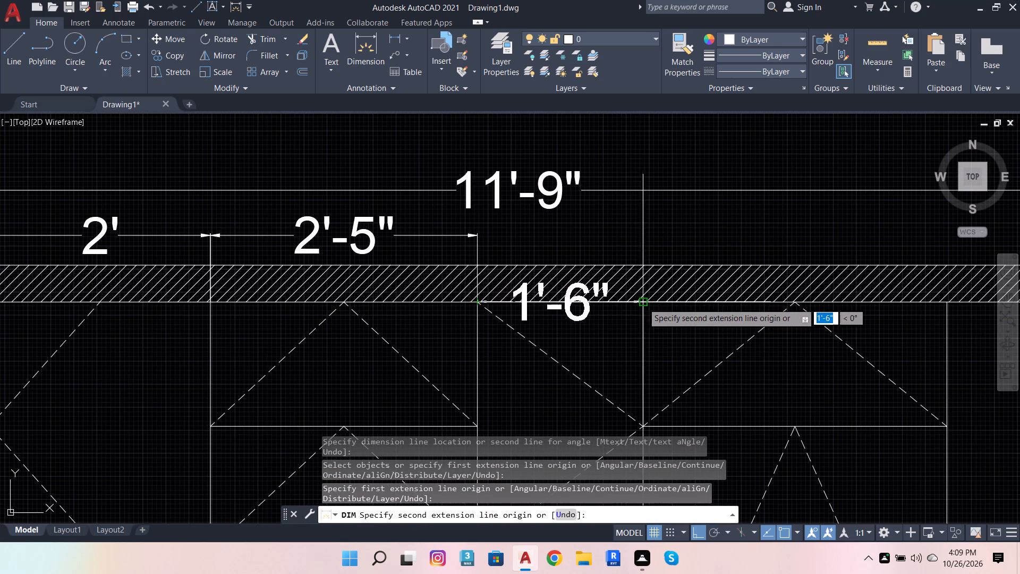
click(648, 301)
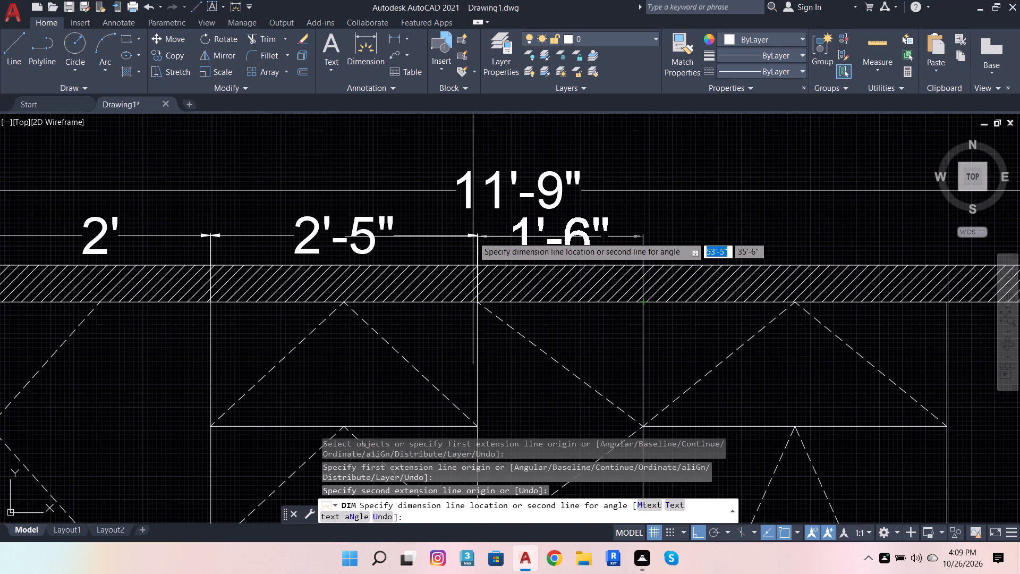
click(480, 233)
Dimension the width of the tall unit at its top, in line with the upper cabinet width dimensions.
scroll(396, 275, down, 2)
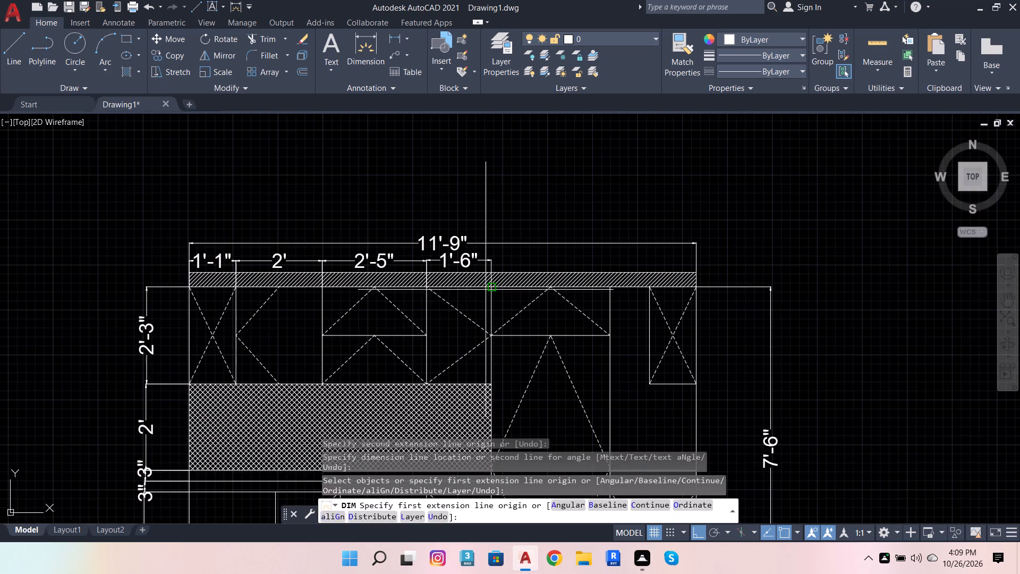
scroll(505, 291, up, 2)
click(467, 282)
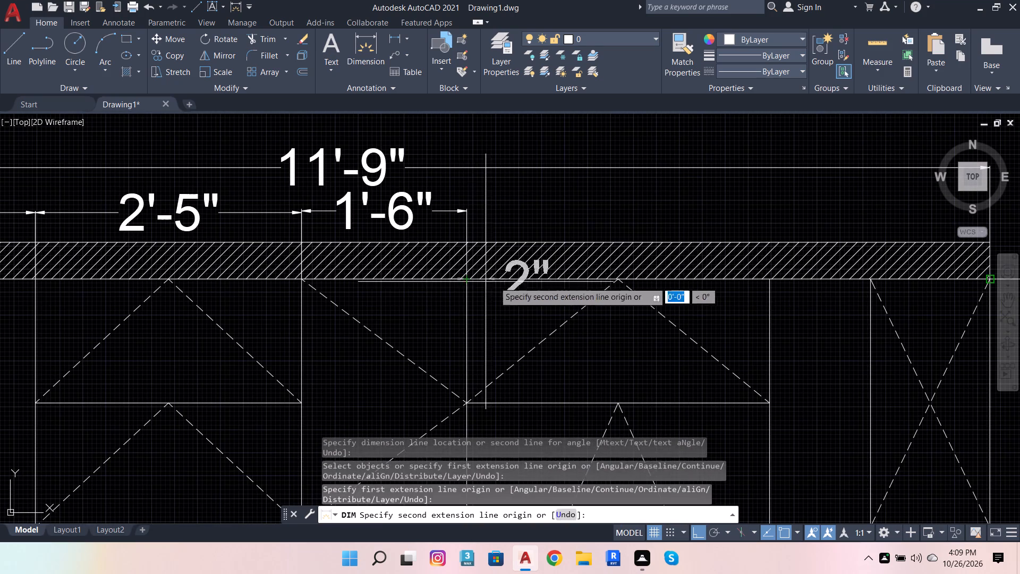
click(775, 280)
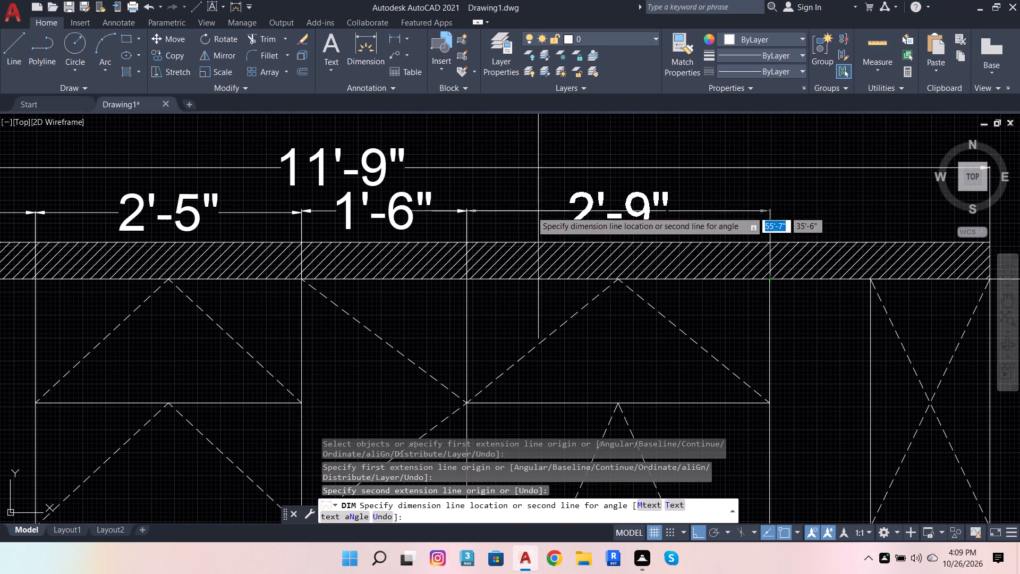
click(467, 210)
Dimension the width from the tall unit's right side to the elevation's right edge, in line with the top dimensions.
scroll(423, 263, down, 1)
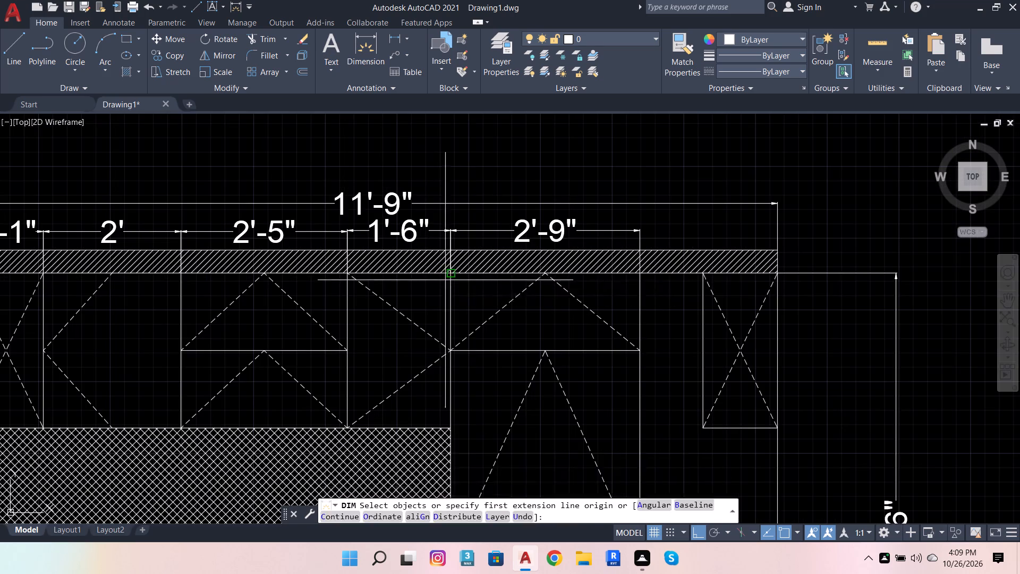
click(640, 273)
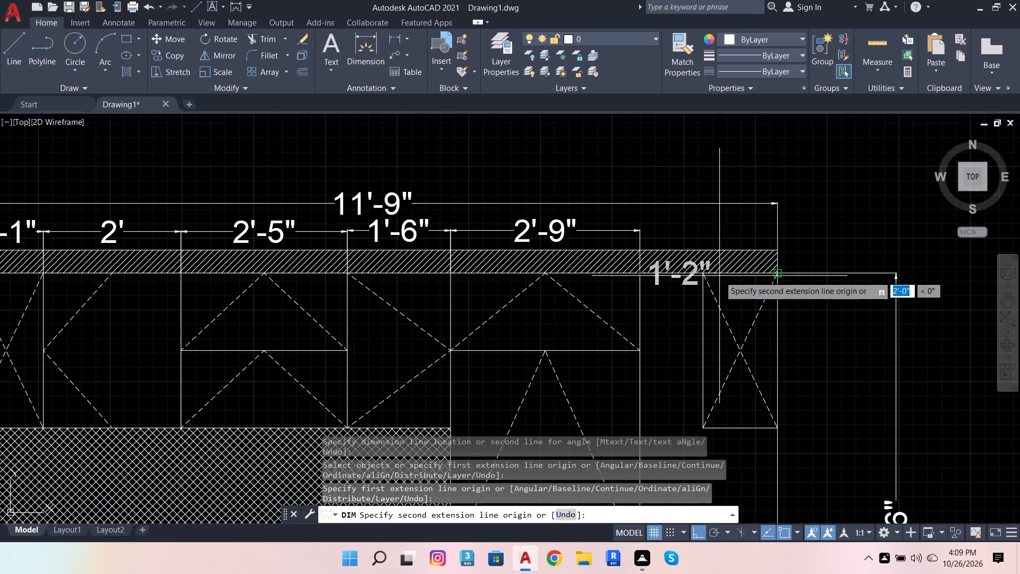
click(781, 274)
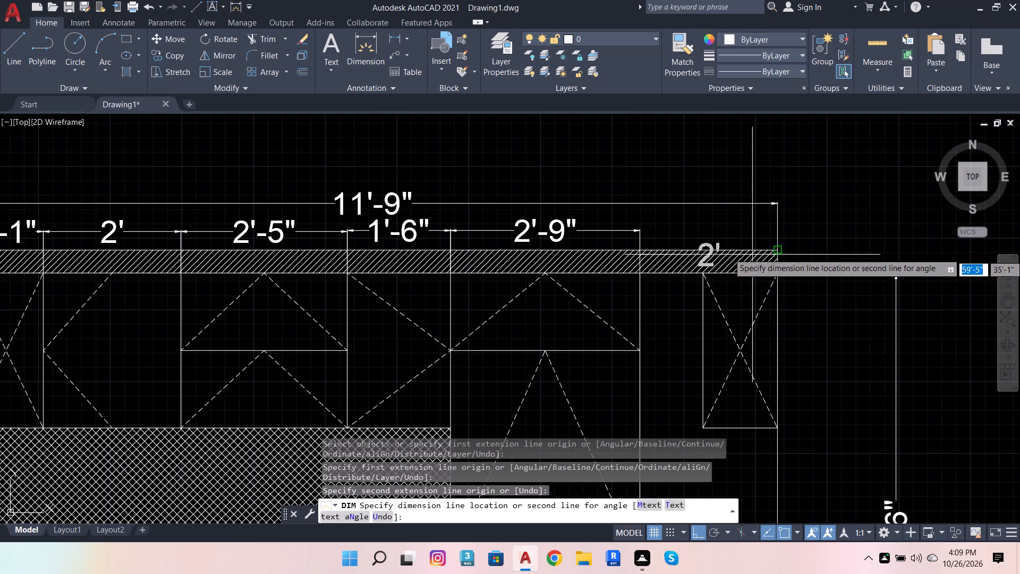
click(635, 232)
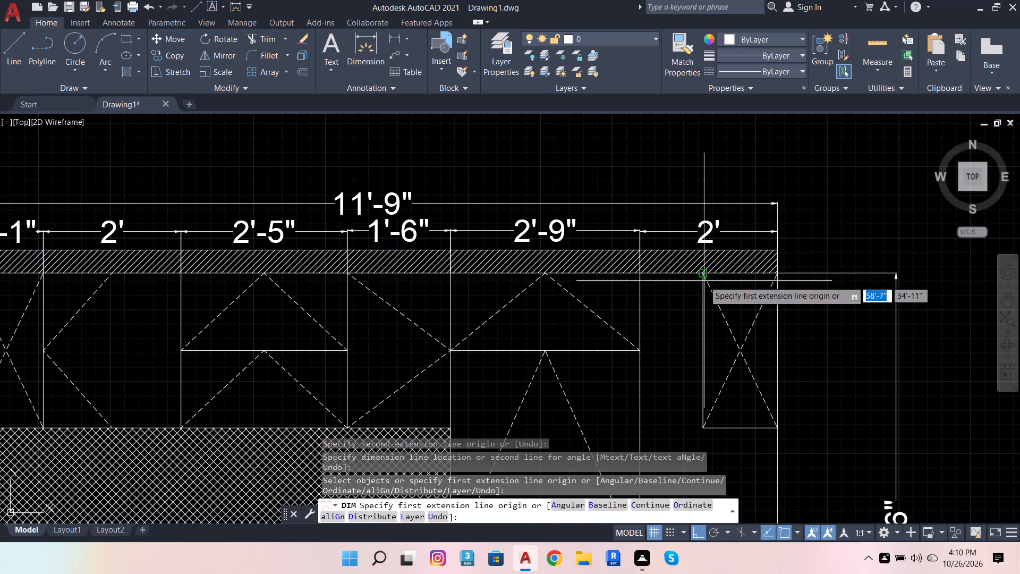
Dimension the width of the crossed upper cabinet at the elevation's right end, placing it above the overall width dimension.
click(699, 275)
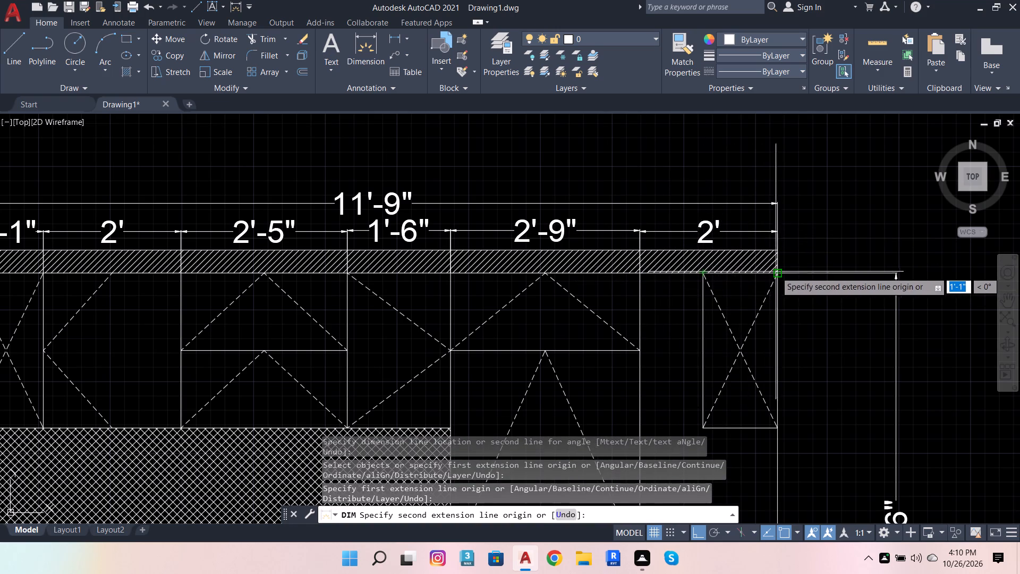
click(778, 270)
click(772, 182)
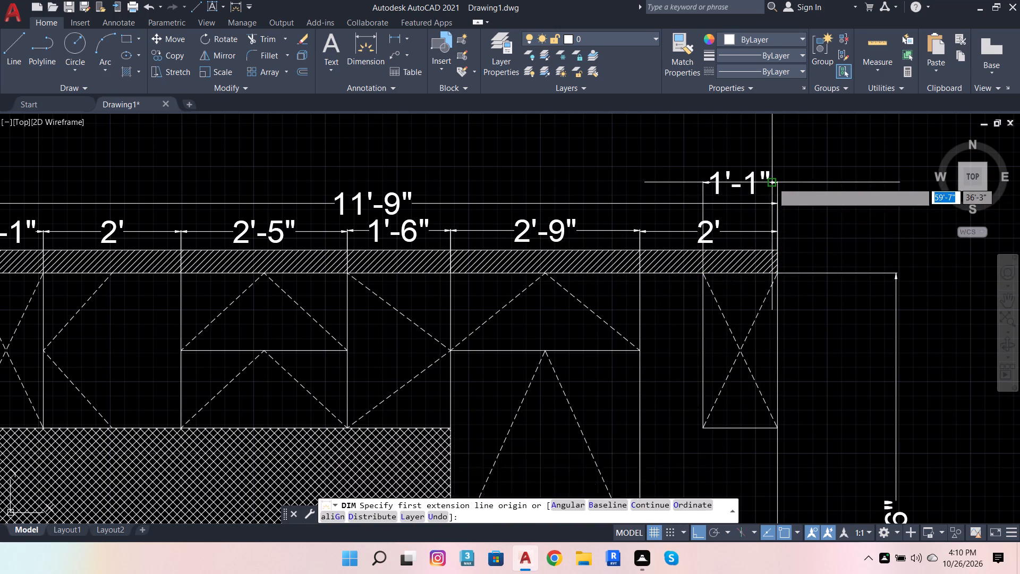
Dimension the height of the right-end crossed upper cabinet, placing it between the elevation's right edge and the full-height dimension.
scroll(779, 214, down, 2)
scroll(761, 268, up, 2)
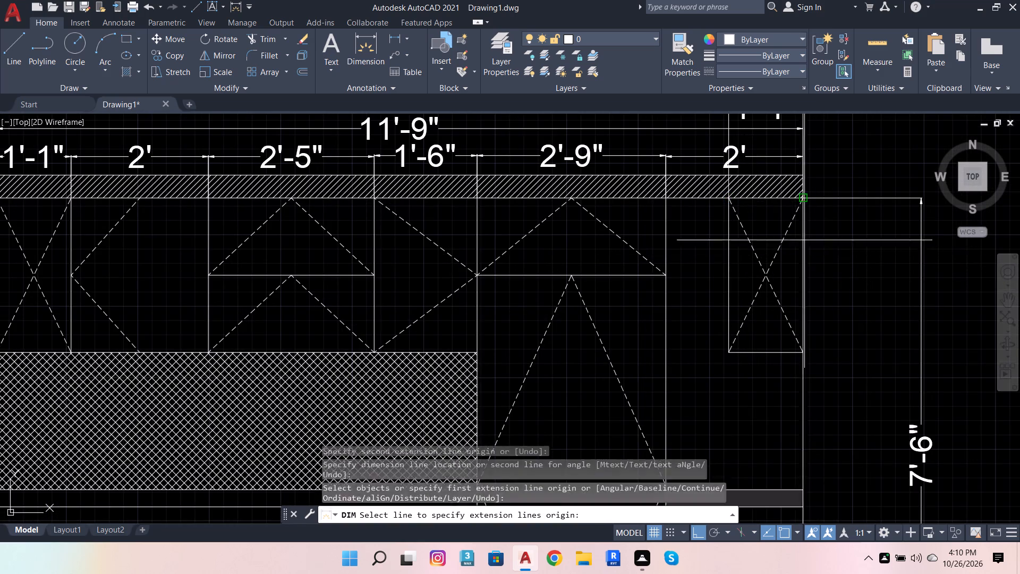
click(806, 198)
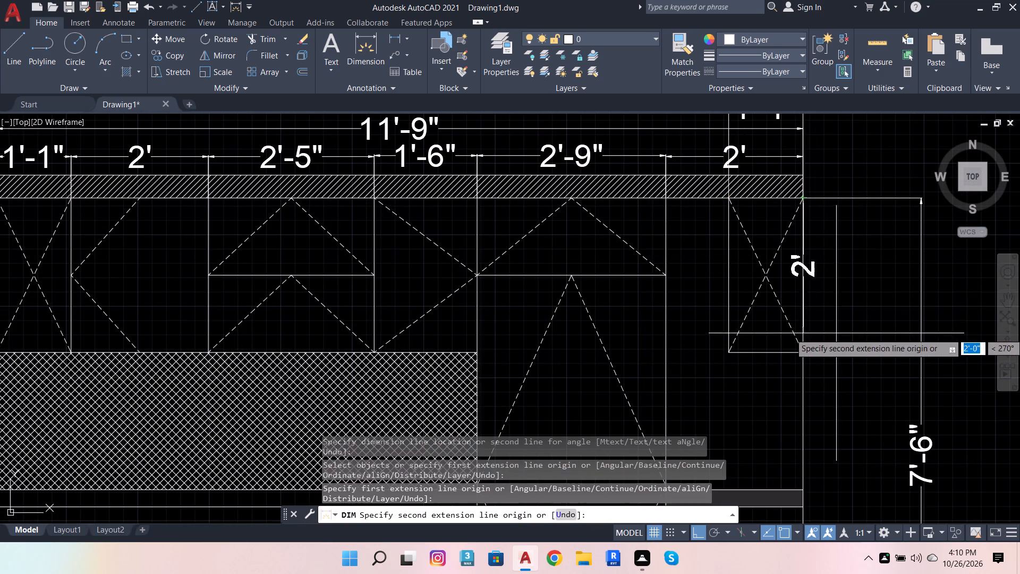
click(797, 348)
click(847, 321)
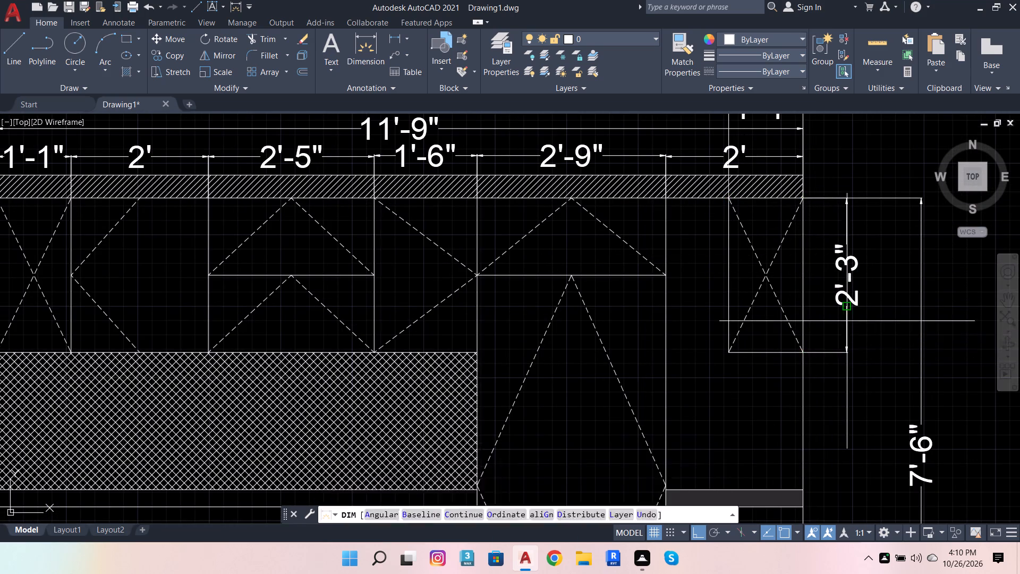
Dimension the height between the right-end upper cabinet's bottom and the filled counter band's top, in line with the cabinet height dimension.
scroll(846, 325, down, 2)
scroll(829, 343, up, 3)
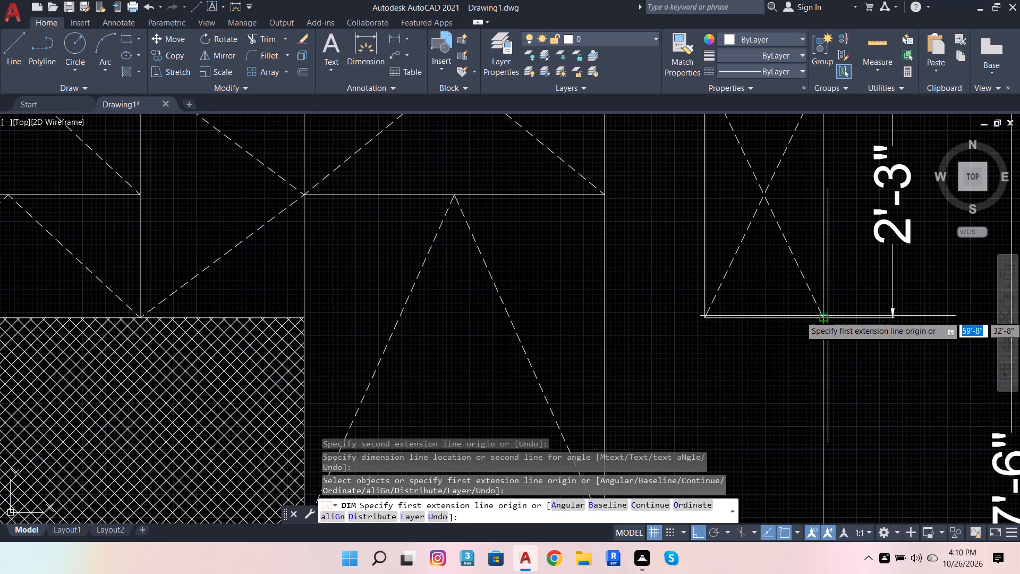
click(825, 316)
scroll(836, 330, down, 4)
scroll(831, 358, up, 4)
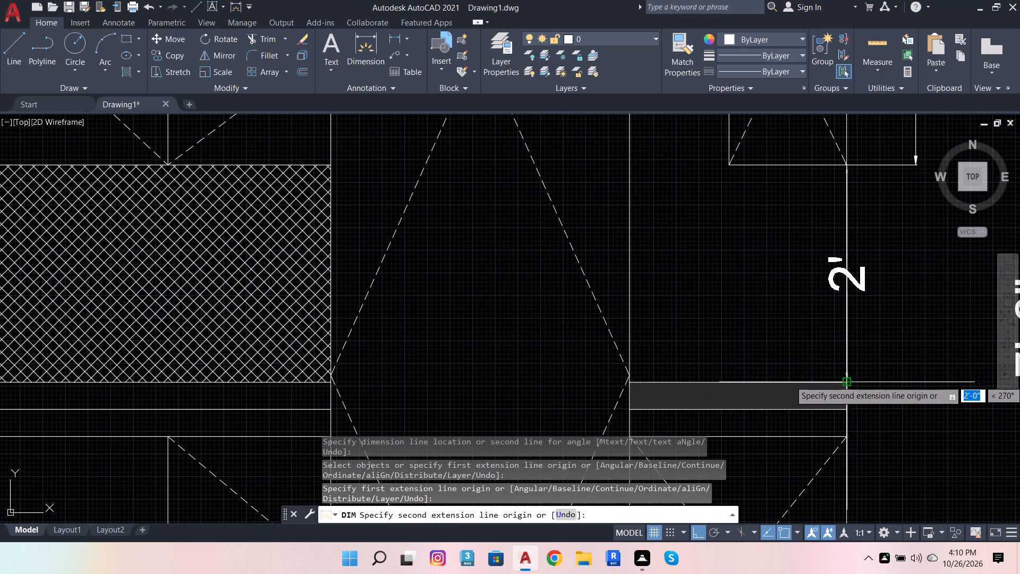
click(846, 381)
scroll(879, 374, down, 2)
scroll(889, 297, up, 2)
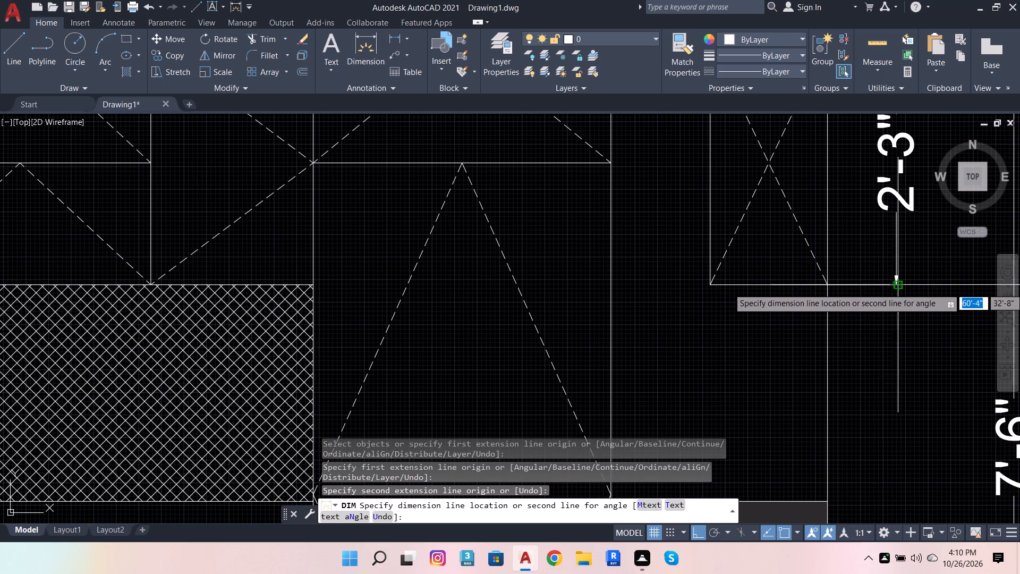
click(895, 283)
Dimension the height from the filled counter band's top to the crossed base cabinet's top, in line with the right-side height dimensions.
scroll(807, 288, down, 3)
scroll(819, 391, up, 3)
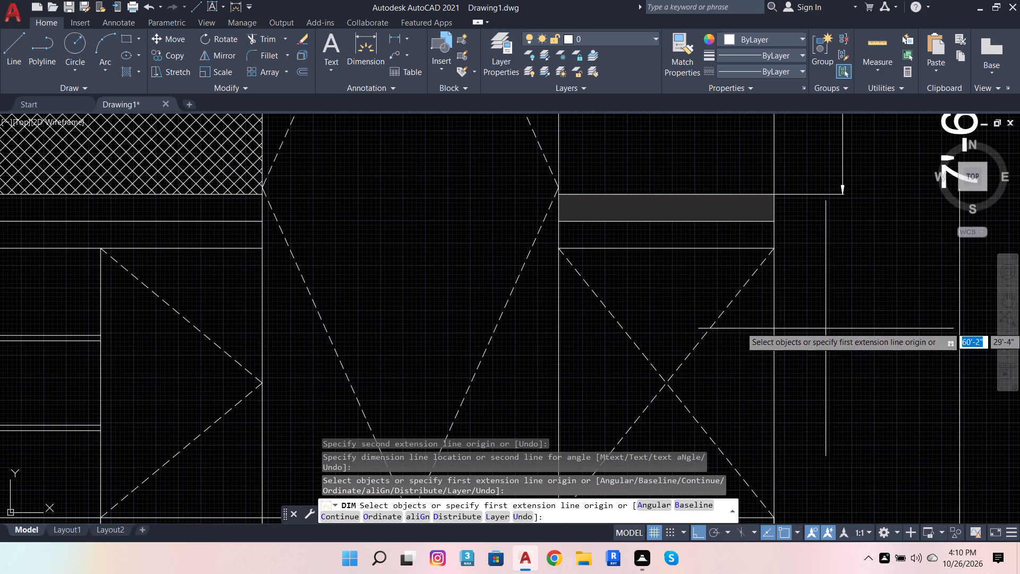
scroll(806, 259, up, 2)
scroll(745, 254, down, 2)
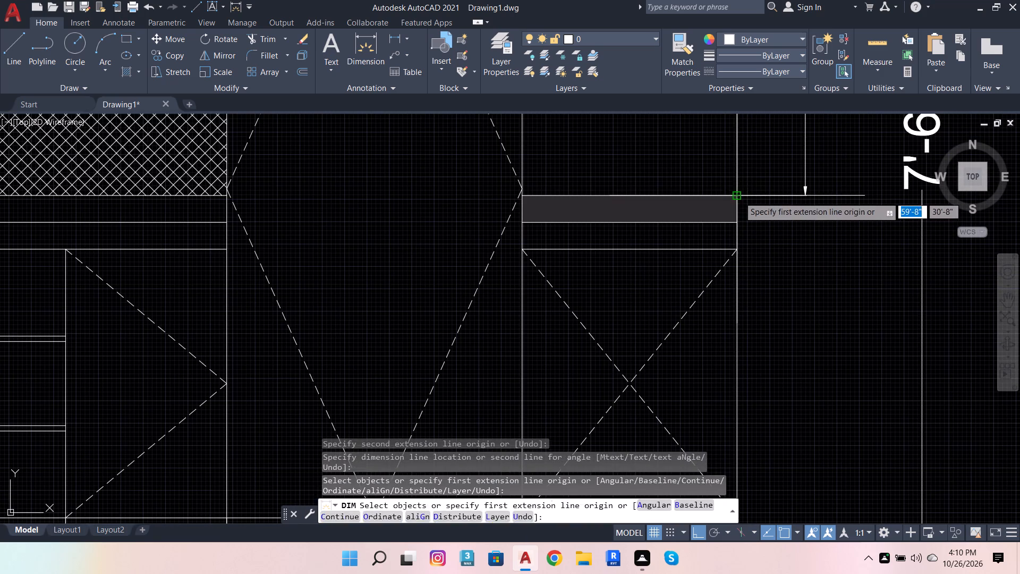
click(738, 197)
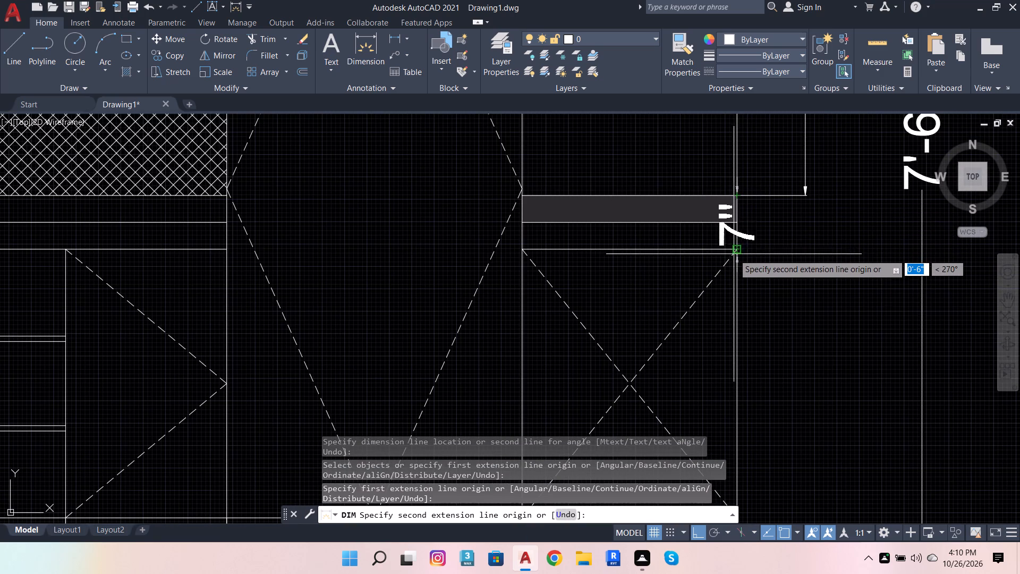
click(741, 248)
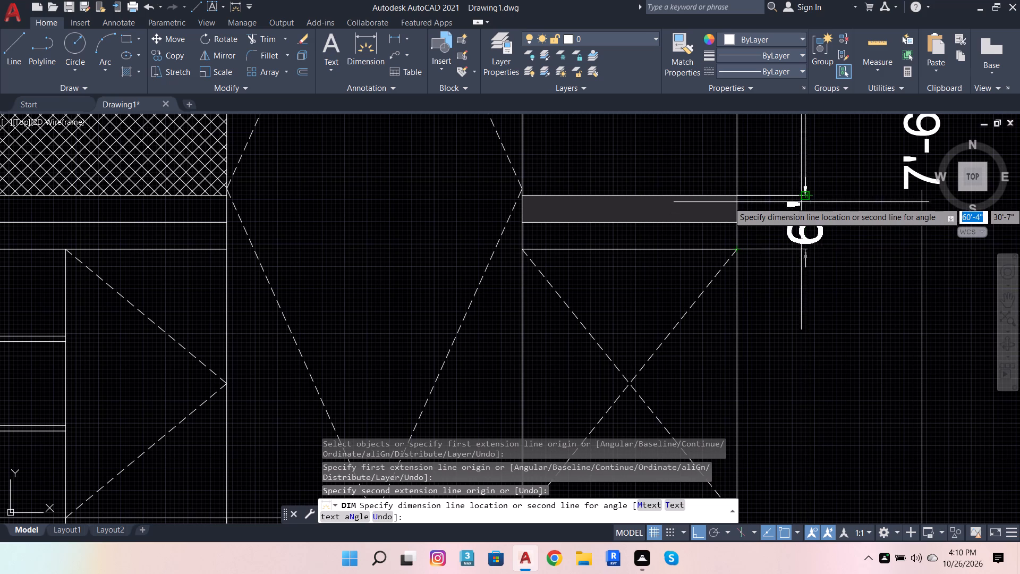
click(804, 195)
Dimension the height from the right-end crossed base cabinet's top to the elevation's bottom line, in line with the right-side height dimensions.
scroll(803, 205, down, 3)
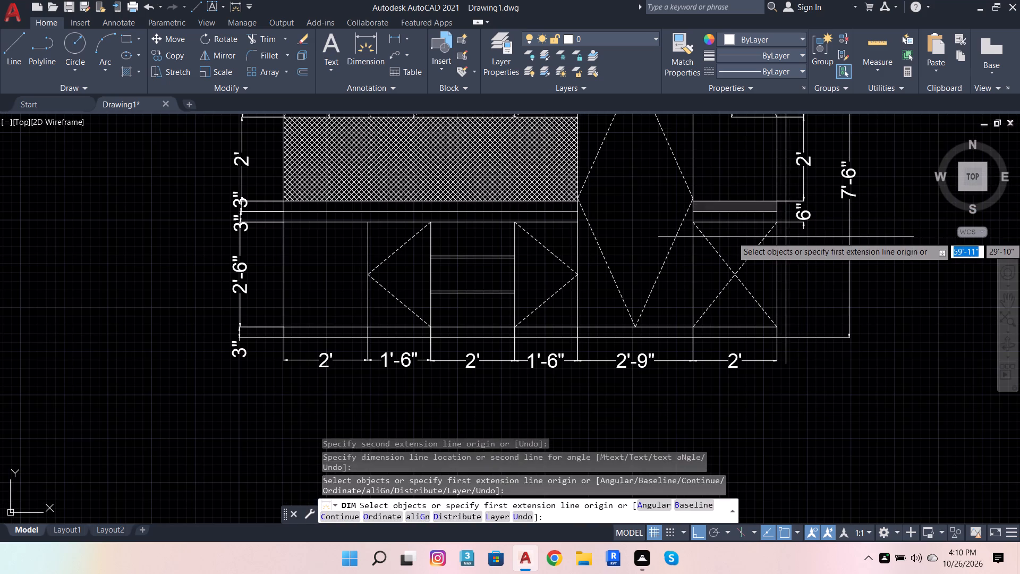
click(778, 222)
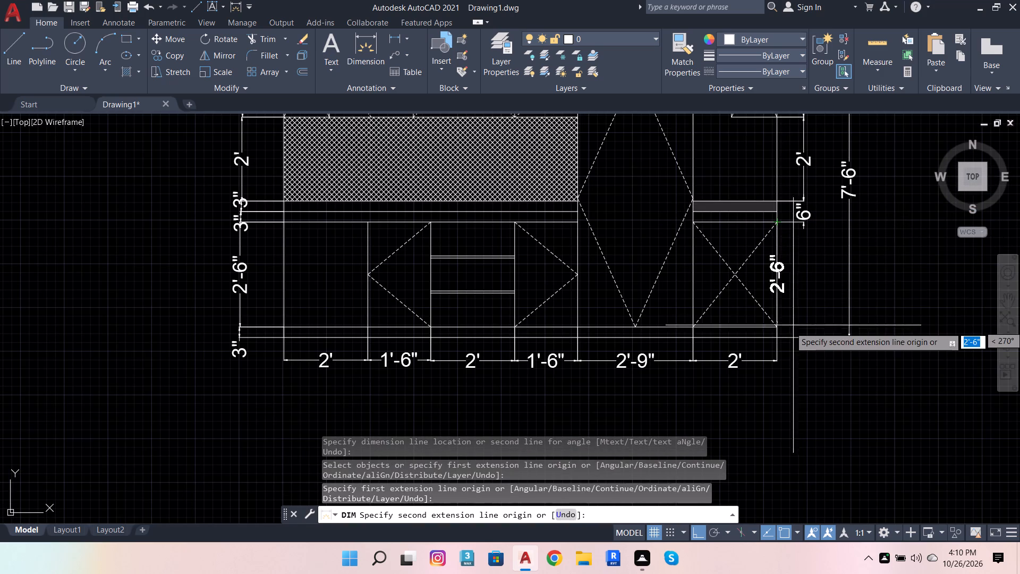
click(779, 339)
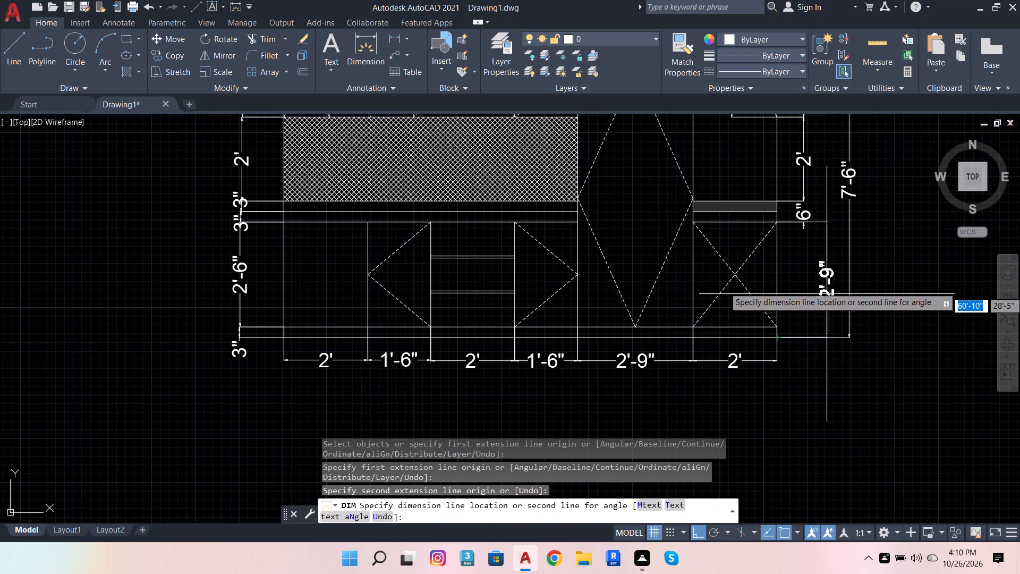
scroll(801, 230, up, 3)
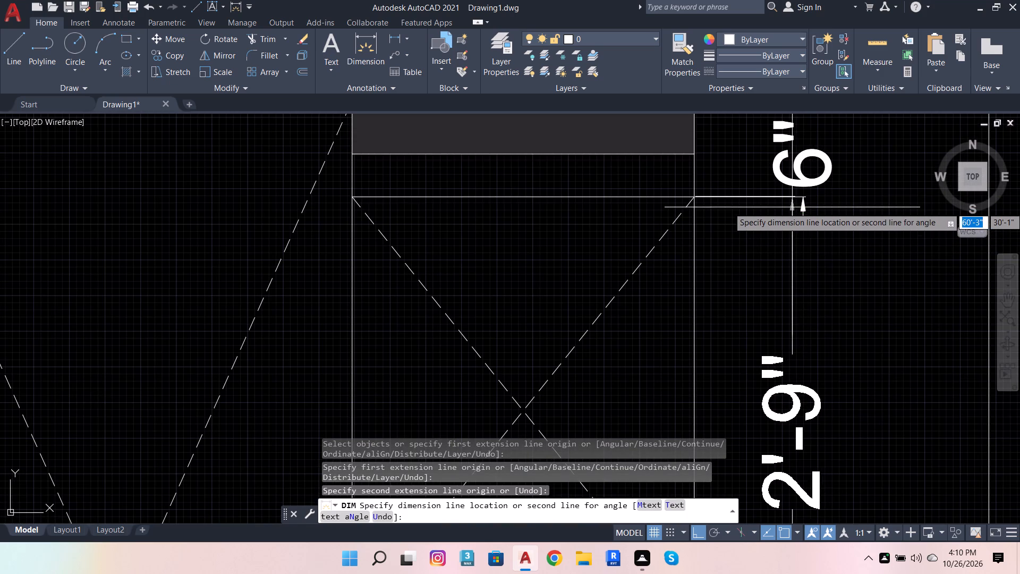
click(804, 208)
scroll(827, 210, down, 2)
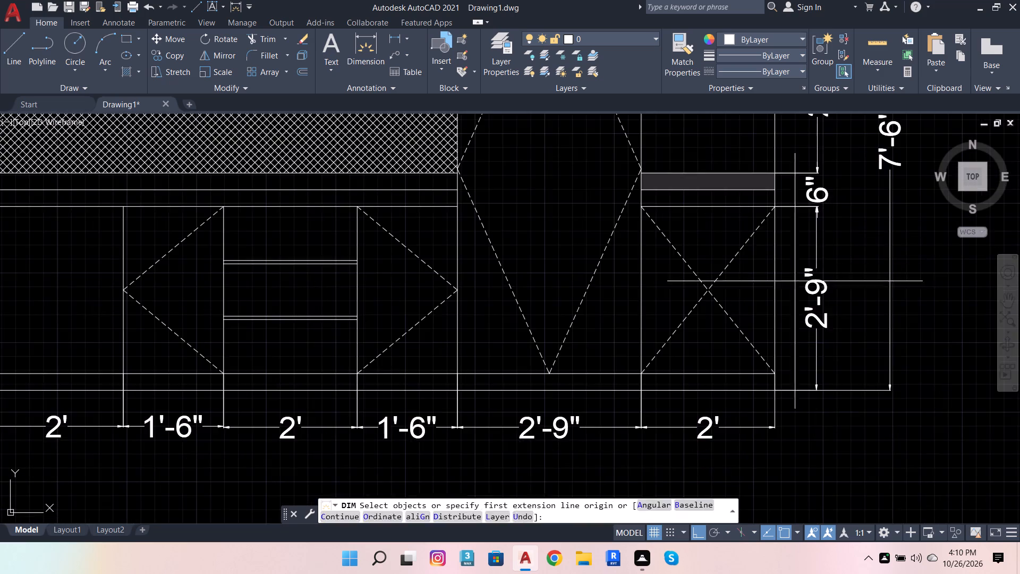
scroll(779, 299, down, 4)
scroll(824, 270, up, 3)
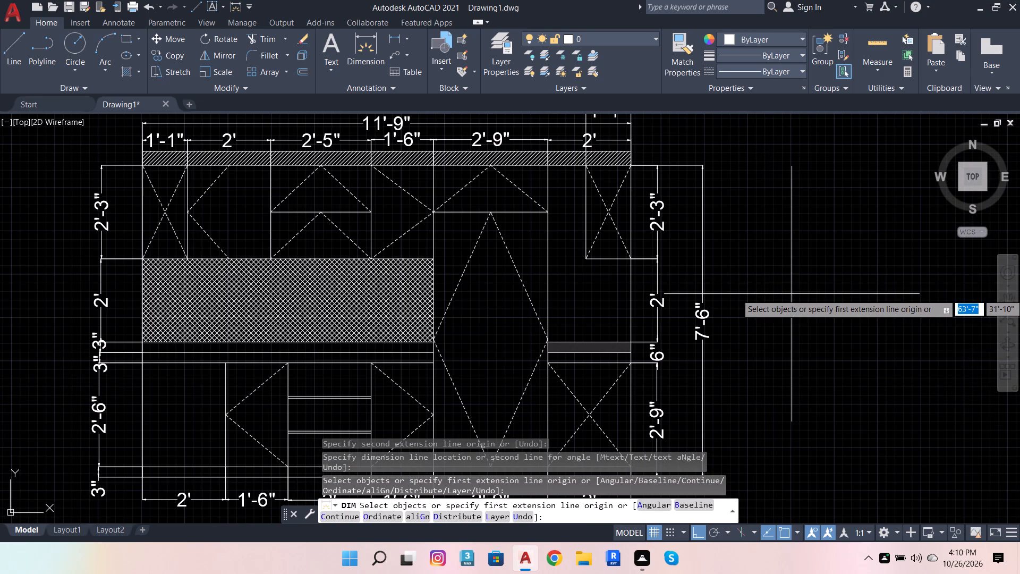
Add a centre-justified multiline text label Shelf inside the upper flap of the 2'-5" wide upper cabinet in the elevation.
key(Escape)
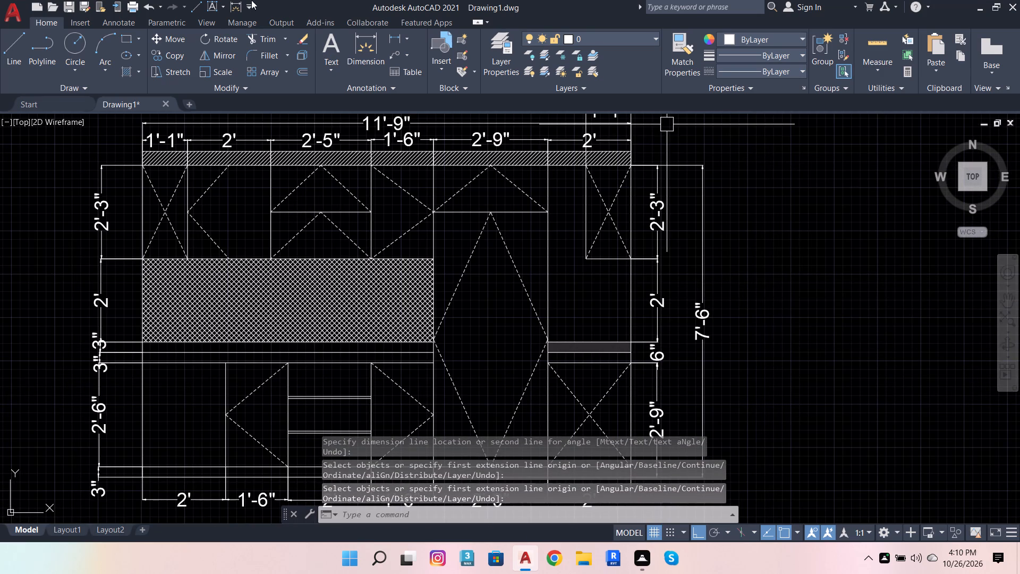
click(328, 50)
scroll(270, 180, up, 3)
click(305, 172)
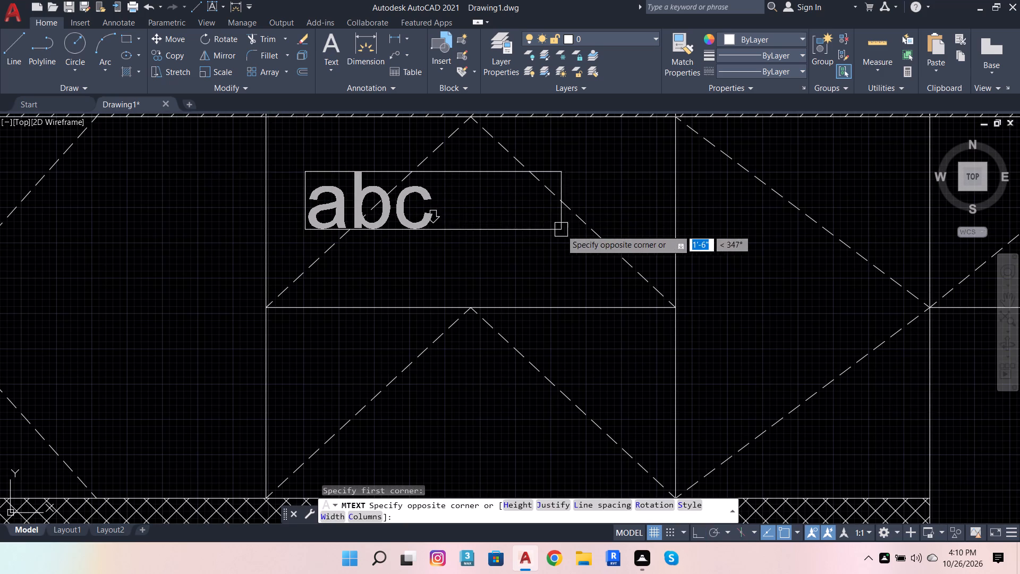
click(628, 252)
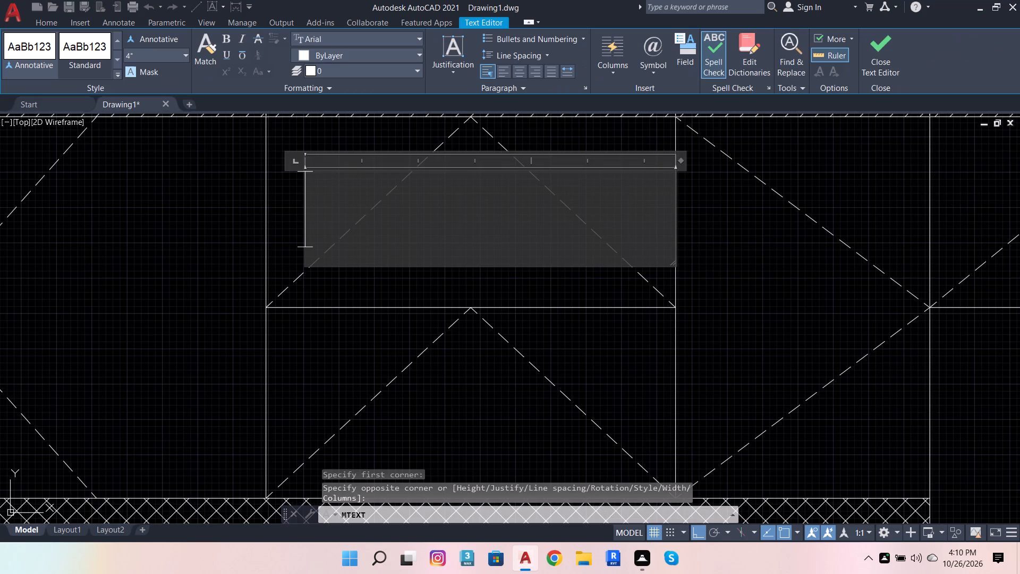
key(s)
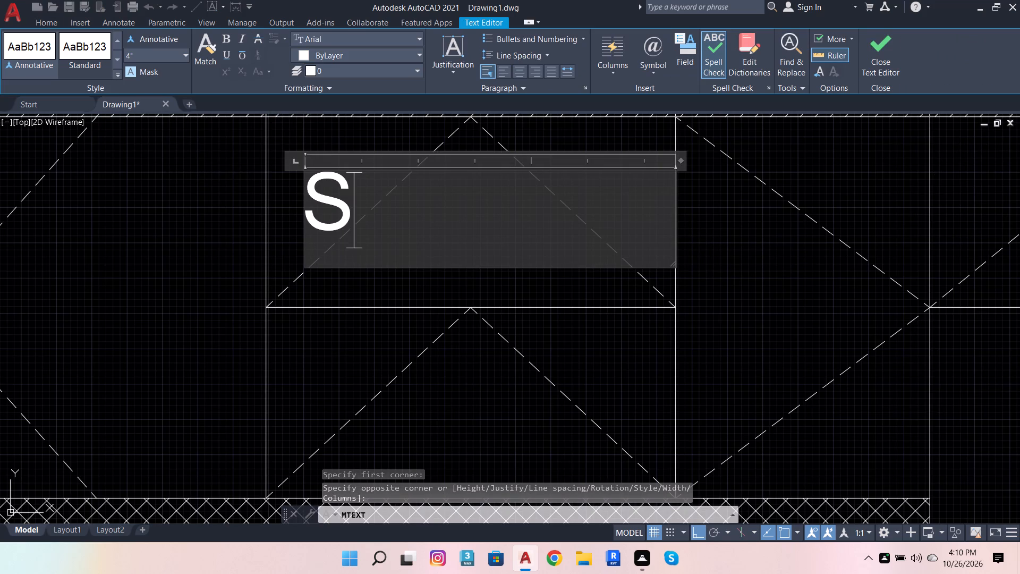
text(he)
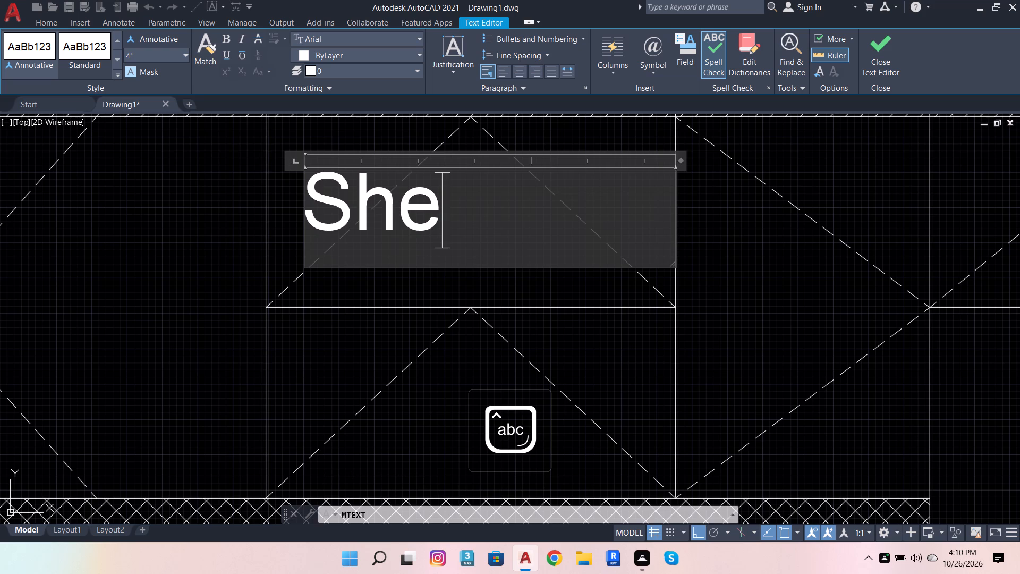
text(lf)
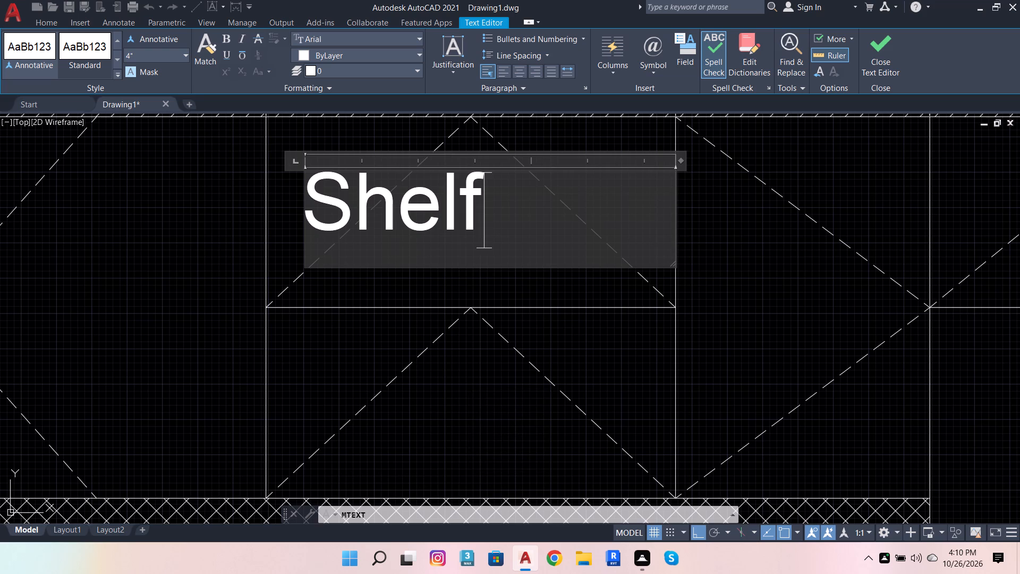
click(521, 74)
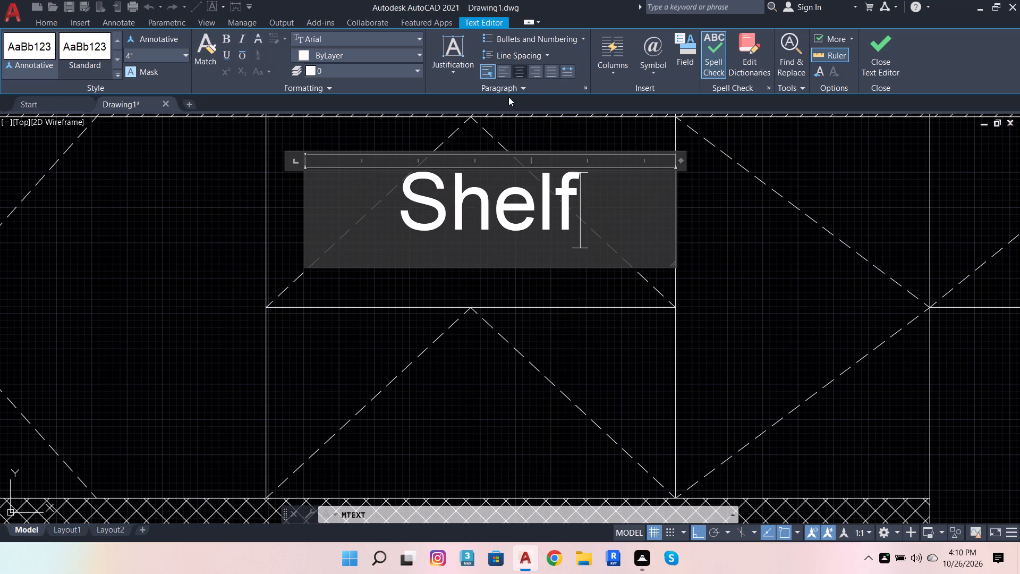
click(530, 269)
Copy the Shelf label into the lower flap of the same cabinet and into the flap above the tall 2'-9" wide cabinet.
click(516, 223)
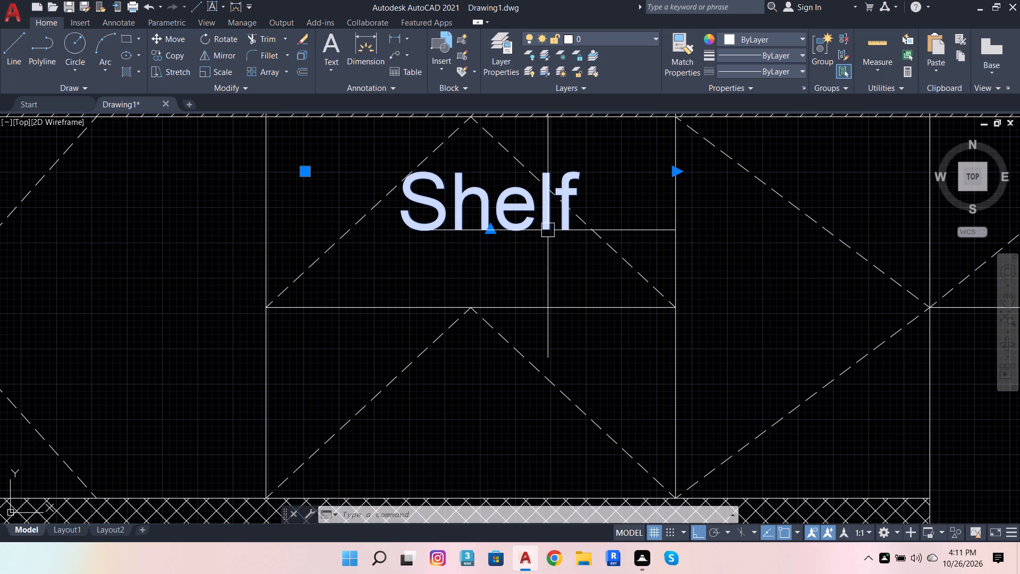
click(177, 53)
click(412, 212)
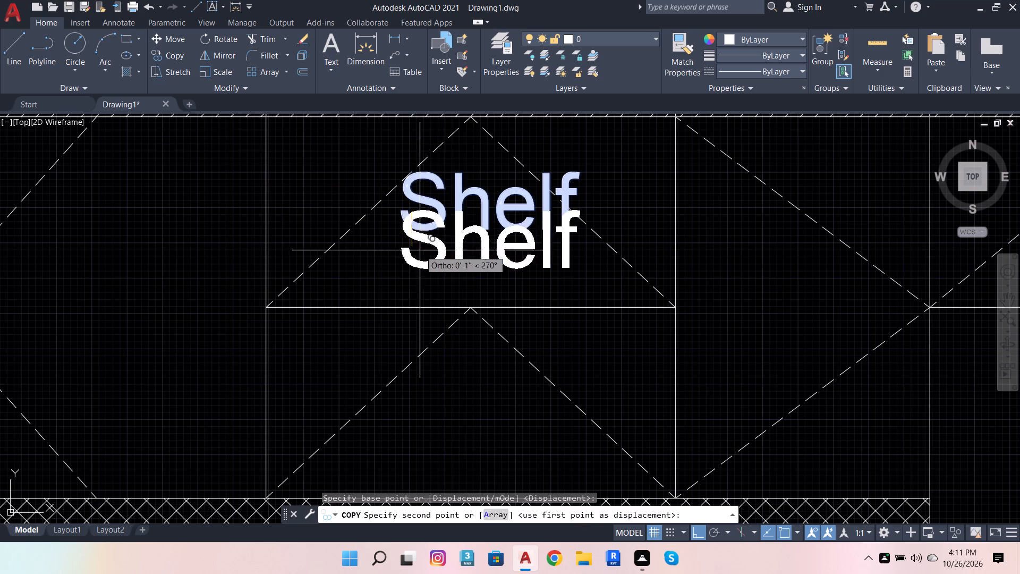
scroll(413, 355, down, 2)
scroll(421, 386, up, 2)
click(414, 378)
scroll(410, 354, down, 2)
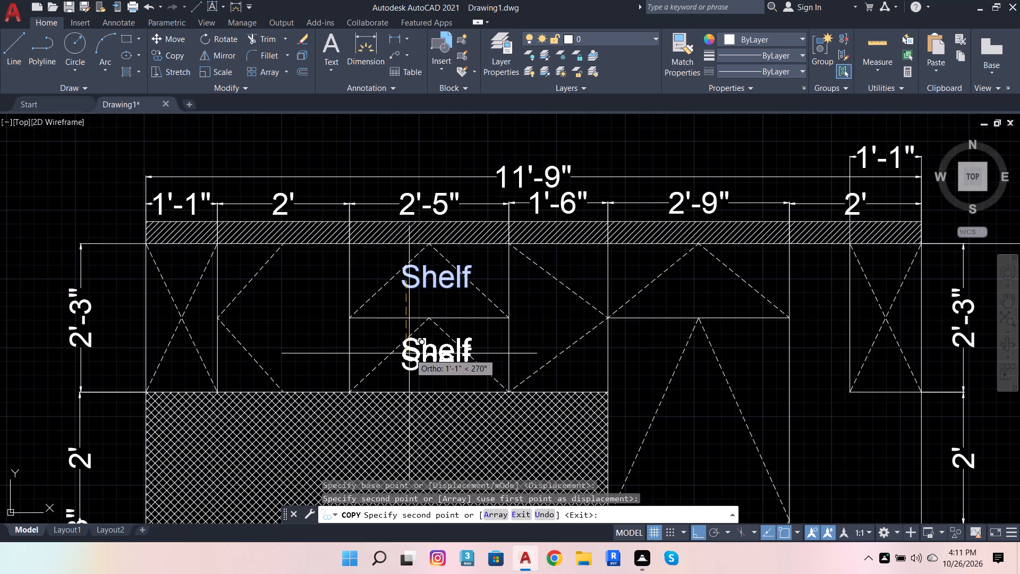
scroll(481, 285, down, 2)
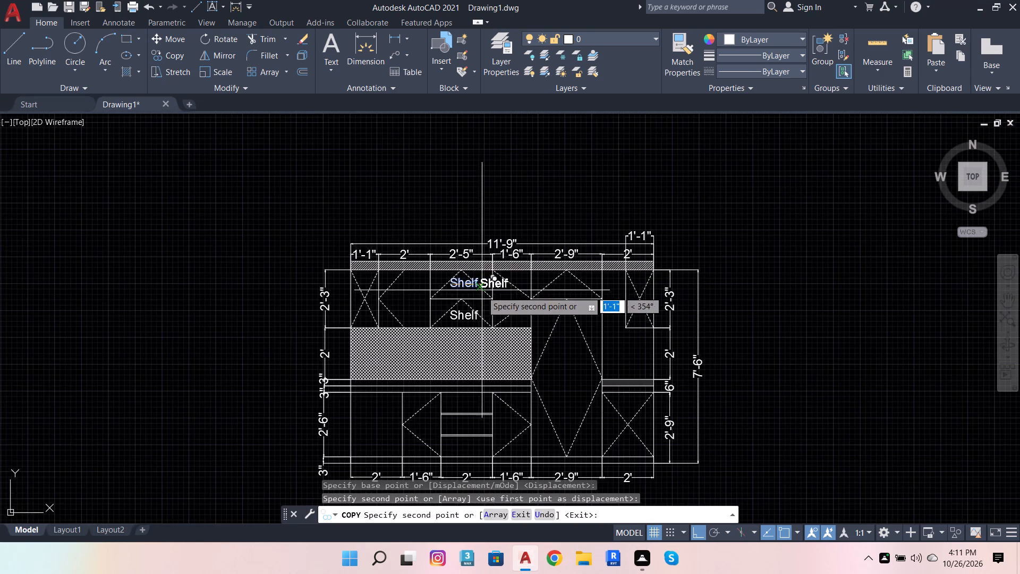
scroll(526, 292, up, 3)
scroll(607, 290, up, 2)
click(607, 290)
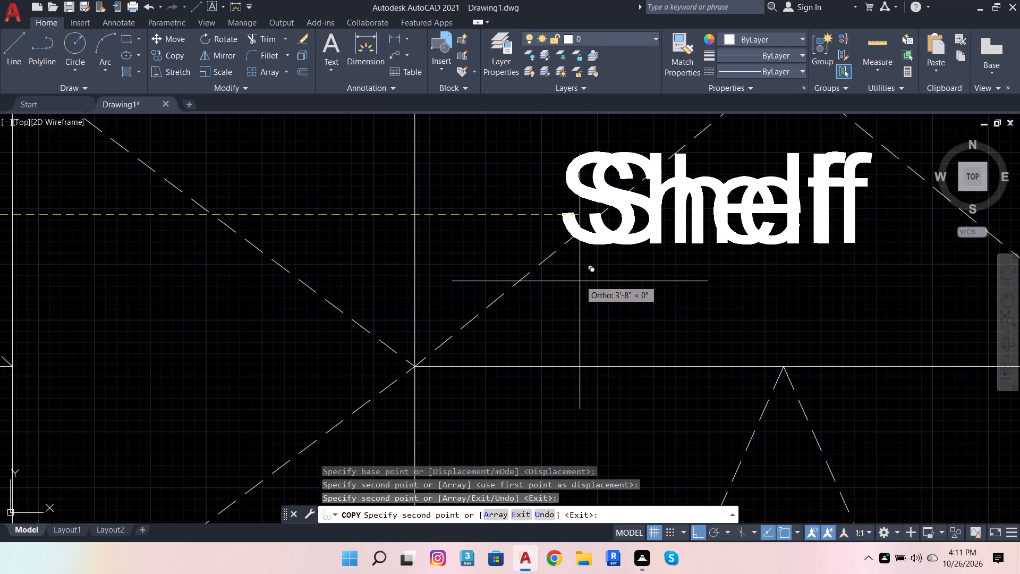
key(Escape)
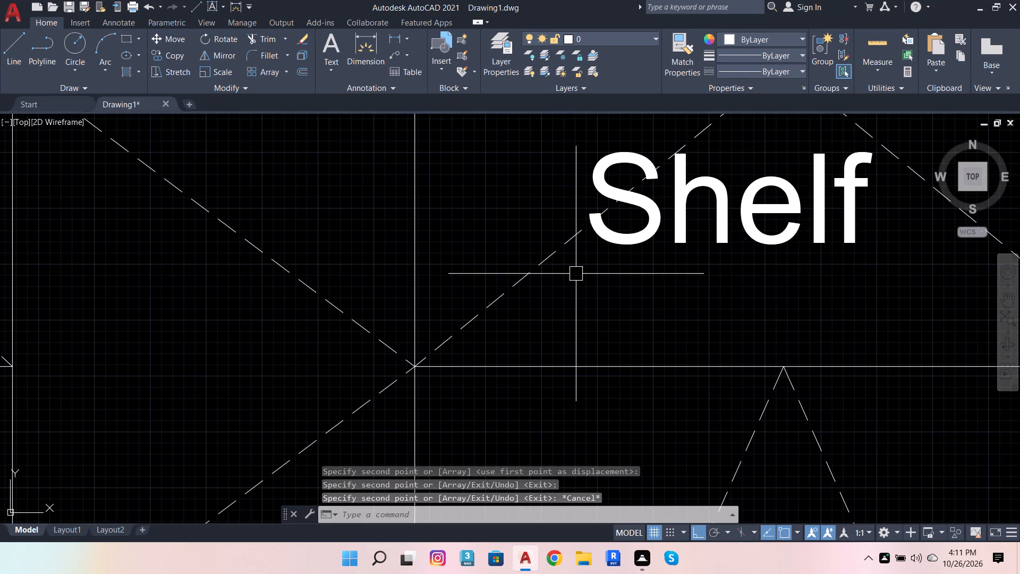
Copy the dual/magic corner label from the plan to the empty space below the elevation.
scroll(567, 341, down, 4)
scroll(490, 322, down, 4)
scroll(469, 216, up, 3)
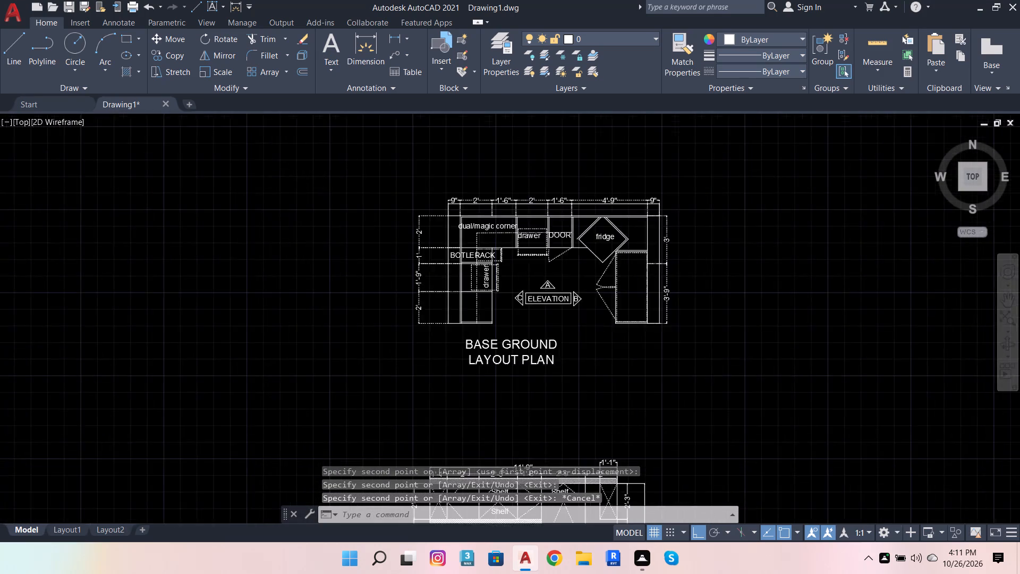
click(485, 232)
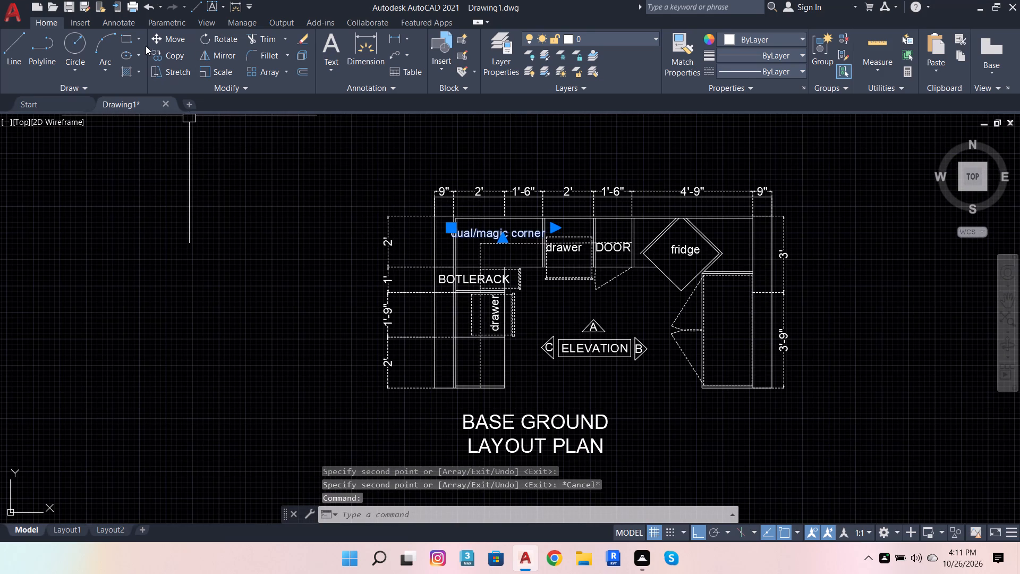
click(163, 58)
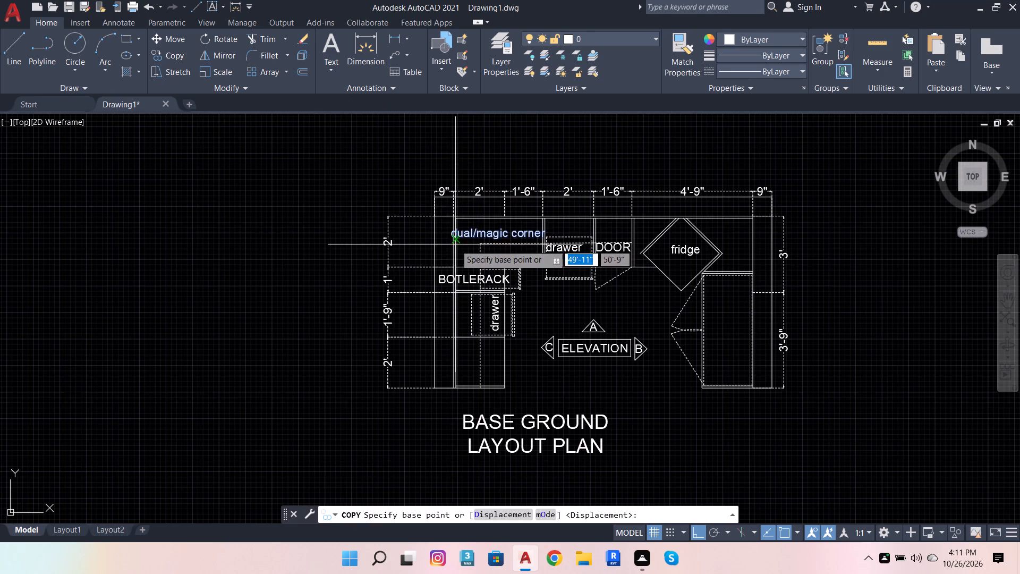
click(455, 244)
scroll(477, 120, down, 4)
scroll(469, 276, up, 3)
click(468, 276)
key(Escape)
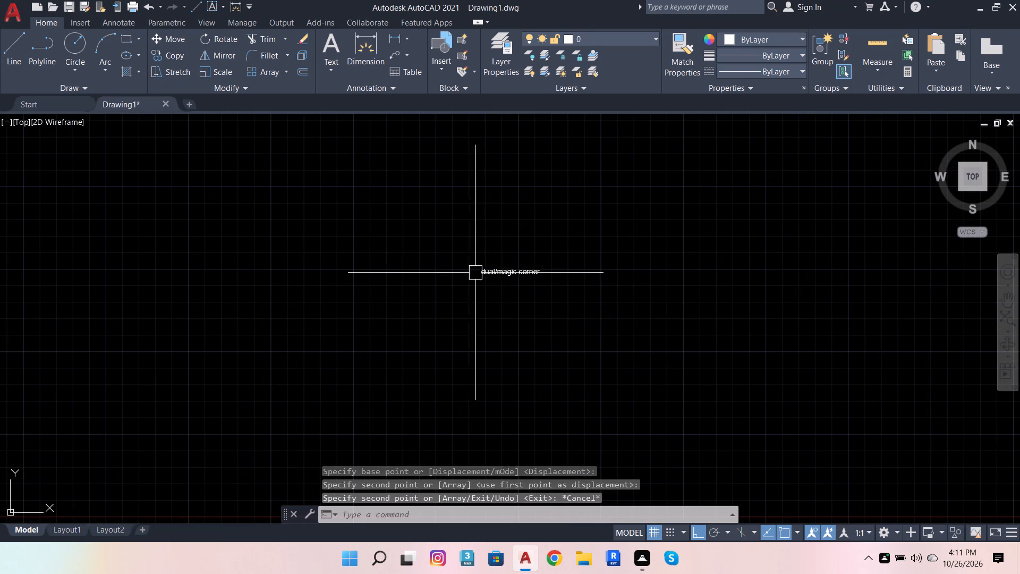
Narrow the copied label's text frame and break its text into three lines: dual/, magic, corner.
click(507, 273)
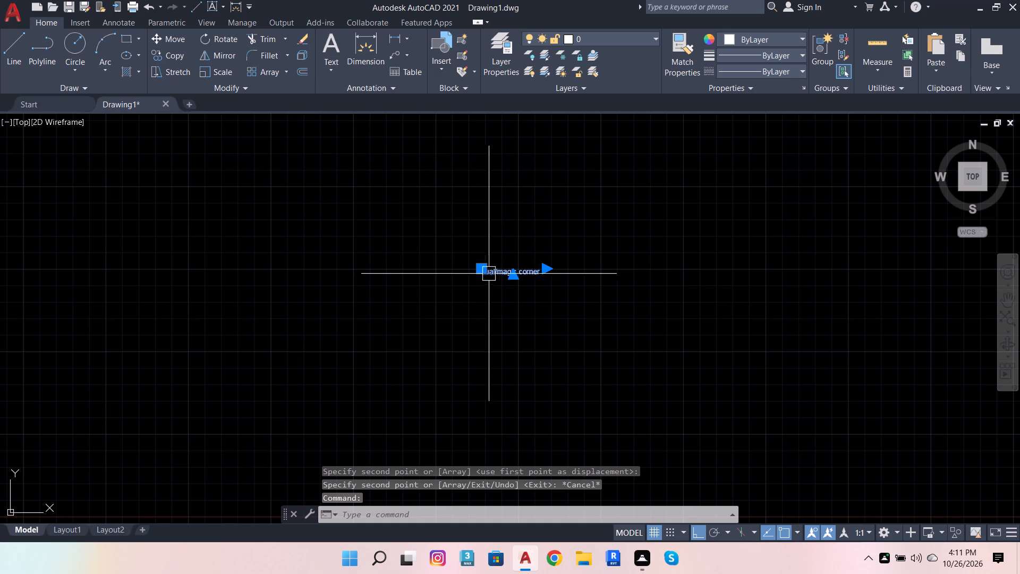
double_click(492, 275)
scroll(528, 277, up, 3)
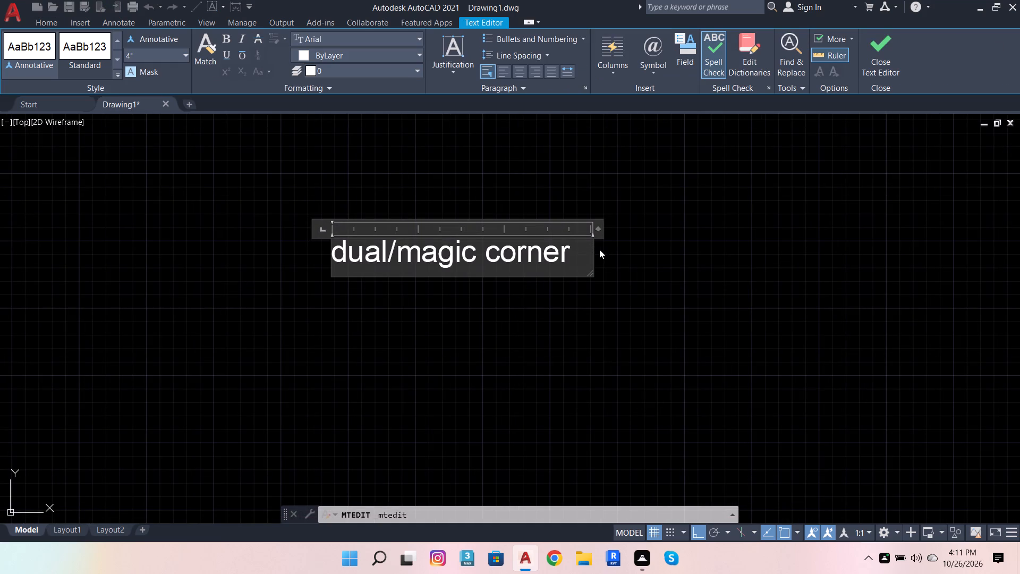
drag(592, 249, 479, 270)
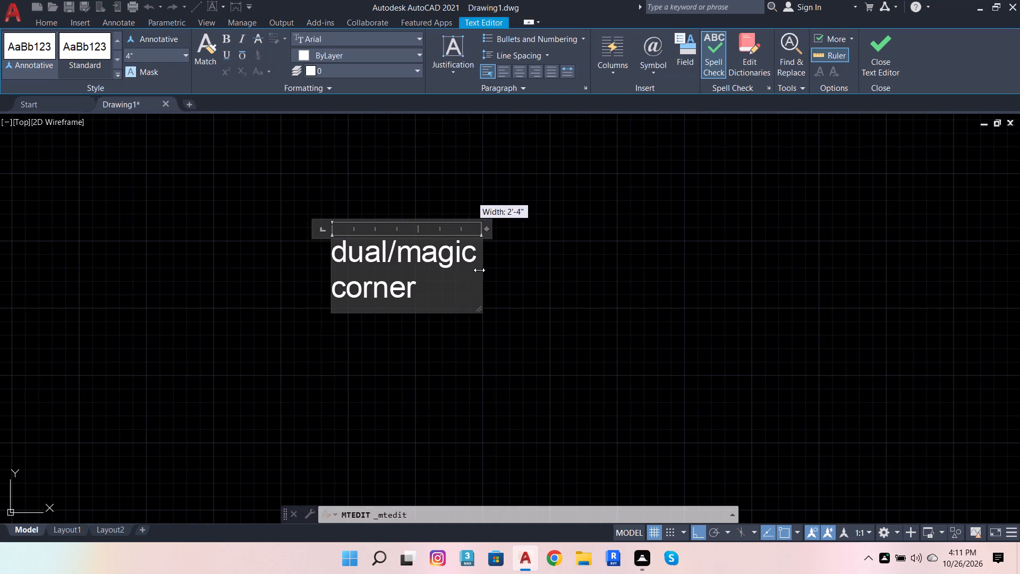
drag(479, 270, 380, 278)
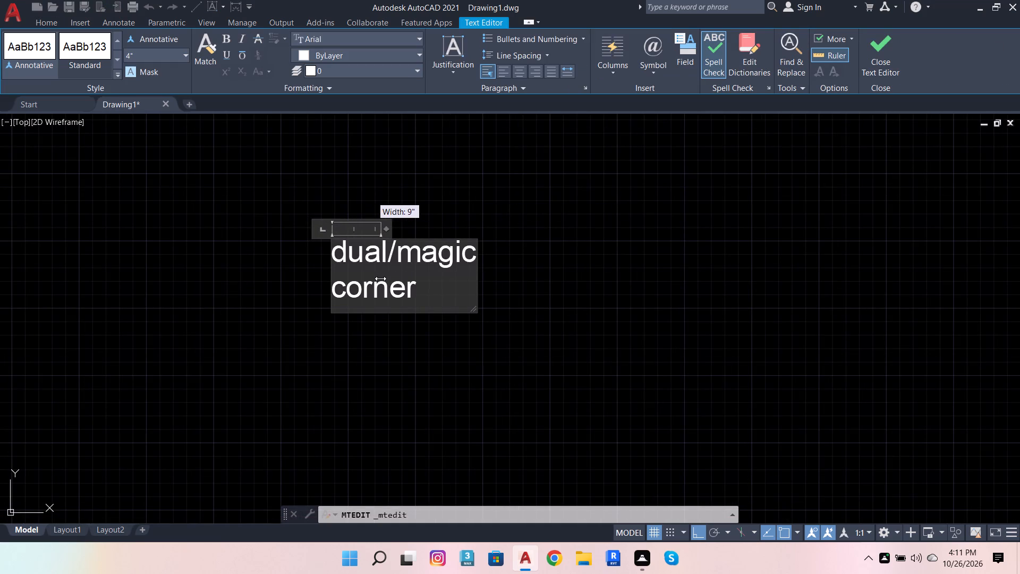
drag(380, 278, 436, 271)
click(396, 252)
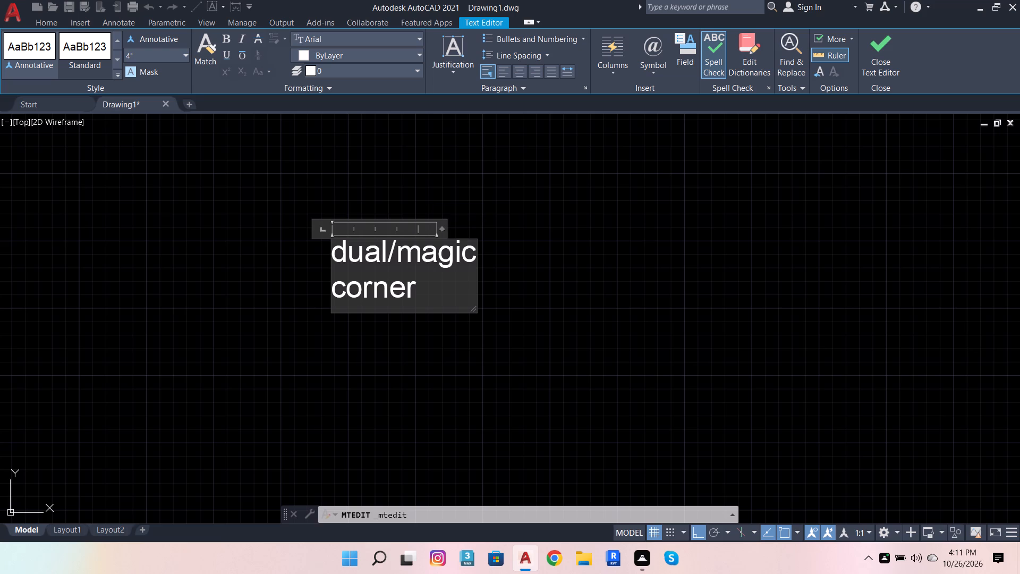
key(Return)
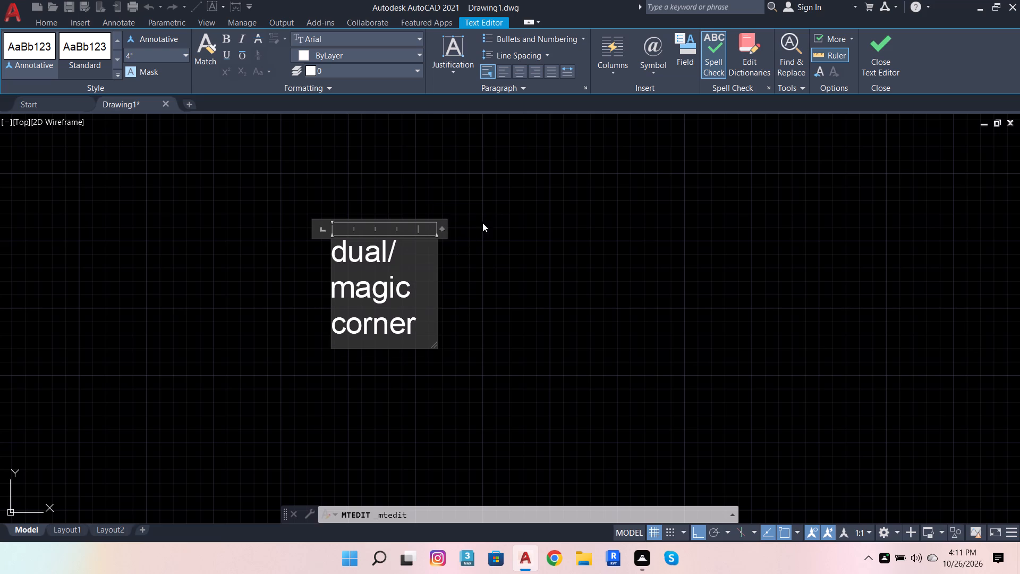
click(547, 234)
With Ortho off, move the three-line dual/magic corner label into the elevation's left-end 2' wide base cabinet.
scroll(388, 248, down, 3)
click(388, 248)
click(177, 33)
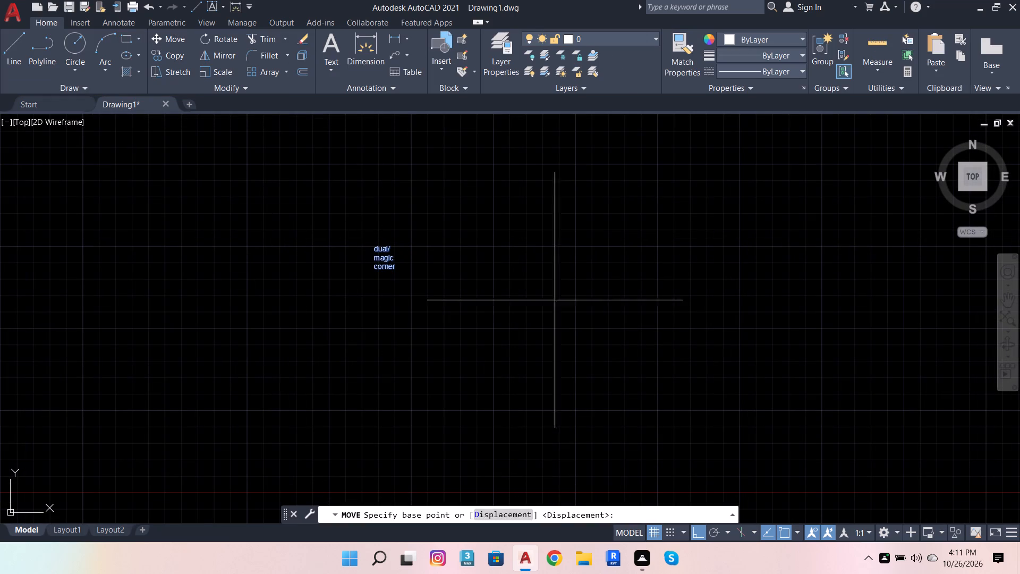
click(694, 539)
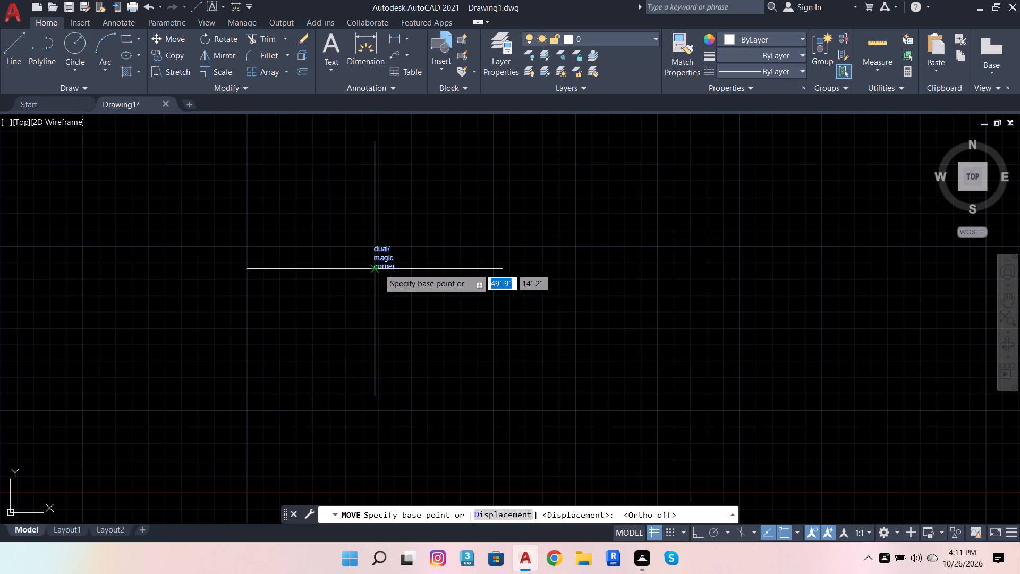
click(378, 268)
scroll(505, 309, down, 5)
scroll(499, 282, up, 4)
scroll(421, 271, up, 3)
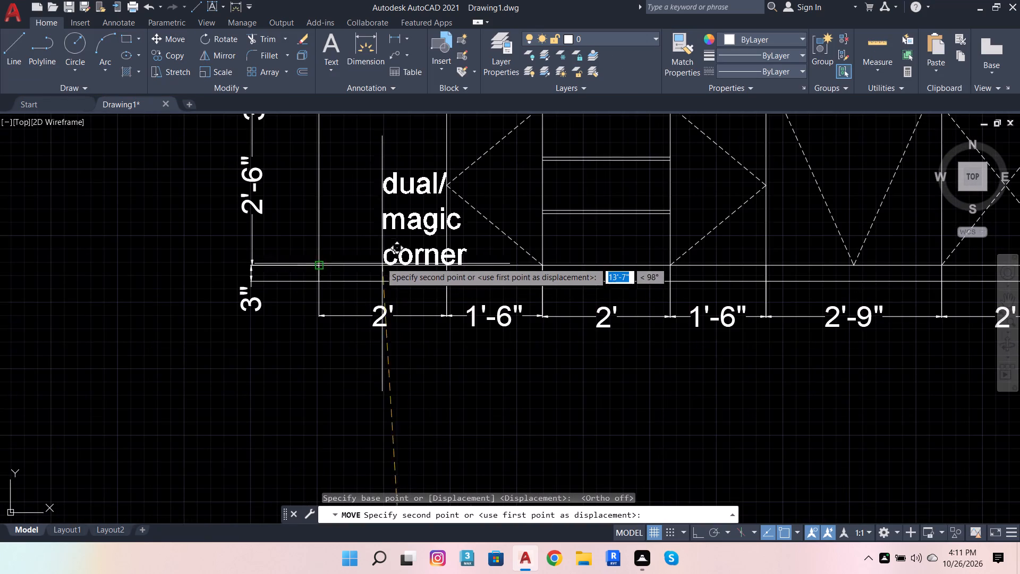
click(342, 226)
Copy the fridge label from the plan into the middle of the tall 2'-9" wide cabinet in the elevation.
scroll(307, 333, down, 4)
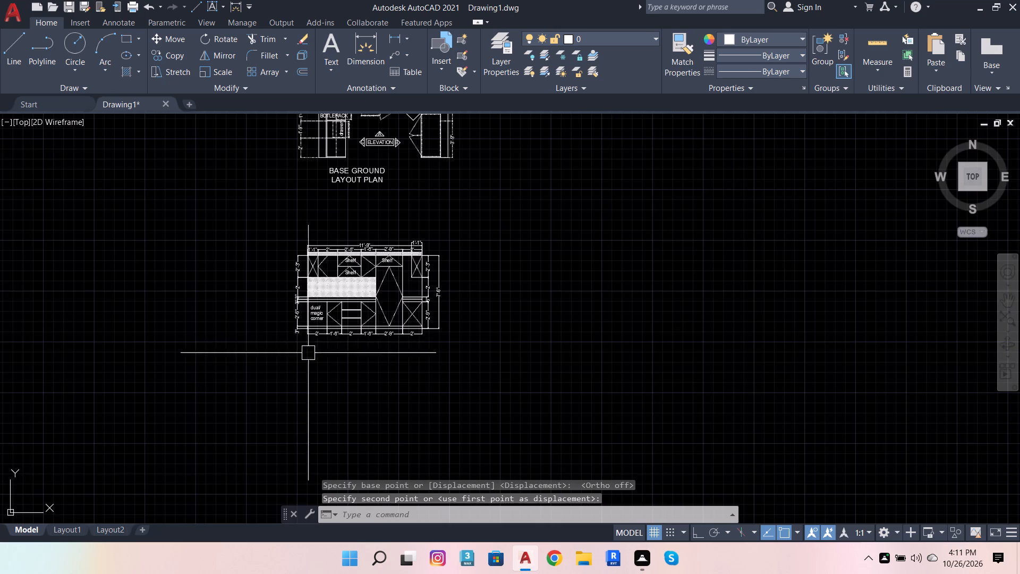
scroll(311, 365, down, 2)
scroll(367, 287, up, 4)
scroll(313, 232, down, 1)
scroll(266, 139, up, 3)
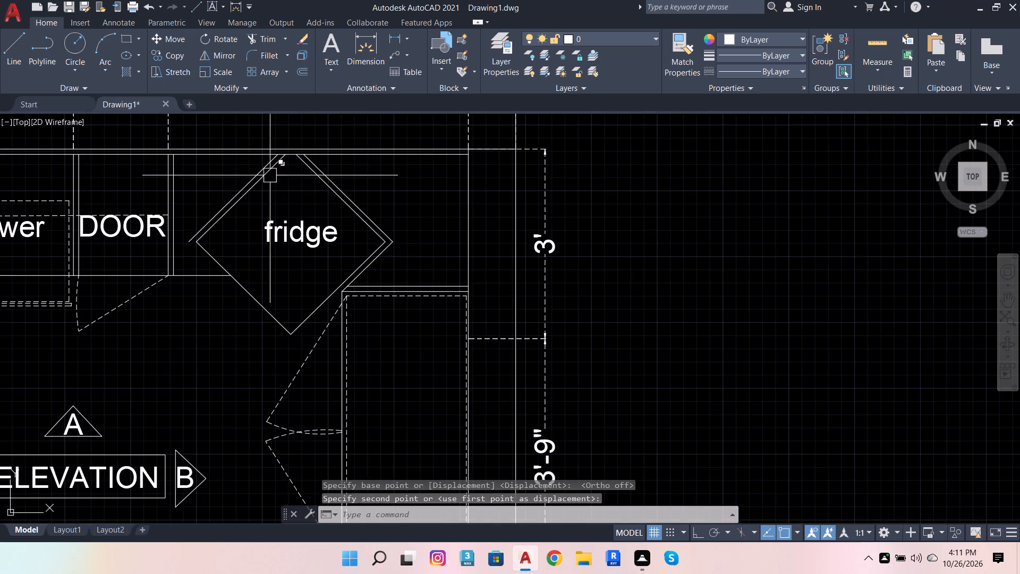
click(297, 225)
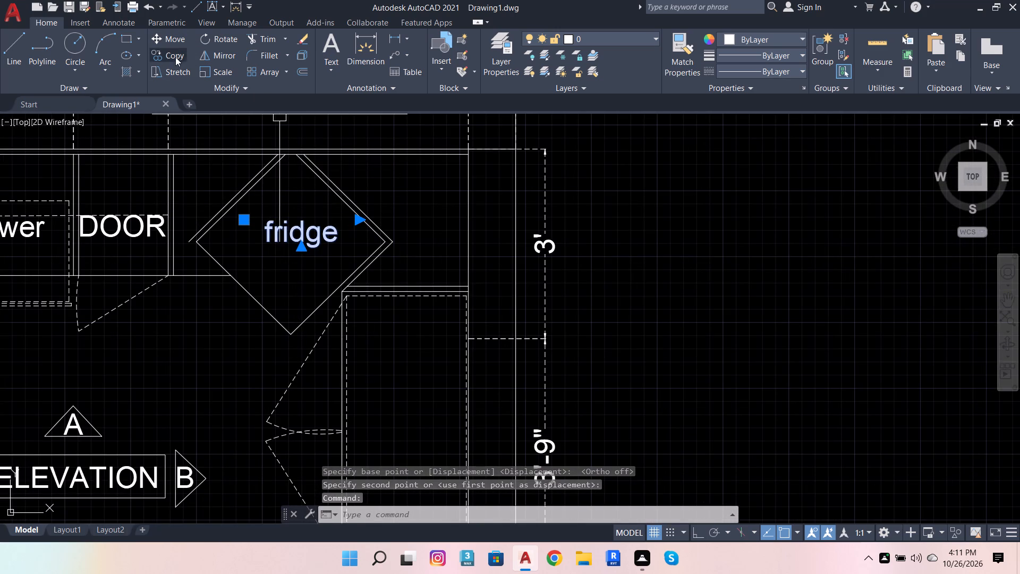
click(174, 56)
click(316, 239)
scroll(436, 282, down, 1)
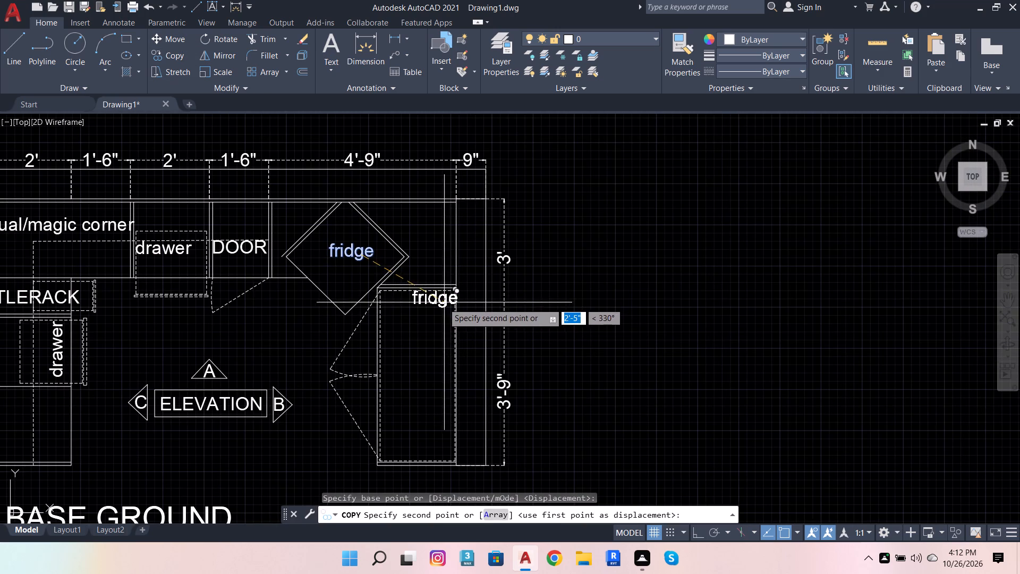
scroll(425, 347, down, 5)
scroll(420, 361, up, 3)
scroll(435, 391, down, 3)
scroll(456, 469, up, 3)
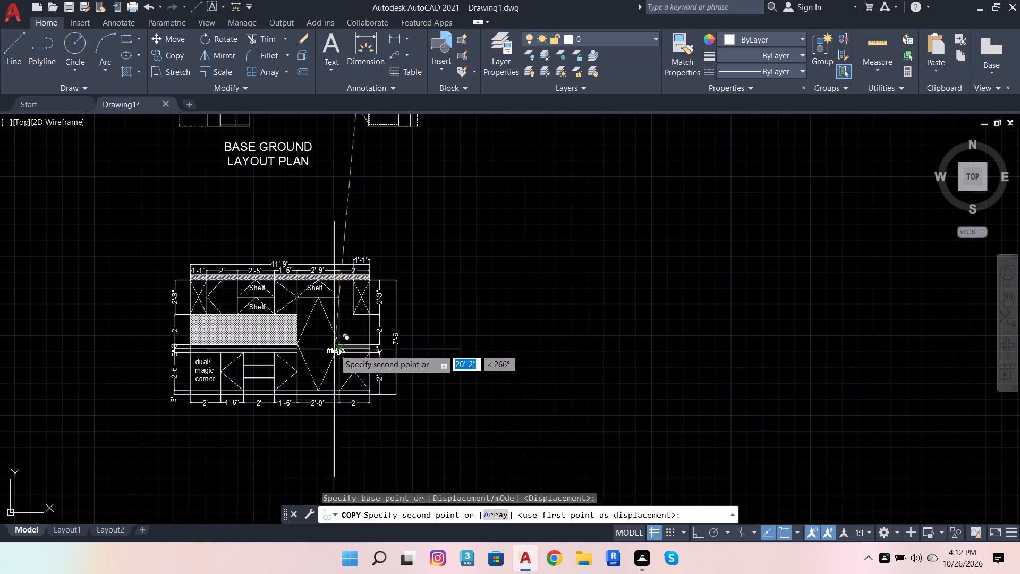
scroll(328, 345, up, 2)
click(314, 333)
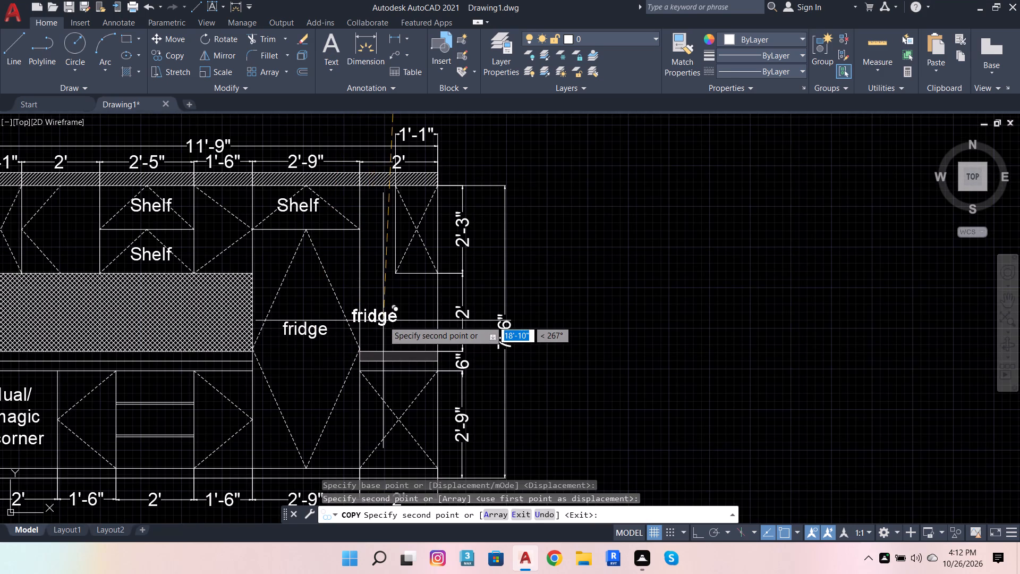
key(Escape)
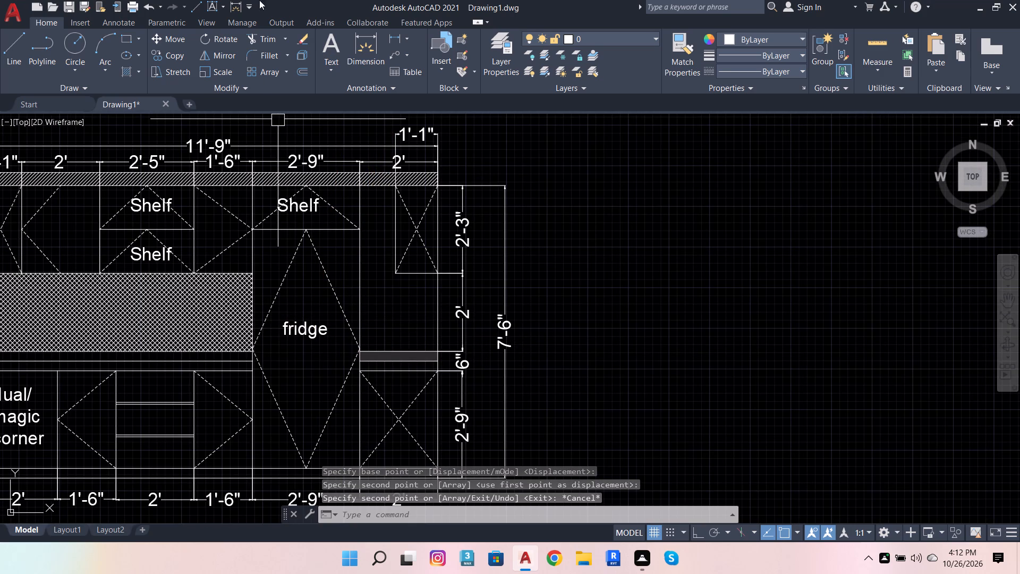
Draw a vertical line in the dashed linetype between the upper and lower points of the fridge diamond in the elevation.
click(10, 41)
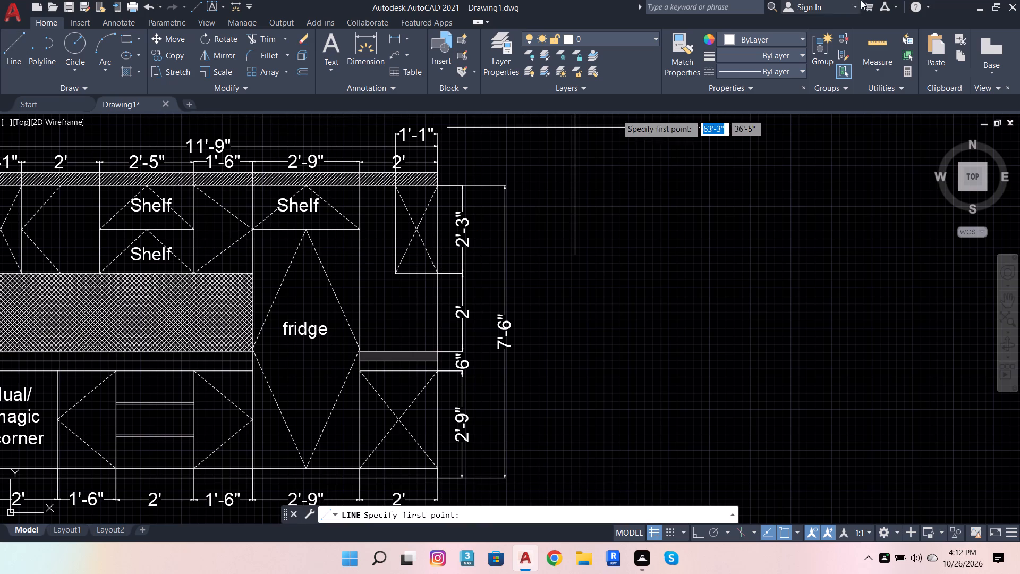
click(792, 67)
click(771, 131)
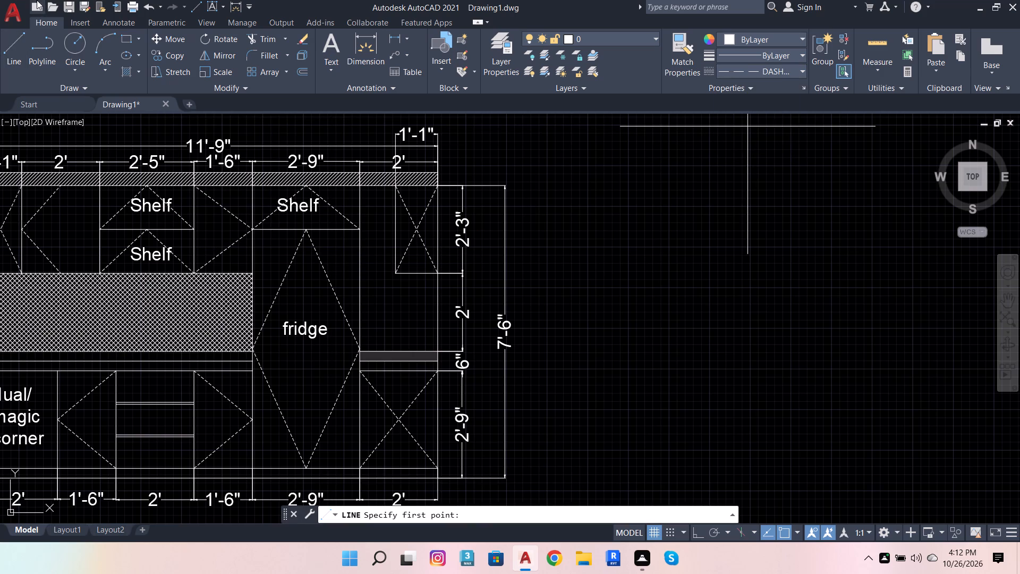
click(8, 44)
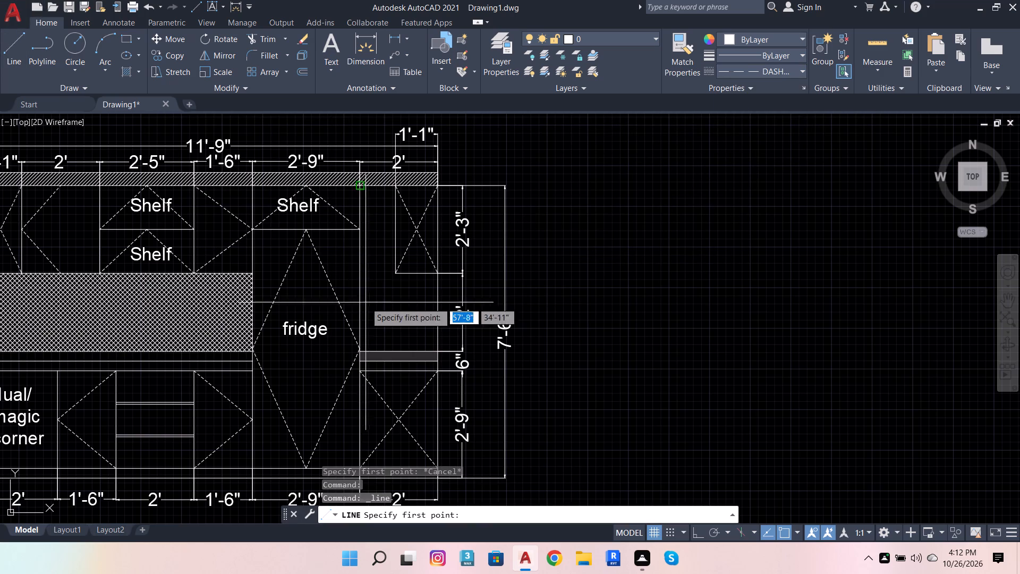
click(307, 233)
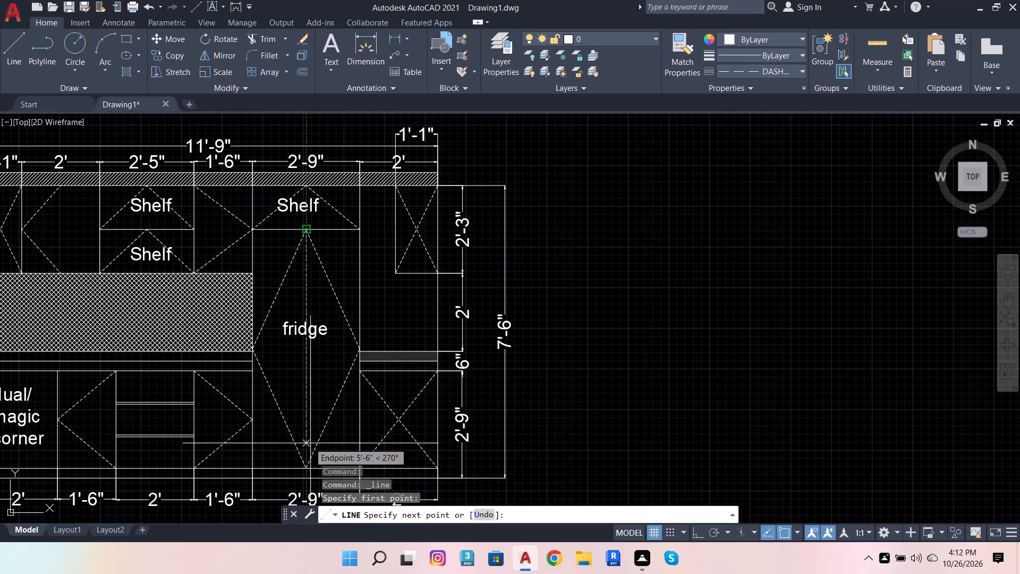
click(307, 463)
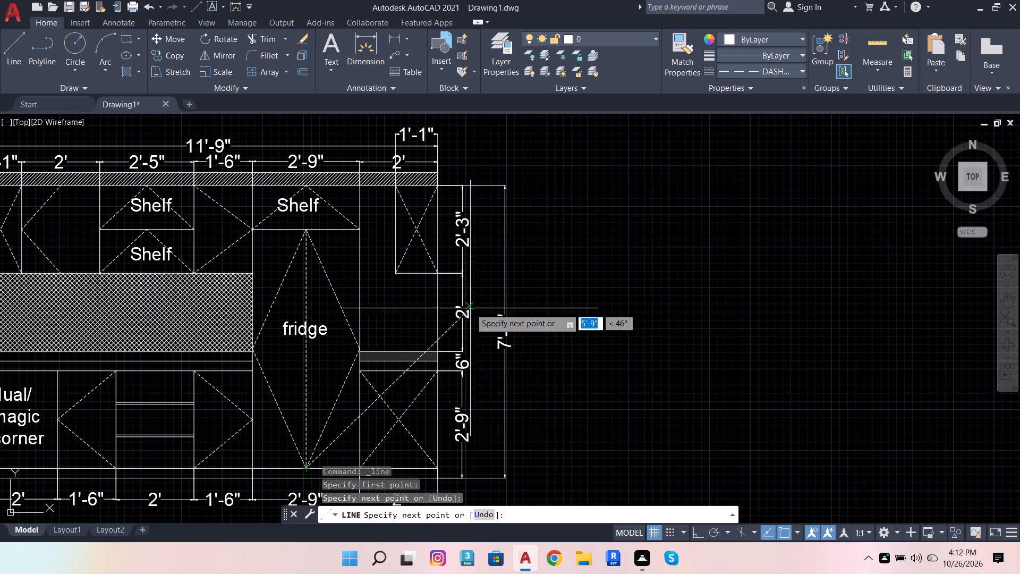
key(Escape)
Copy the horizontal drawer label from the plan into each of the three drawers of the elevation's 2' wide drawer cabinet.
scroll(509, 300, down, 3)
scroll(408, 342, up, 2)
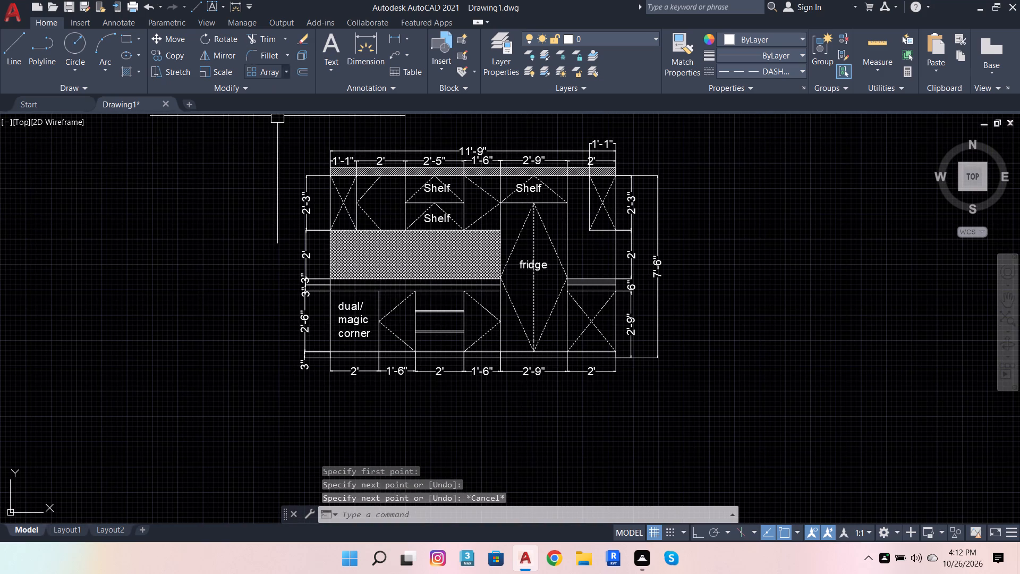
scroll(435, 285, down, 5)
scroll(427, 243, up, 4)
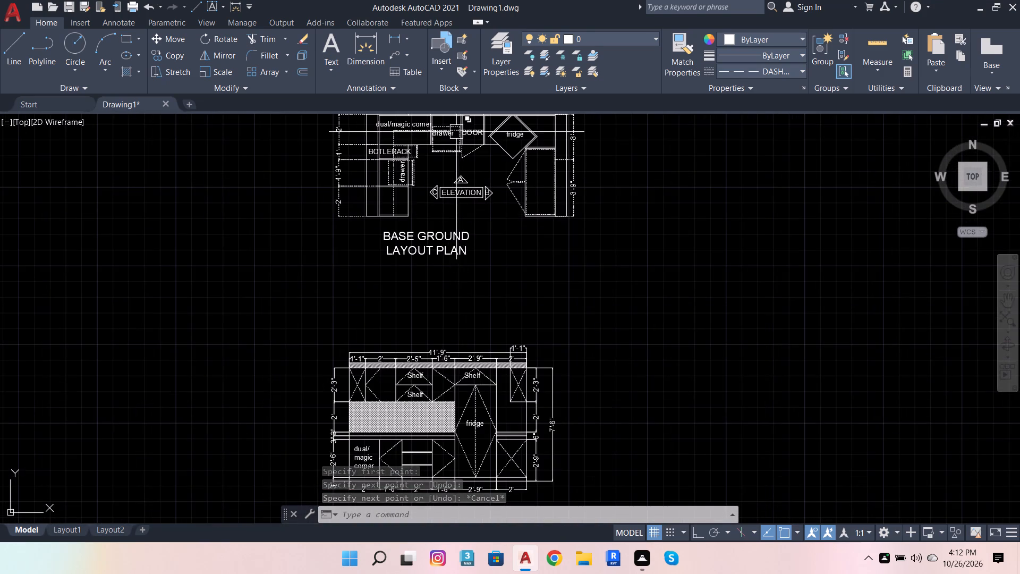
scroll(456, 132, up, 3)
click(402, 147)
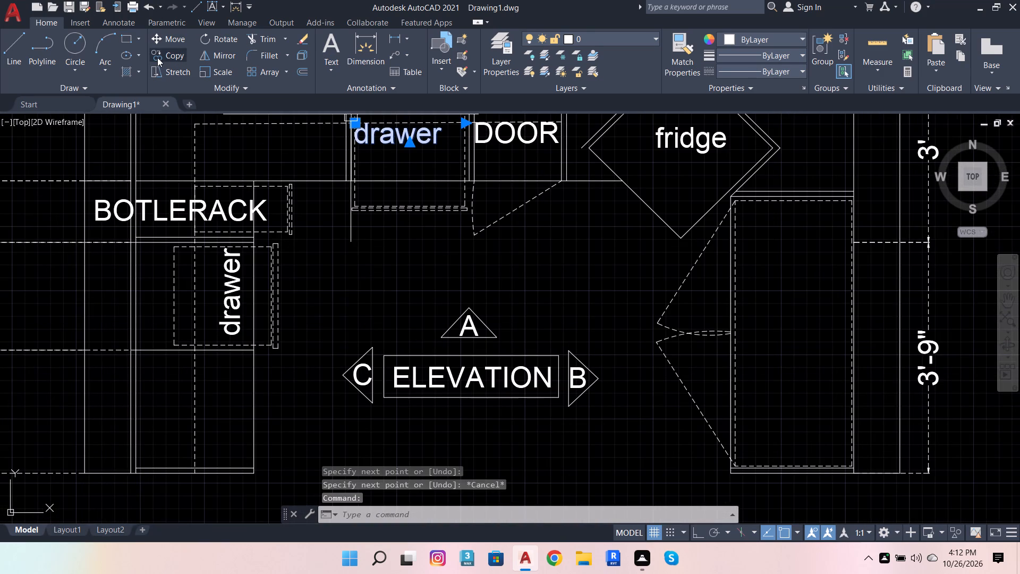
click(157, 57)
click(414, 135)
scroll(546, 184, down, 4)
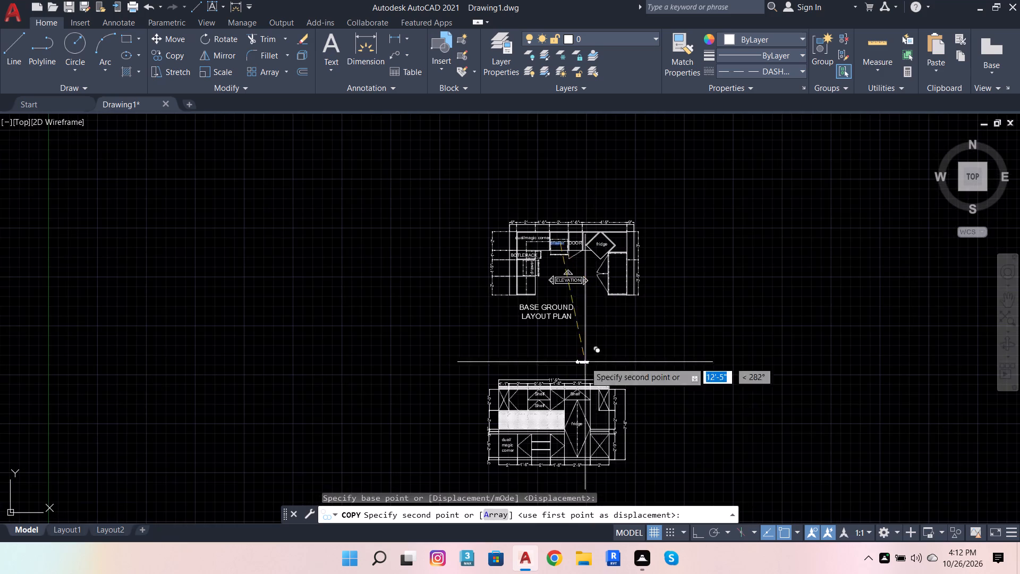
scroll(558, 442, up, 3)
scroll(517, 425, up, 2)
click(491, 421)
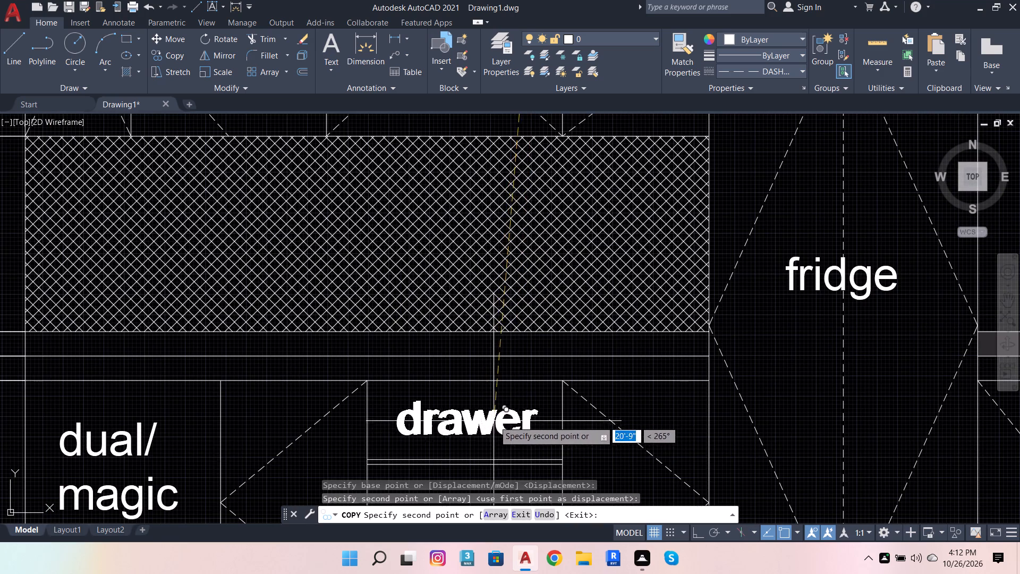
scroll(558, 383, down, 3)
scroll(543, 416, up, 3)
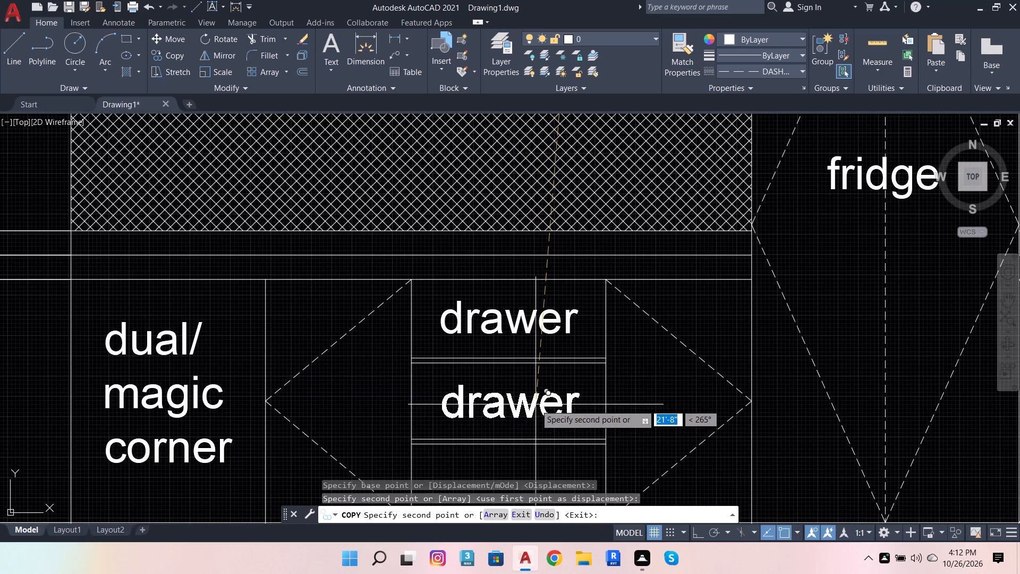
click(535, 404)
scroll(522, 293, down, 3)
scroll(513, 338, up, 3)
click(536, 342)
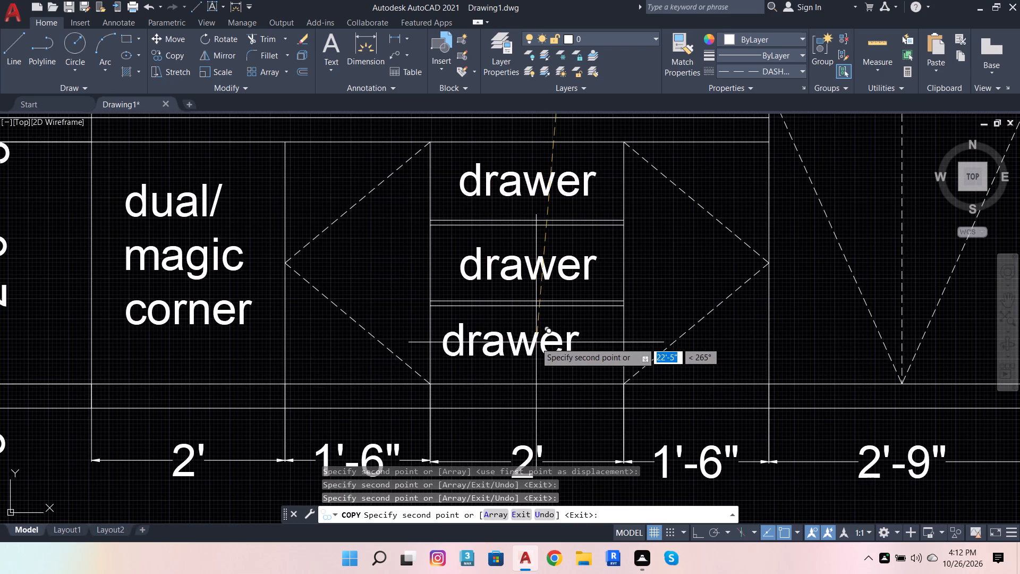
key(Escape)
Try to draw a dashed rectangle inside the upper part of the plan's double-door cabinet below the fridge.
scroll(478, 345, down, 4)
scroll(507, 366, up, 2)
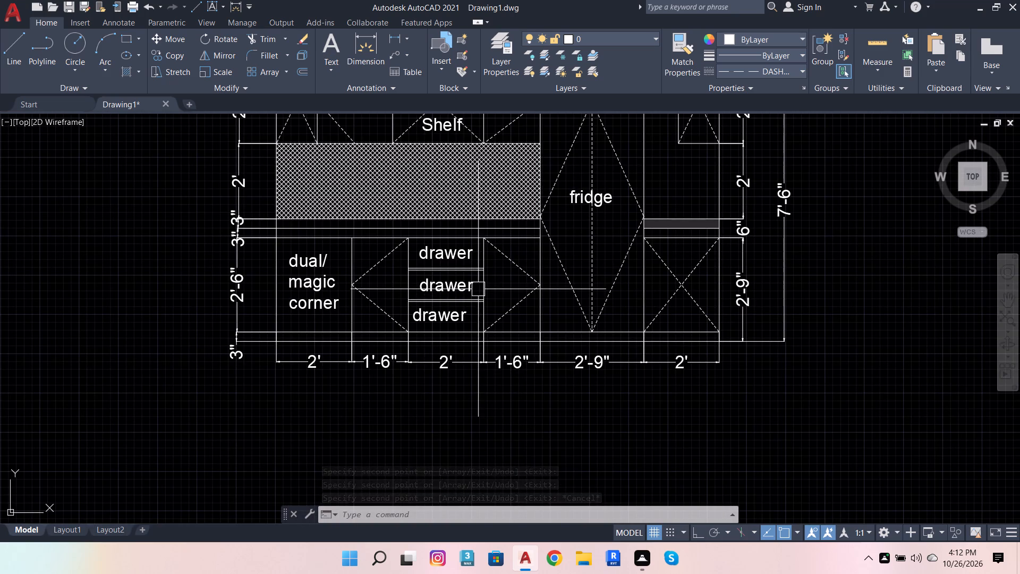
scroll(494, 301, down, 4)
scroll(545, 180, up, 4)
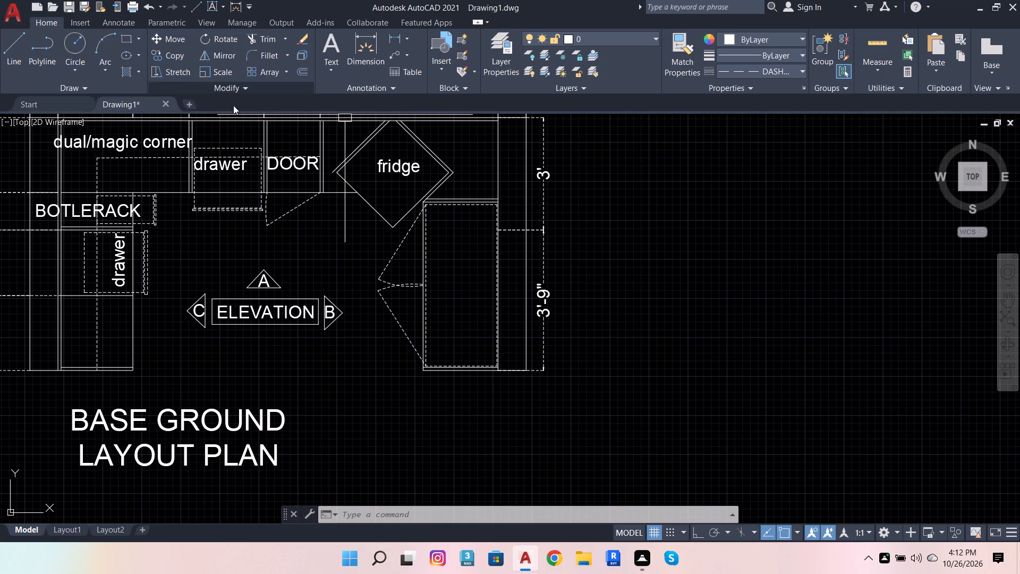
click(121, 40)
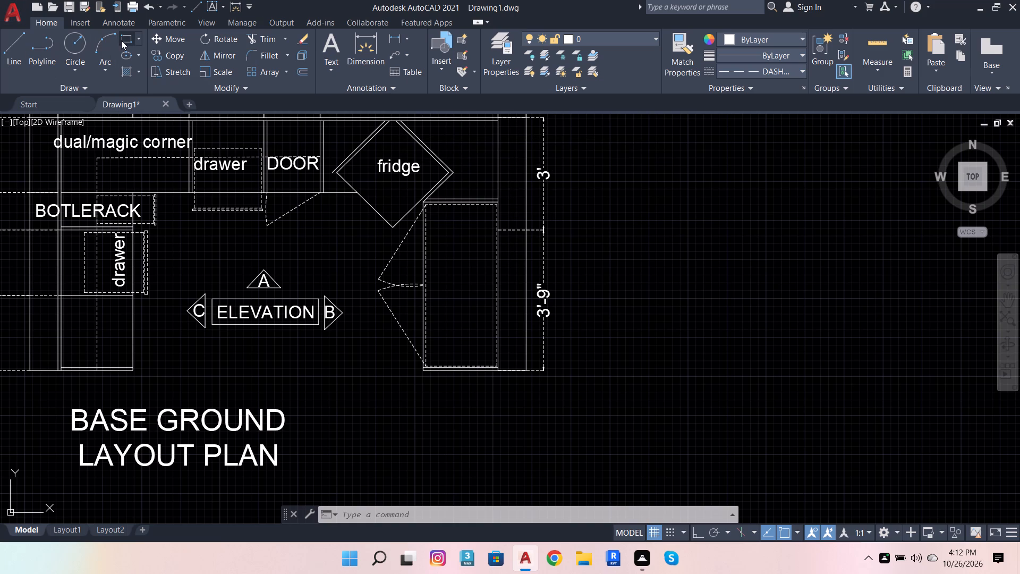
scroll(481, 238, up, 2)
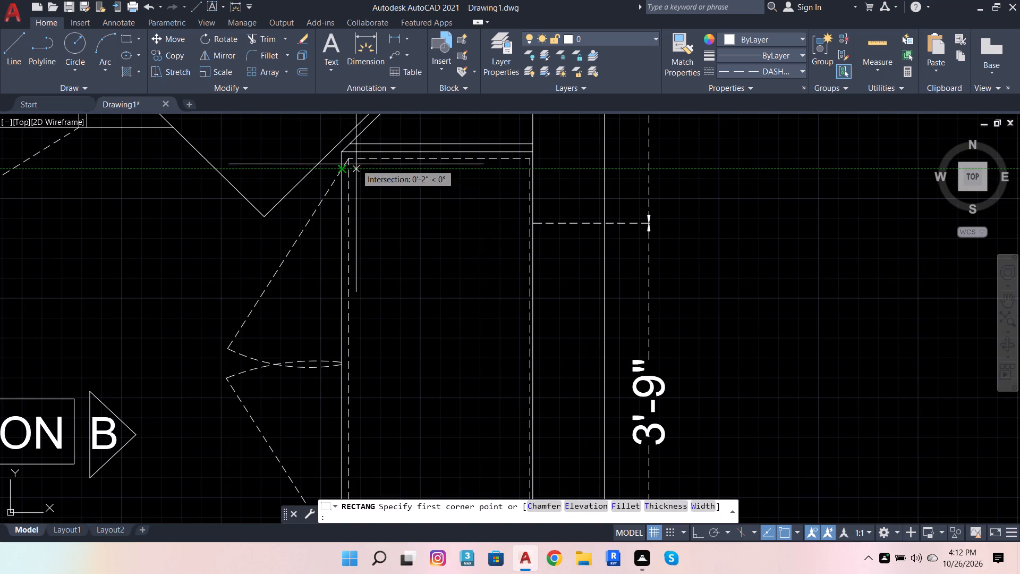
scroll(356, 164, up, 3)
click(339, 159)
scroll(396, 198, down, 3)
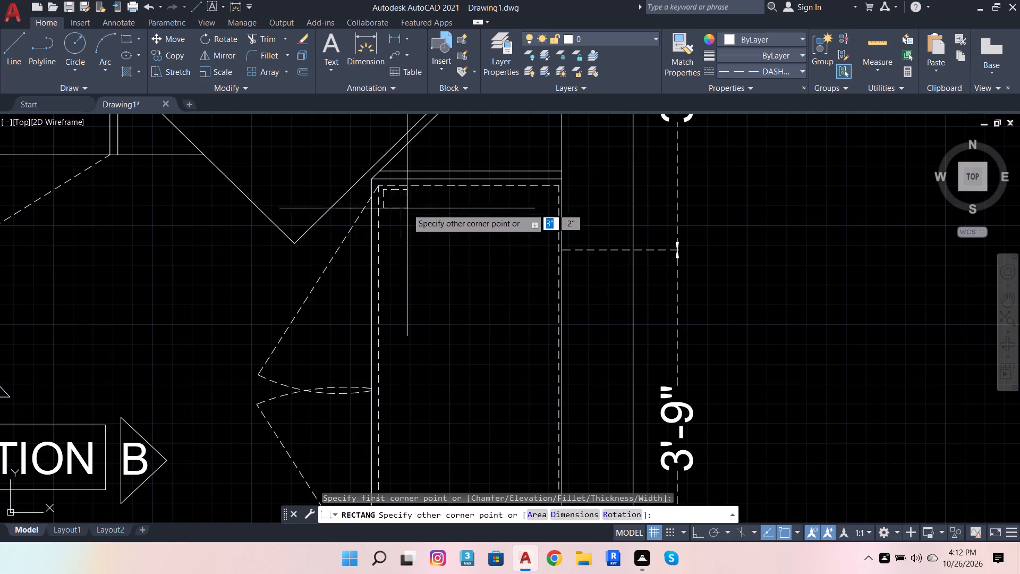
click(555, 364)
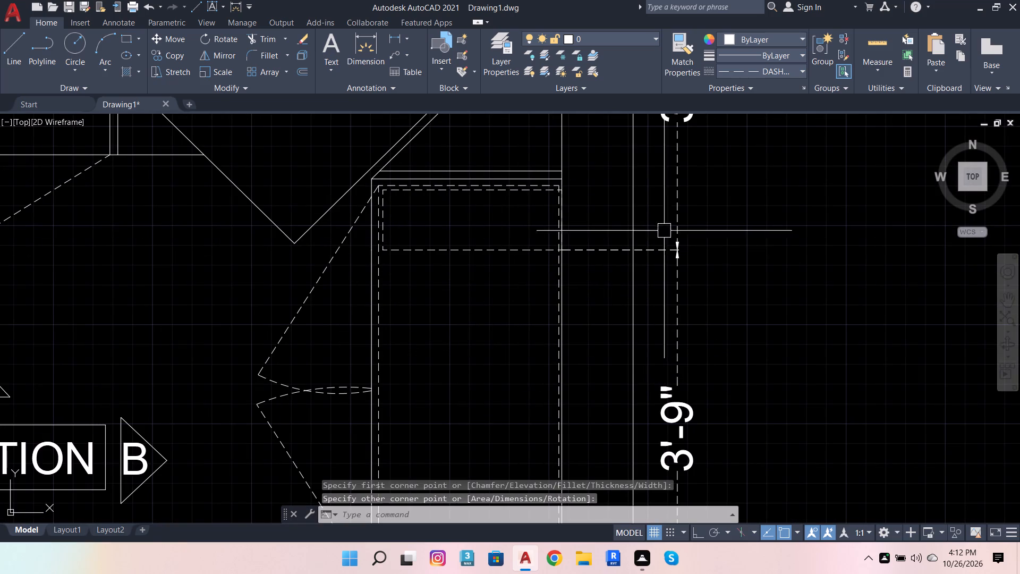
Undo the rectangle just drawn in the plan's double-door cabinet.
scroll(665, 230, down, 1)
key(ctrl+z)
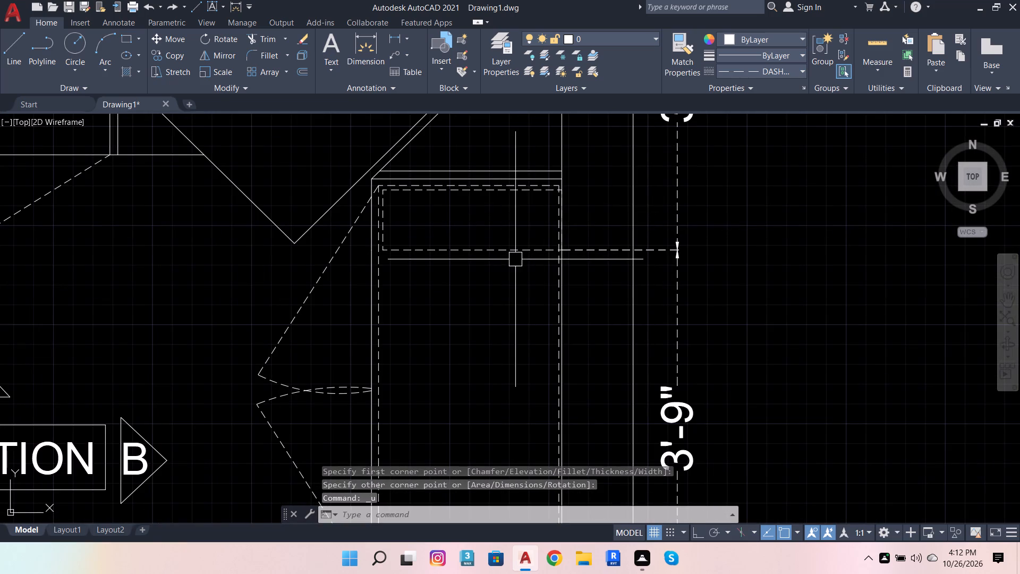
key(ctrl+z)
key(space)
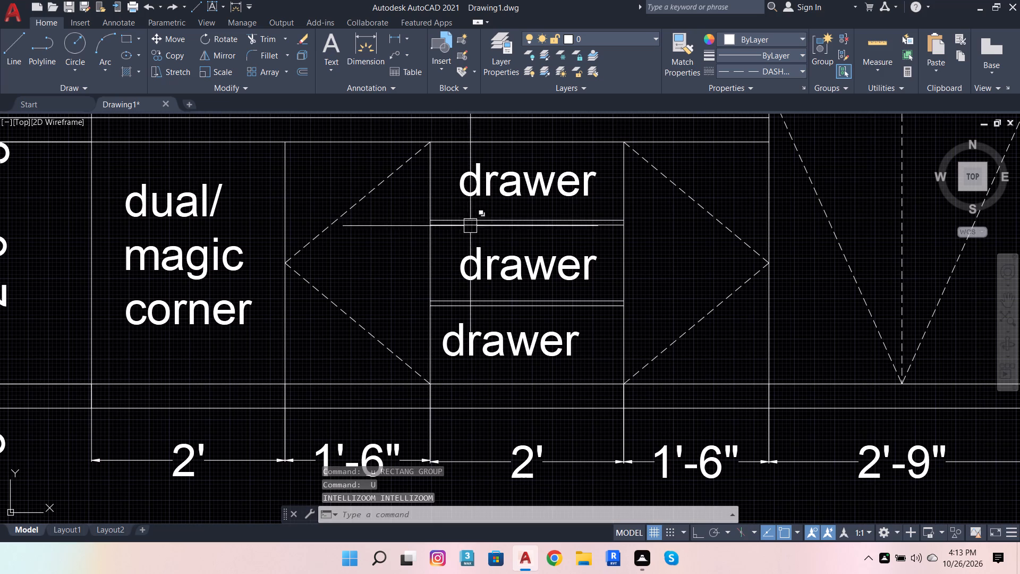
Draw a dashed rectangle about 1'-10" by 2'-3" inside the upper part of the plan's double-door cabinet below the fridge.
scroll(446, 303, down, 6)
scroll(560, 150, up, 4)
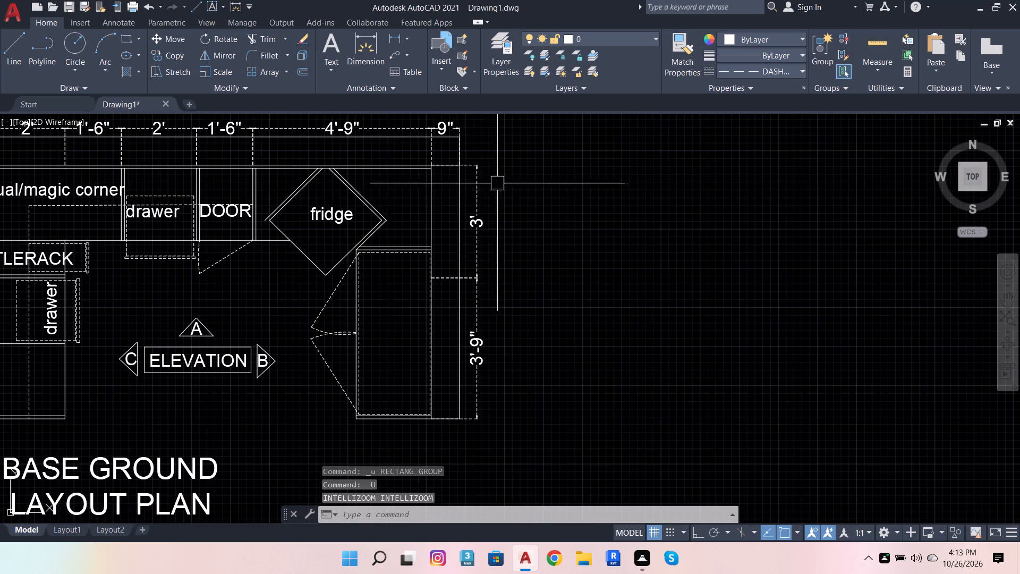
click(131, 37)
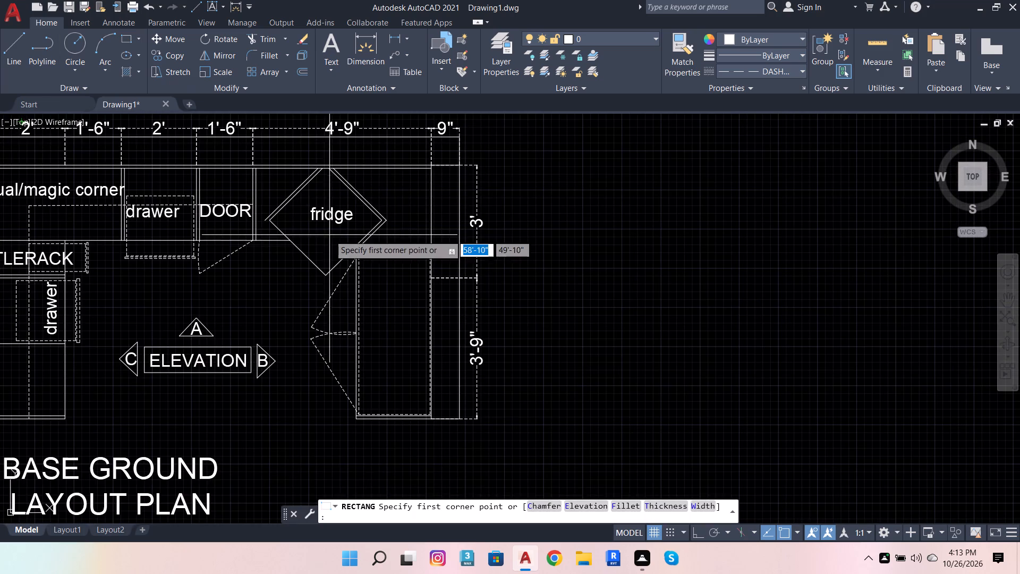
scroll(369, 258, up, 3)
click(330, 244)
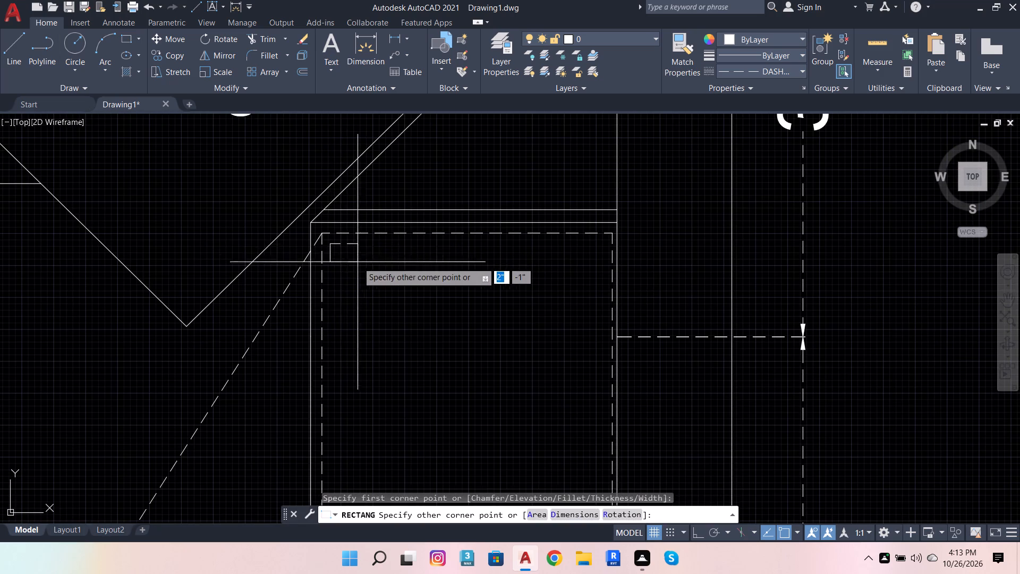
scroll(359, 267, down, 3)
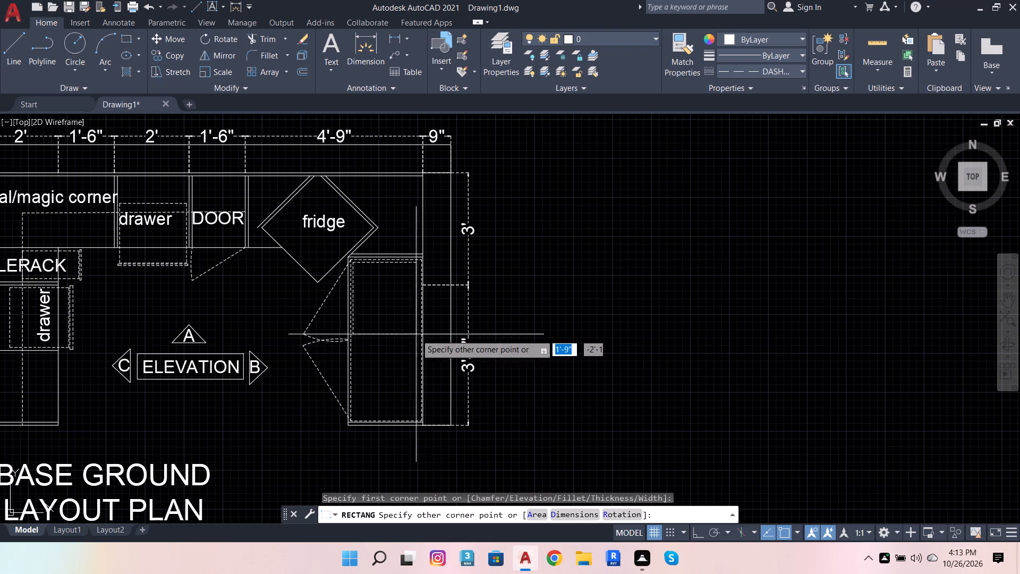
scroll(411, 326, up, 2)
scroll(423, 373, up, 4)
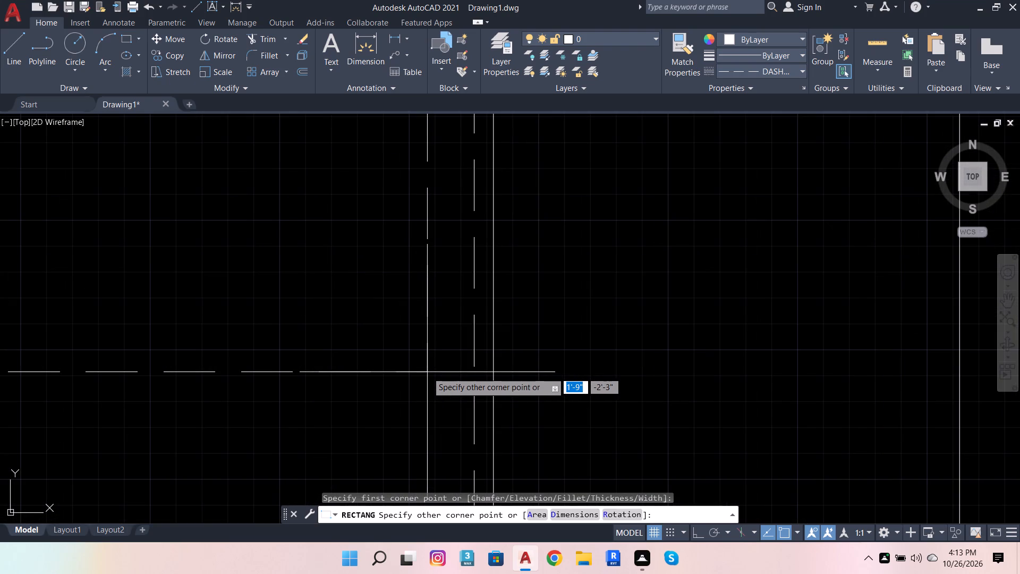
scroll(435, 374, up, 3)
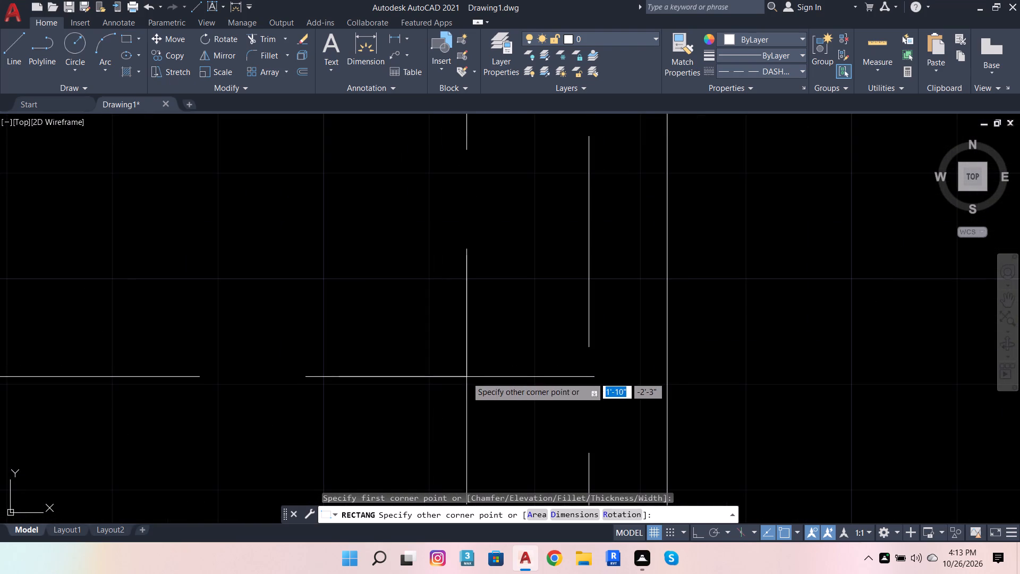
click(499, 372)
Draw a second dashed rectangle about 1'-10" by 1'-11" in the same cabinet, directly below the first one.
scroll(574, 382, down, 8)
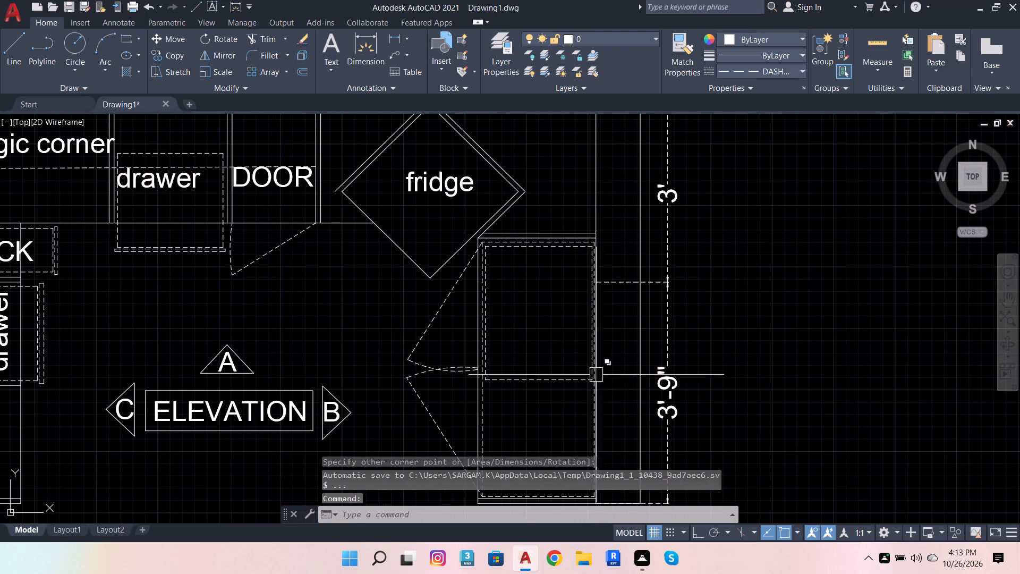
click(127, 37)
scroll(253, 136, down, 3)
scroll(311, 193, up, 3)
scroll(337, 232, up, 4)
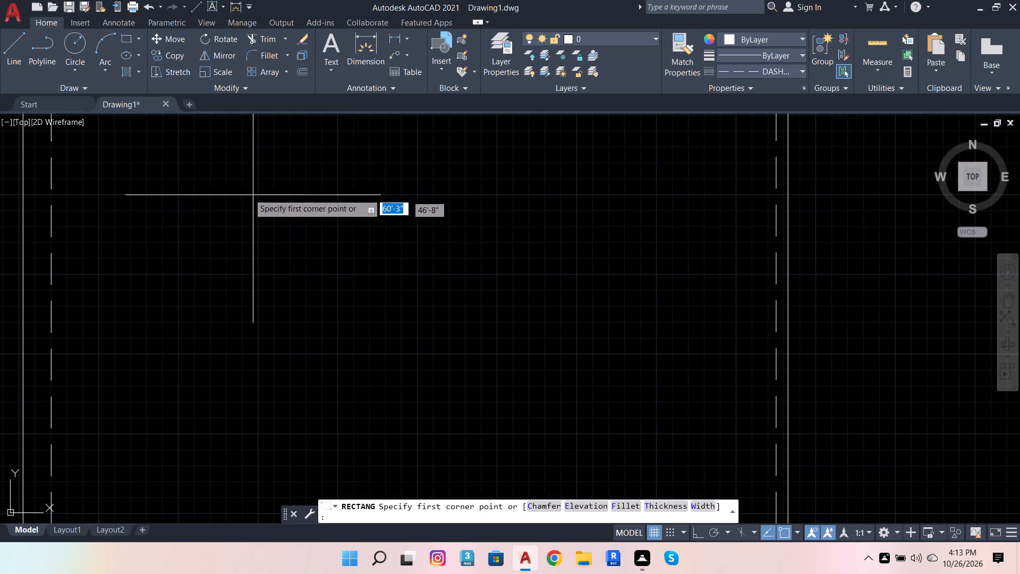
scroll(214, 210, down, 2)
scroll(190, 179, up, 1)
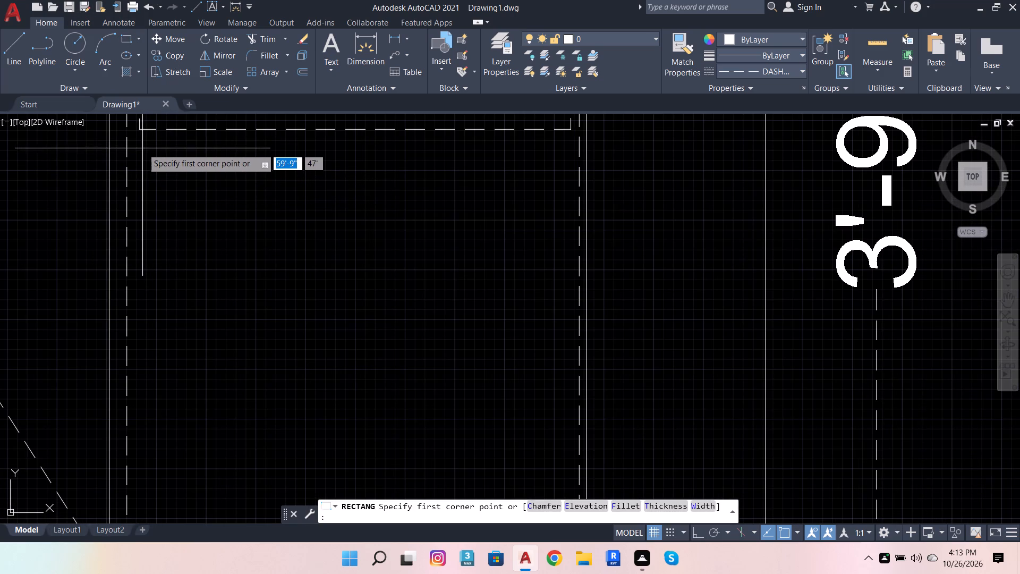
click(139, 143)
scroll(176, 165, down, 3)
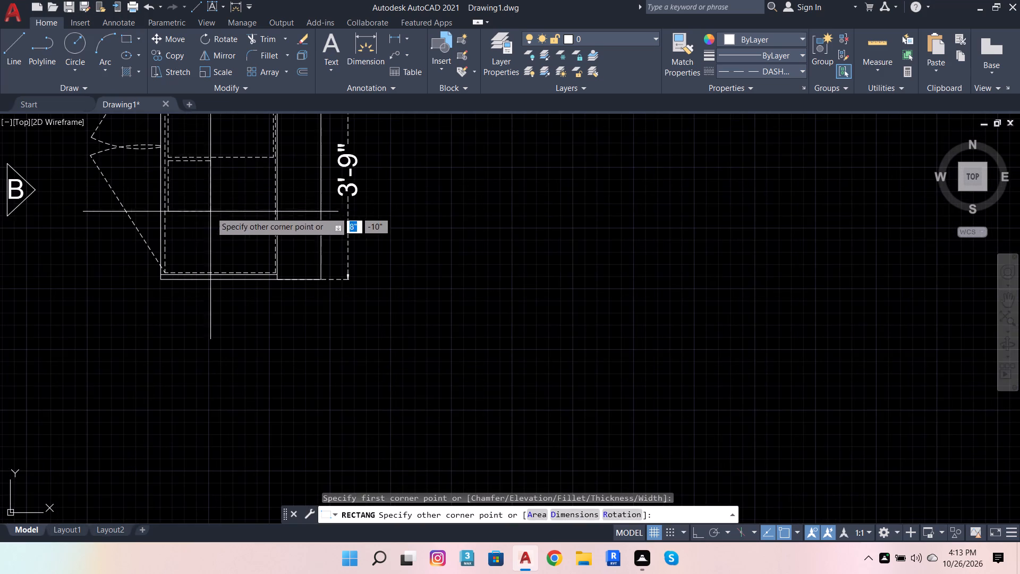
scroll(220, 221, up, 3)
scroll(429, 389, up, 4)
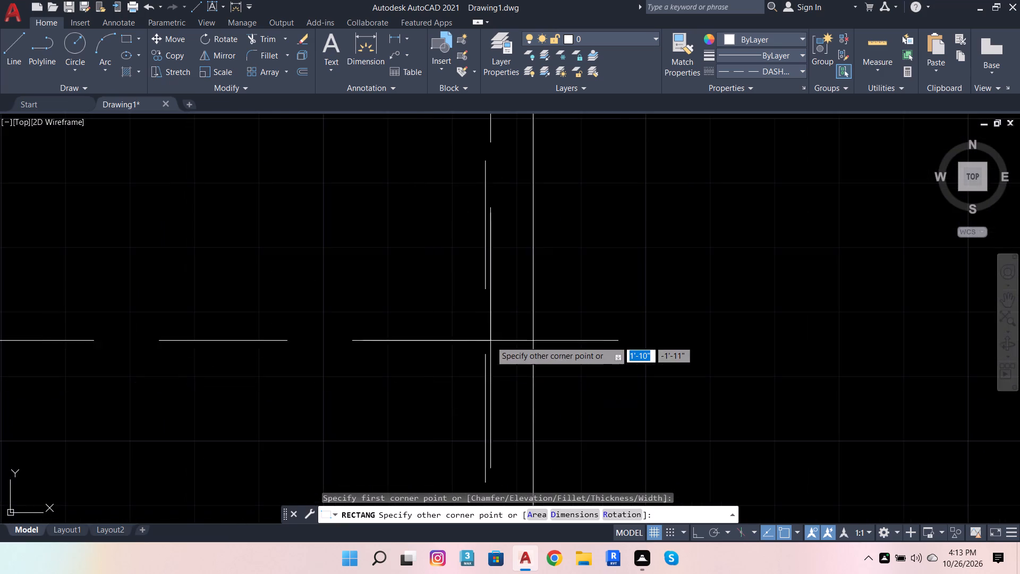
scroll(490, 340, down, 4)
scroll(469, 367, up, 4)
scroll(509, 412, down, 2)
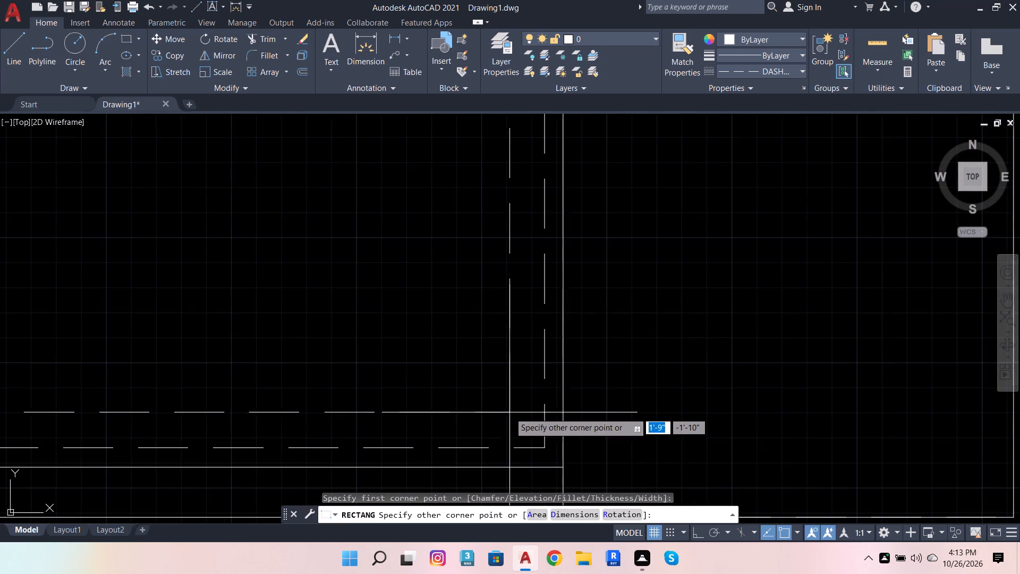
scroll(508, 432, up, 2)
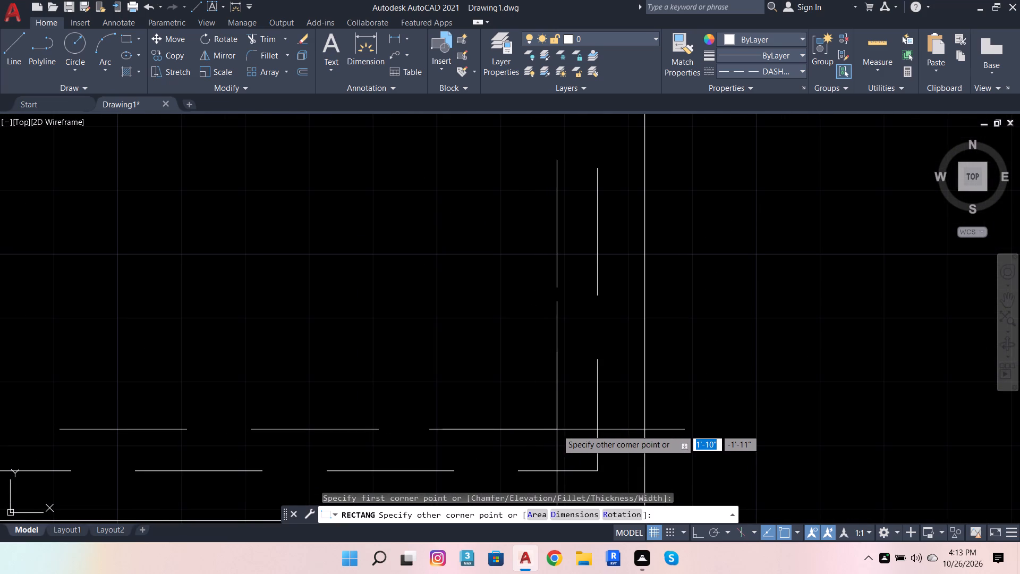
click(557, 429)
Add the centred text label "sink" inside the lower dashed rectangle of the plan's double-door cabinet.
scroll(668, 383, down, 5)
scroll(577, 387, down, 3)
scroll(582, 373, up, 1)
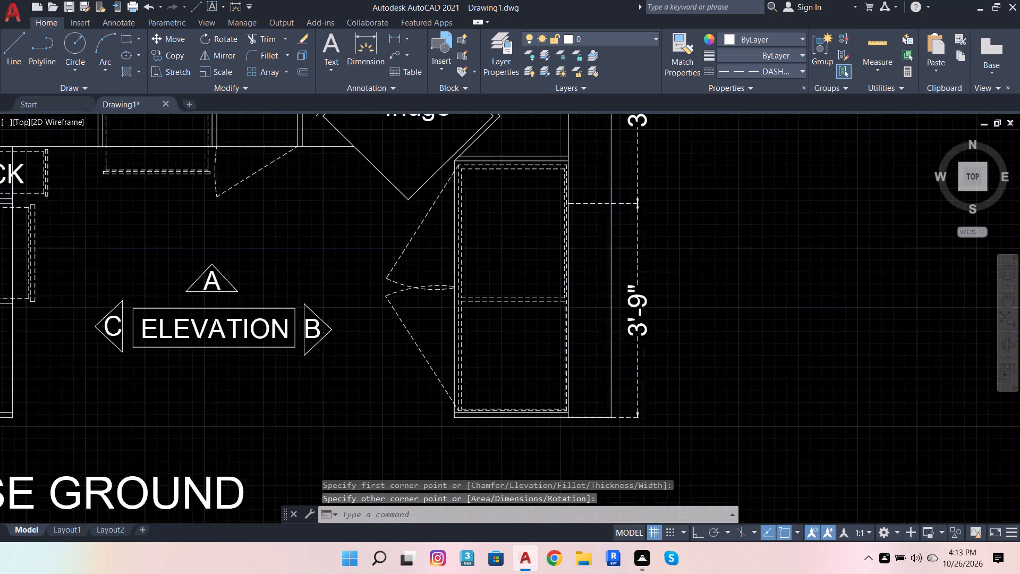
scroll(582, 373, up, 1)
click(327, 42)
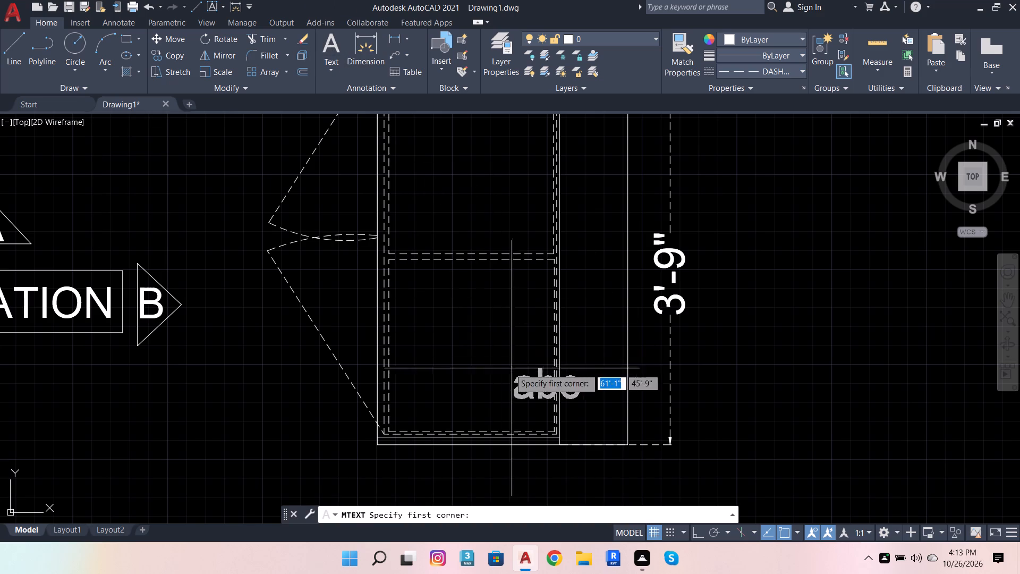
scroll(446, 342, up, 2)
click(332, 233)
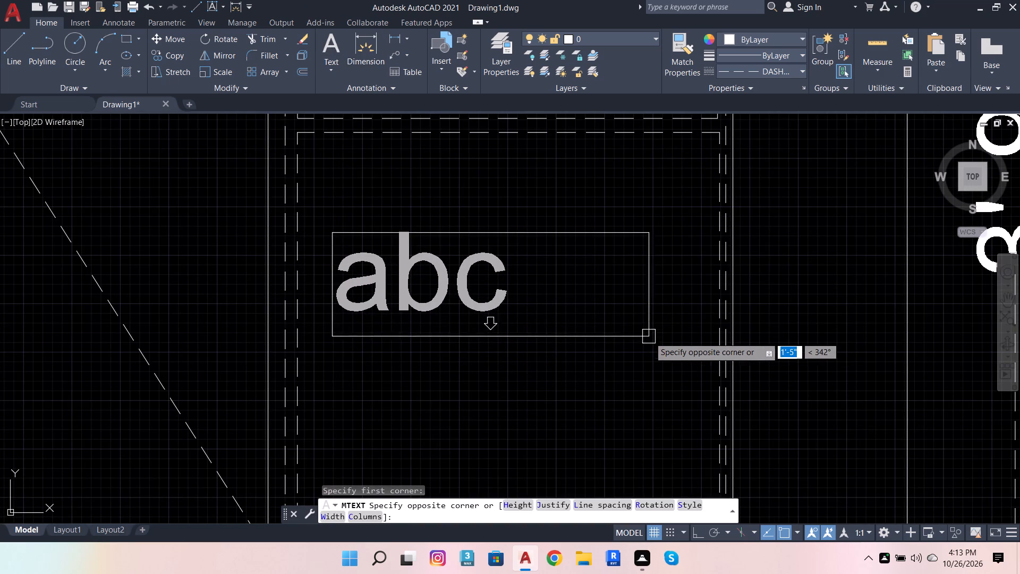
click(676, 356)
scroll(569, 282, up, 1)
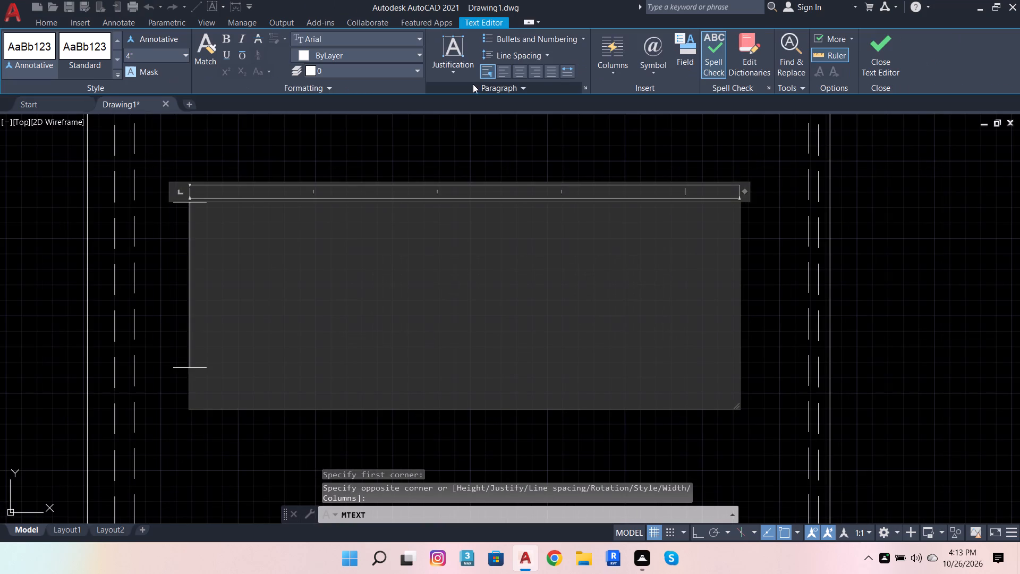
click(515, 75)
click(468, 292)
text(sink)
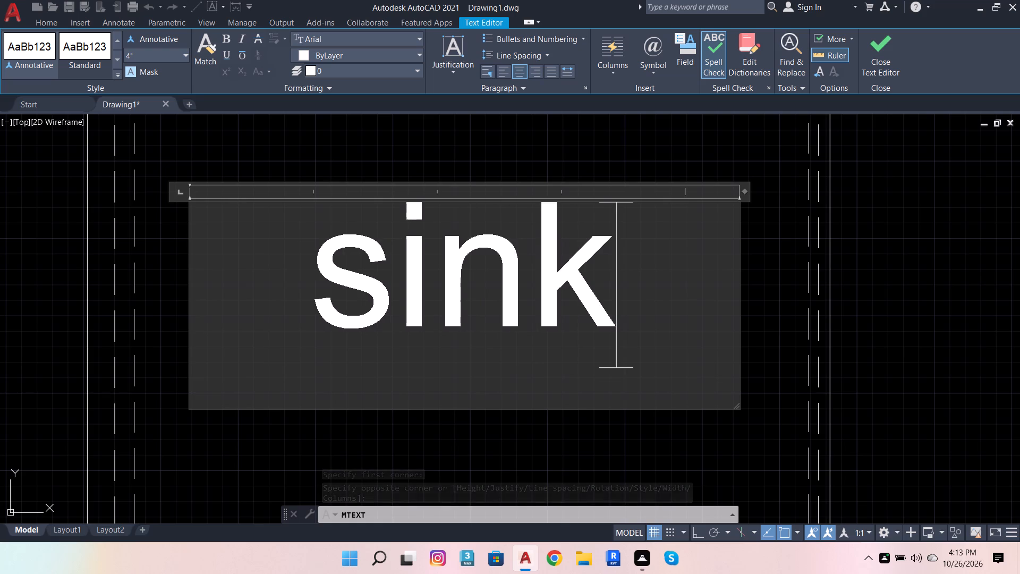
scroll(622, 329, down, 3)
click(877, 327)
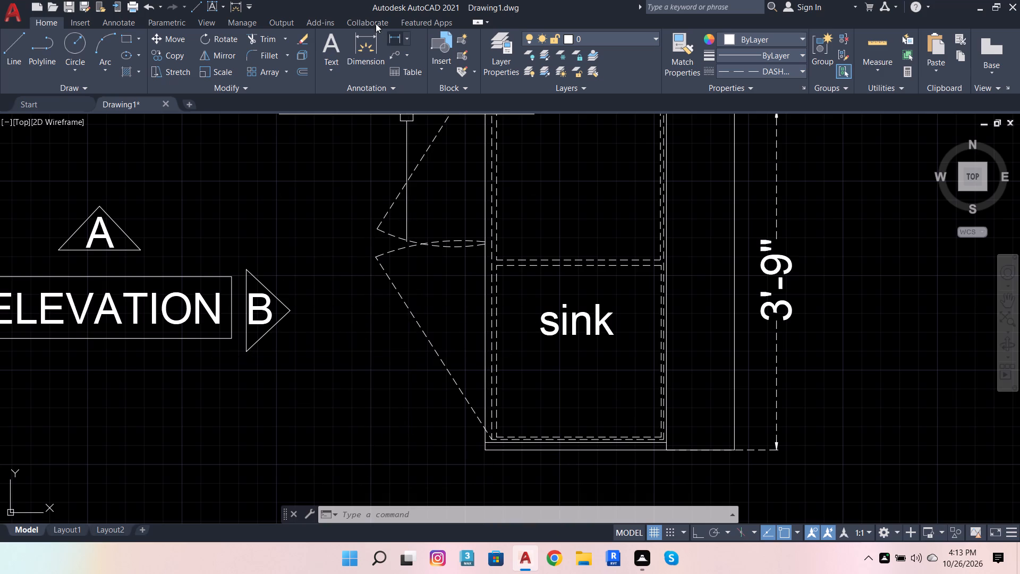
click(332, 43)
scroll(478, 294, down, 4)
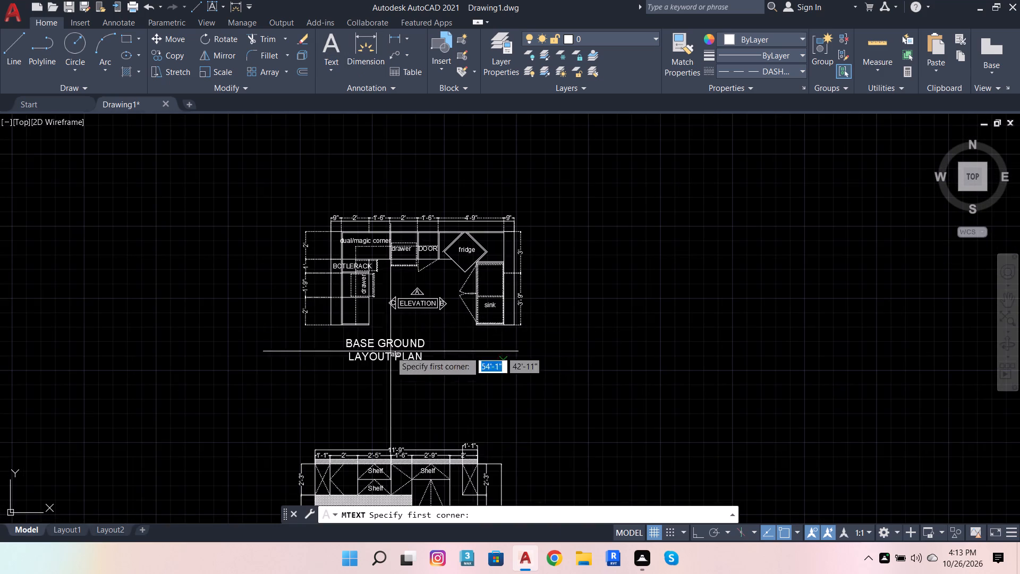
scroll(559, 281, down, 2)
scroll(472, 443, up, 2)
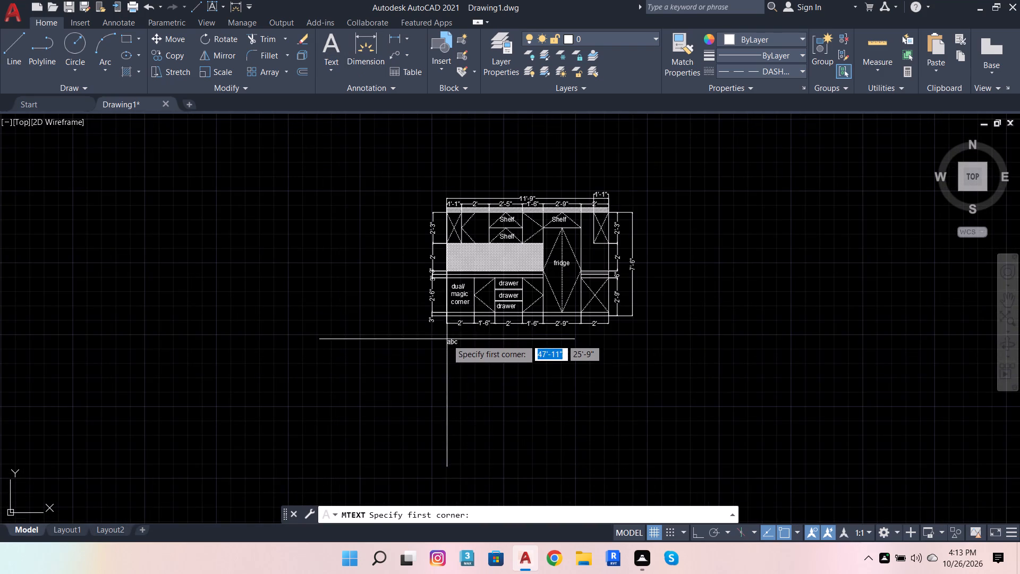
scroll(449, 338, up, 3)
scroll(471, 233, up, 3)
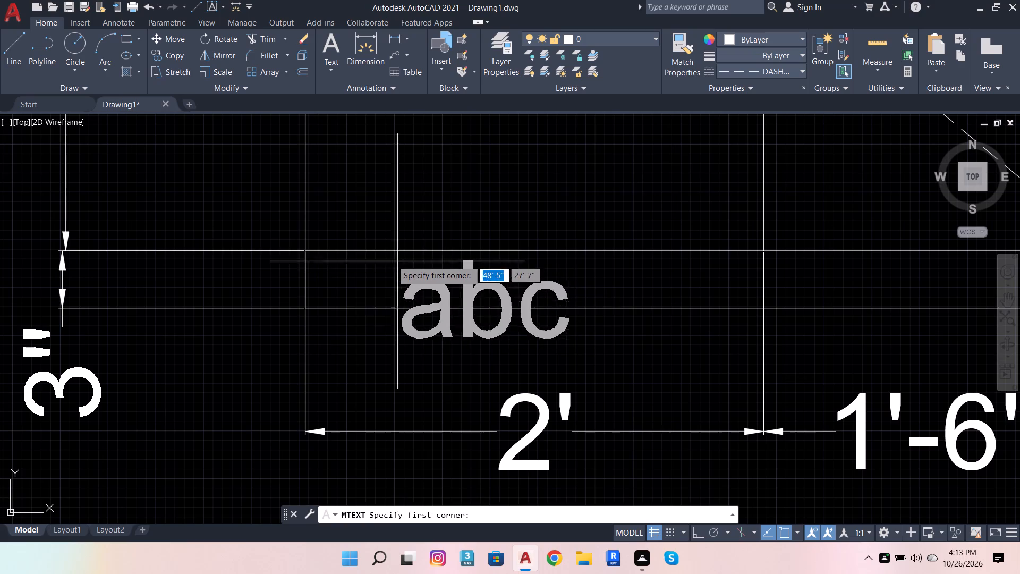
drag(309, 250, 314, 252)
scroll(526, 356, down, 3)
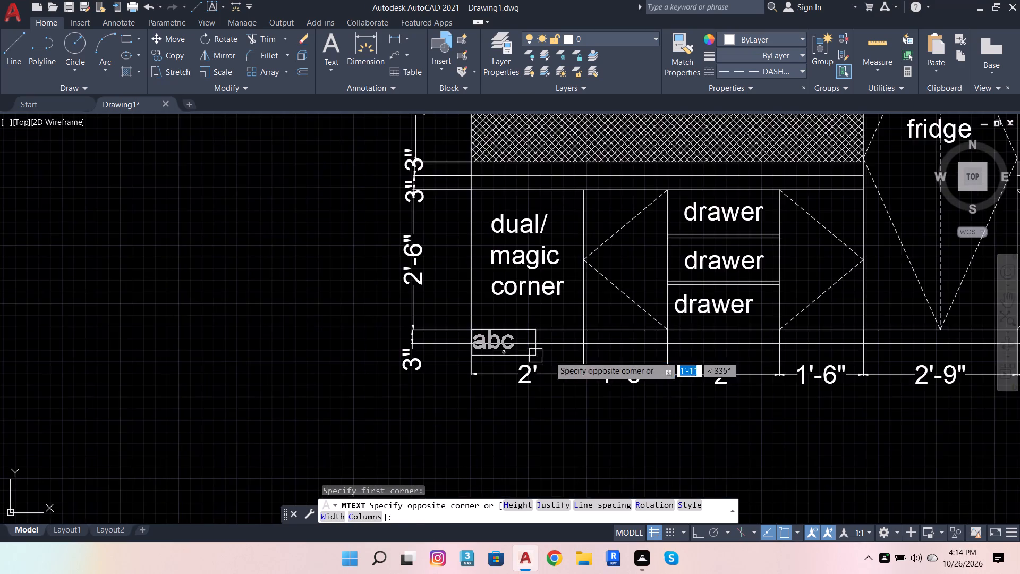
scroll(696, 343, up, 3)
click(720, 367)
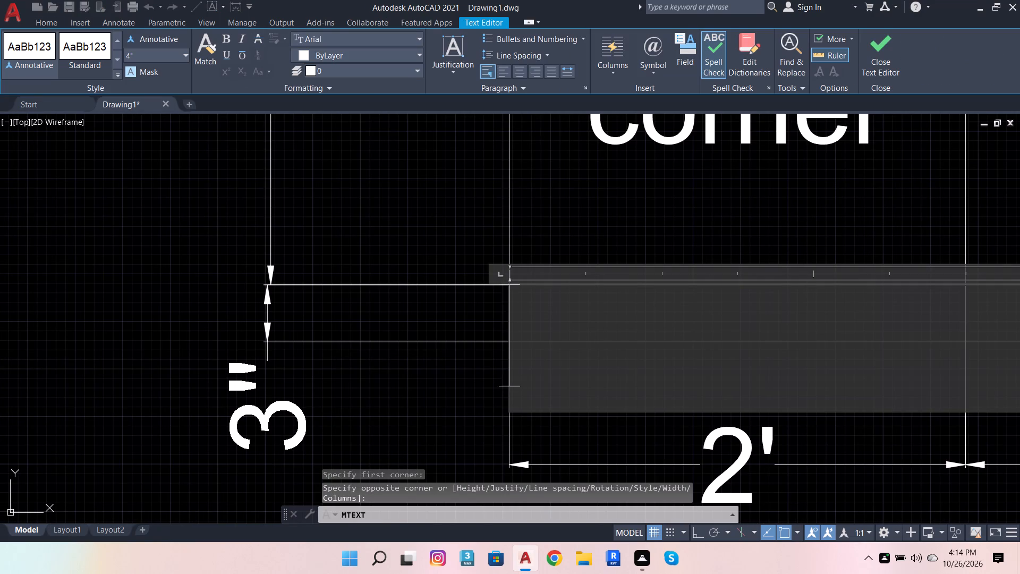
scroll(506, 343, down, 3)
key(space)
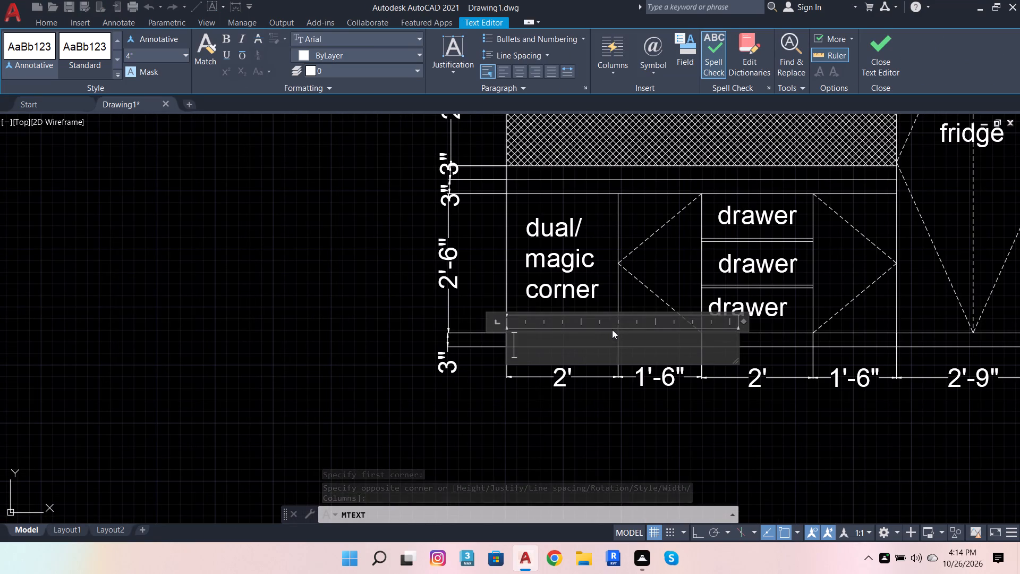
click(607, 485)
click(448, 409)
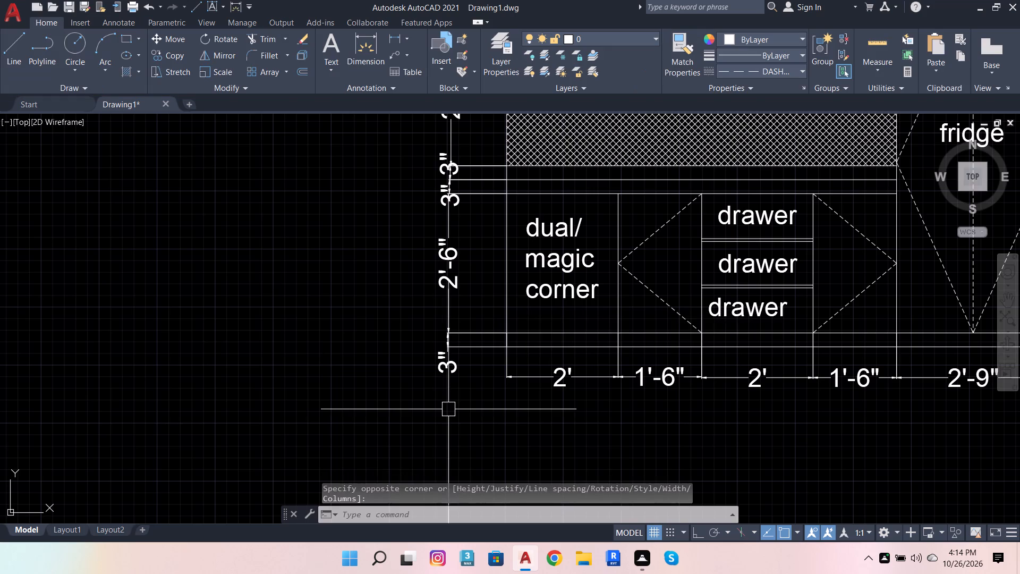
Add the centred title "ELEVATION-A" below the bottom dimensions of the cabinet elevation.
scroll(261, 324, down, 3)
scroll(339, 390, up, 3)
key(space)
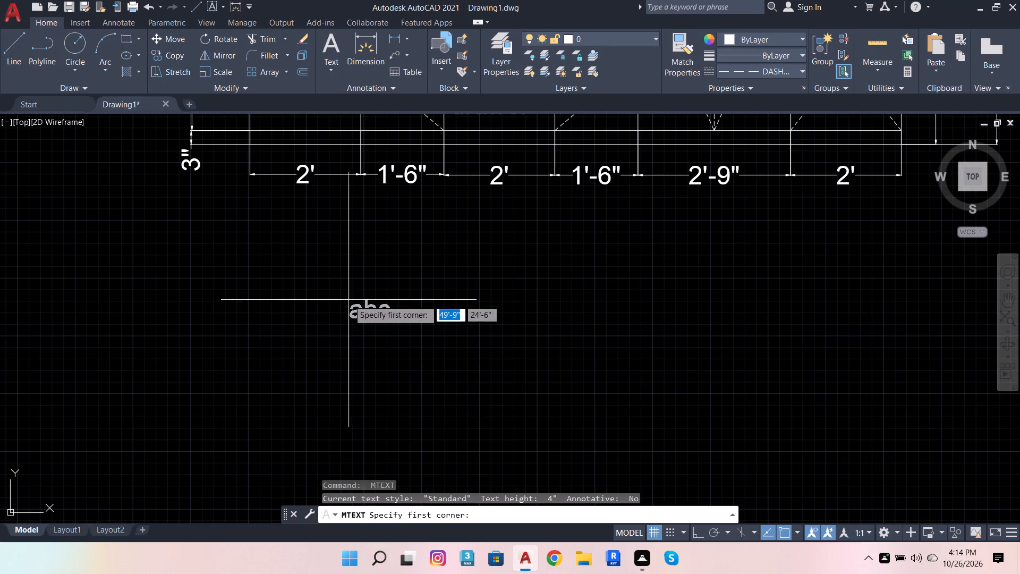
click(347, 255)
click(756, 317)
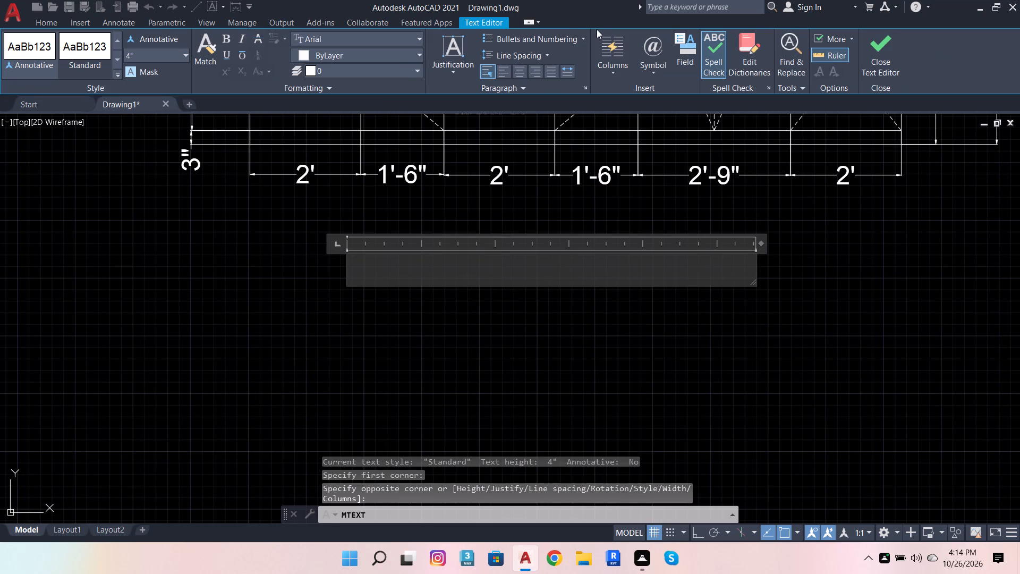
click(516, 73)
click(477, 286)
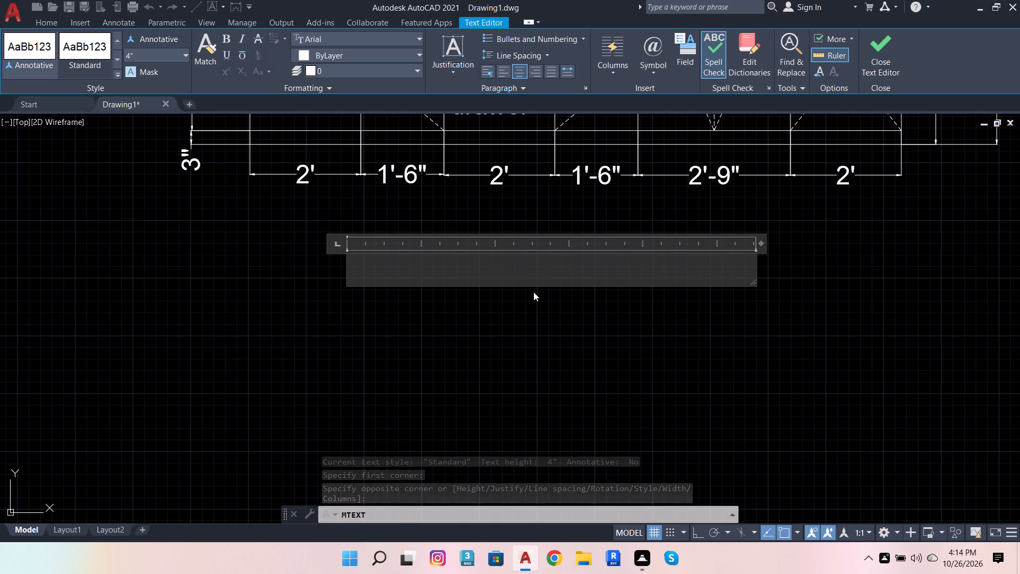
text(eva)
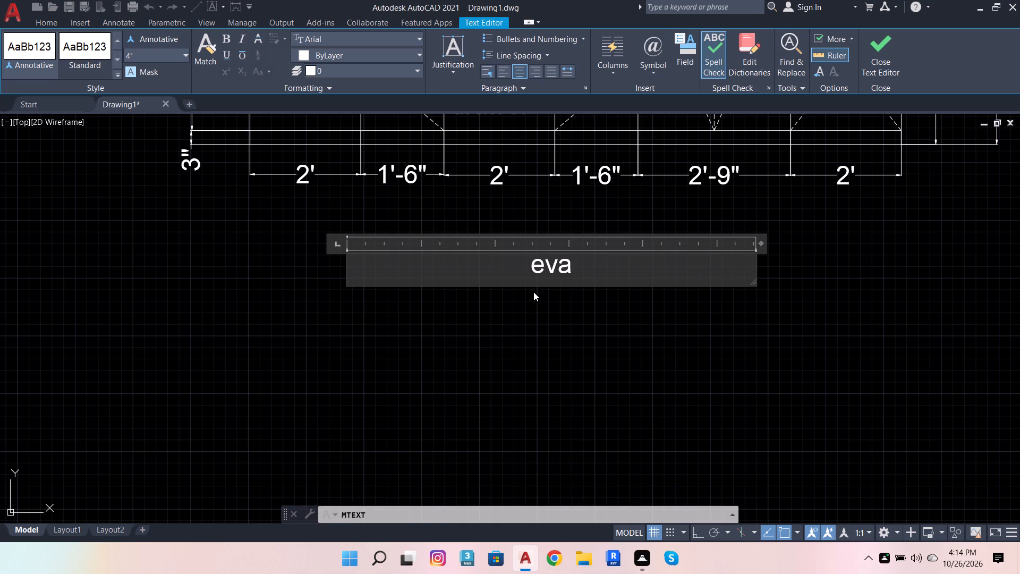
key(BackSpace)
key(BackSpace)
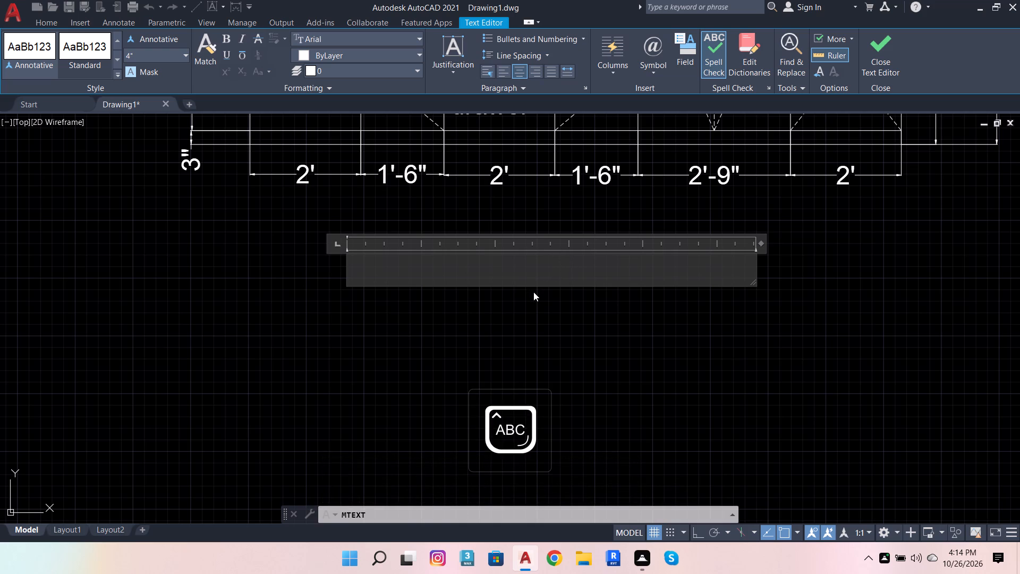
text(EVA)
key(BackSpace)
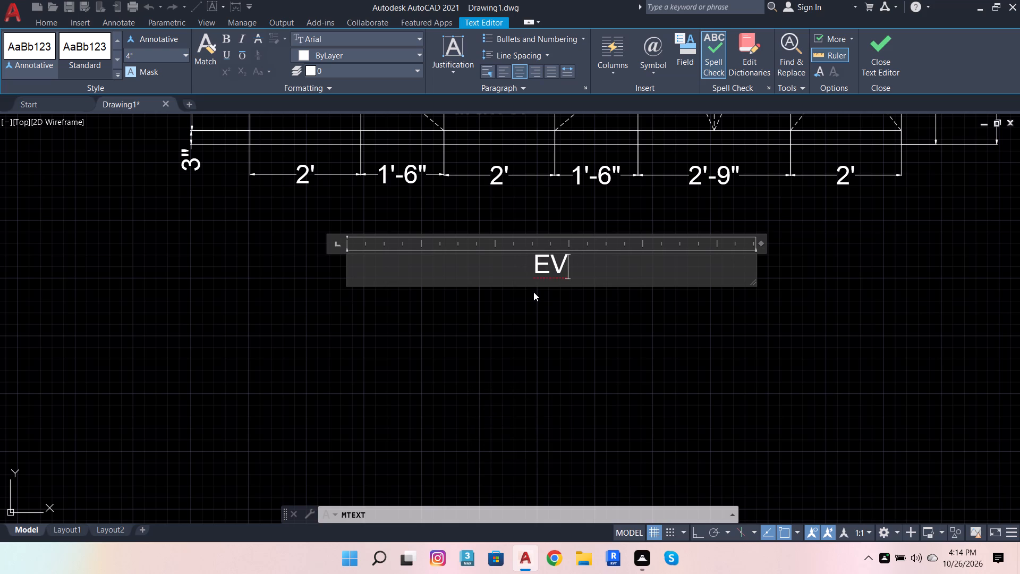
key(BackSpace)
text(LEVATION)
key(minus)
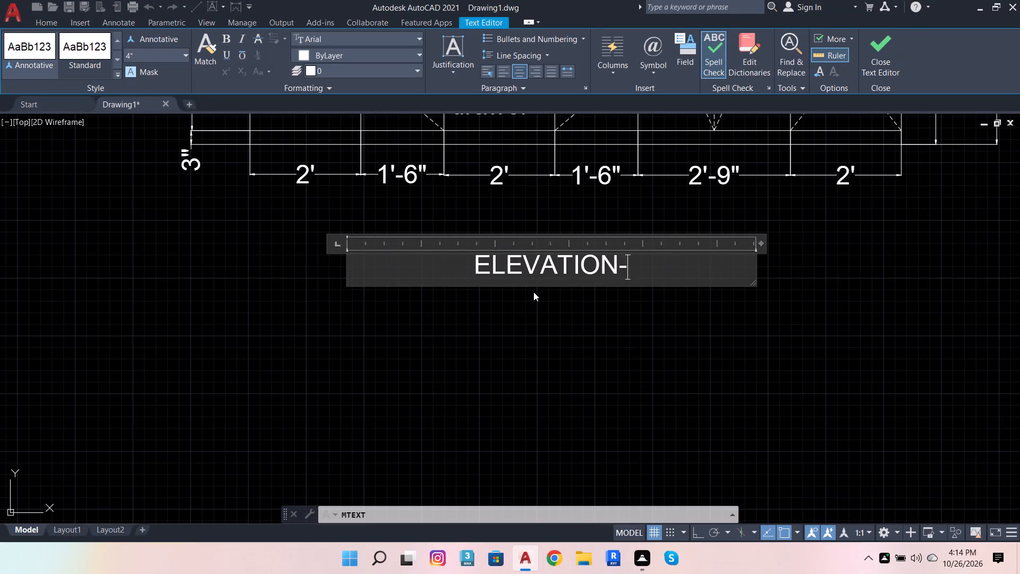
key(a)
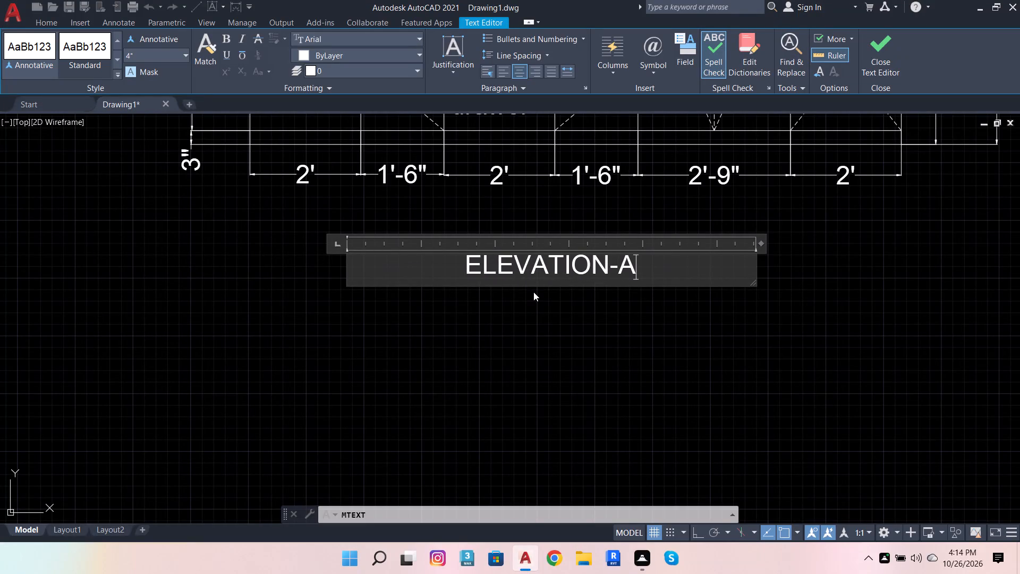
scroll(553, 343, down, 3)
click(562, 354)
Start saving the drawing and choose the work folder inside "fuji interior" on New Volume (D:) as the location.
scroll(445, 344, down, 3)
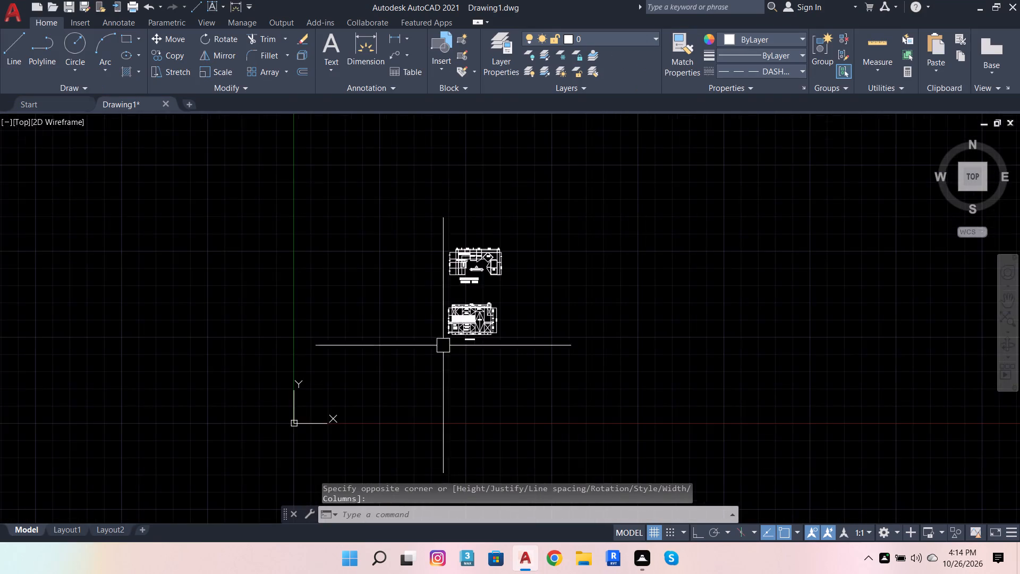
scroll(494, 272, up, 3)
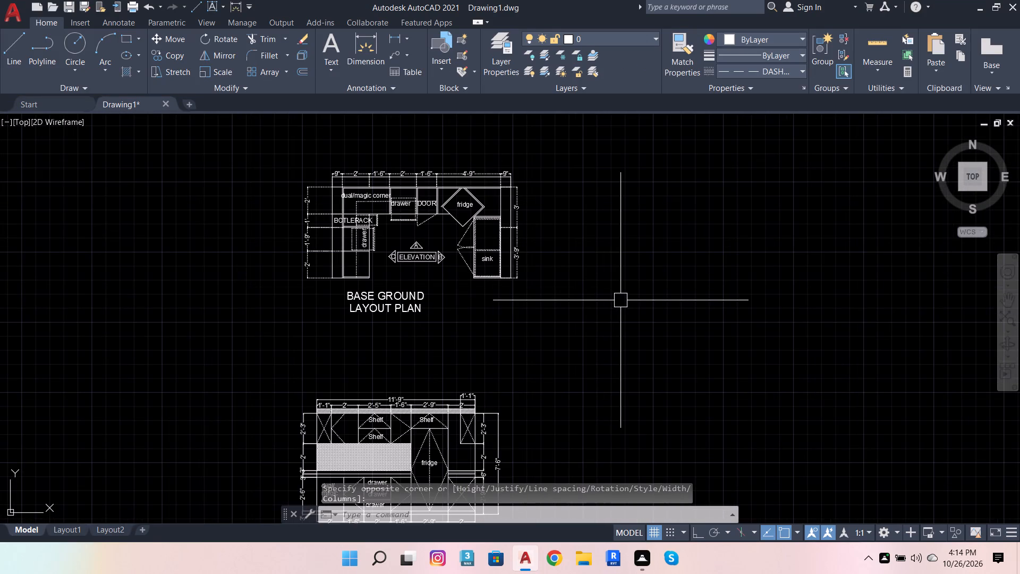
key(ctrl+s)
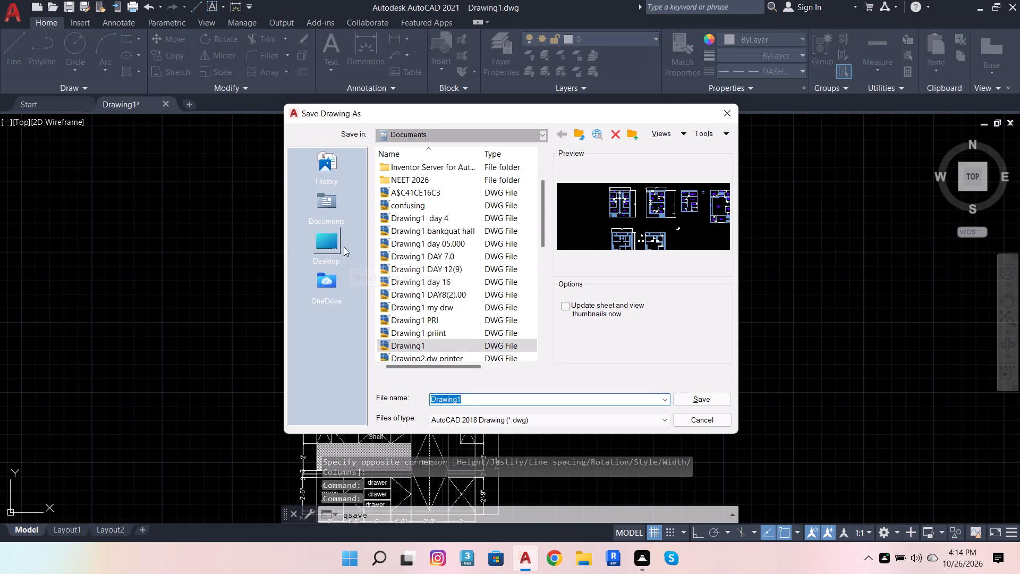
double_click(338, 247)
double_click(460, 180)
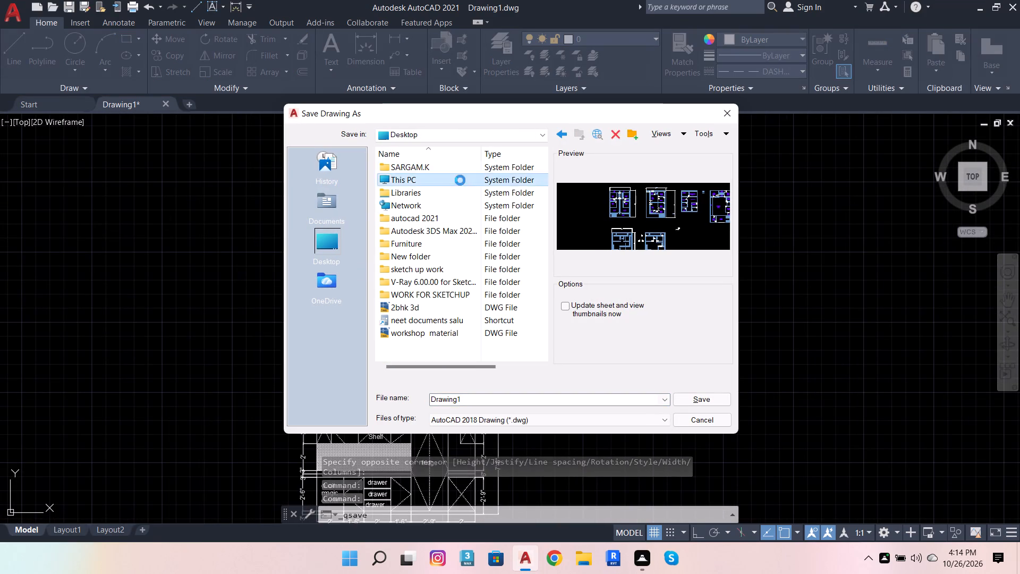
double_click(448, 283)
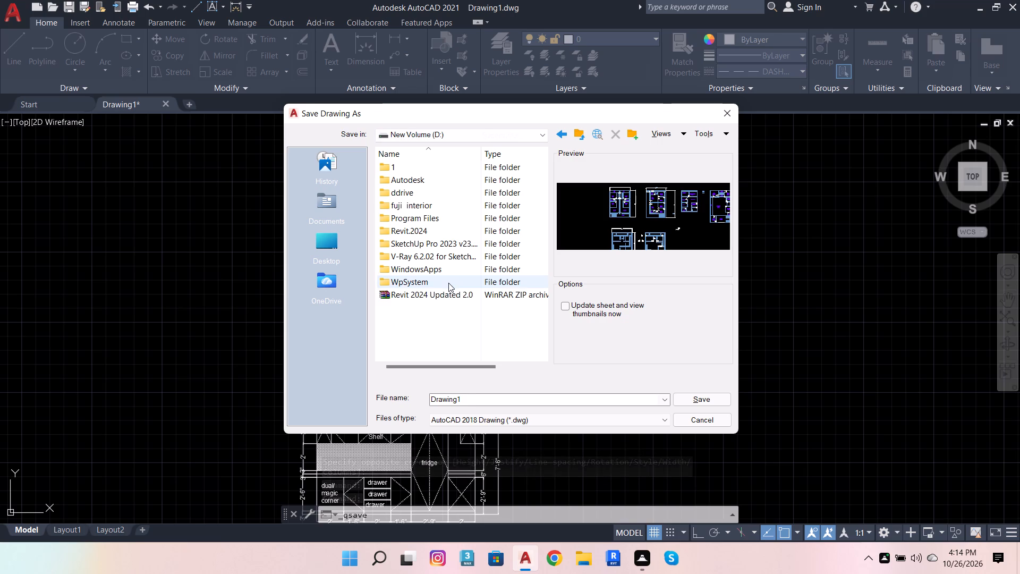
double_click(426, 208)
double_click(481, 191)
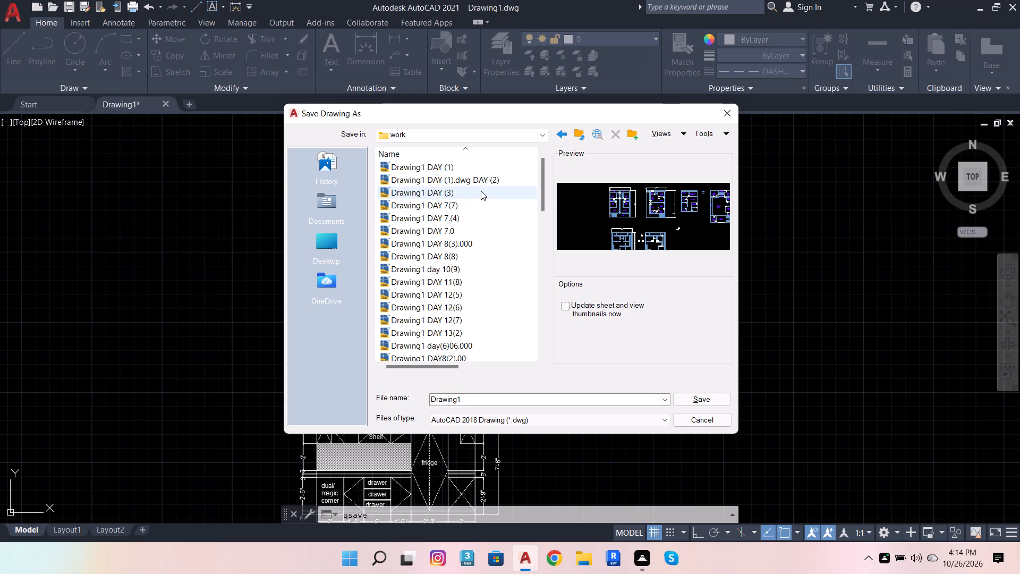
scroll(496, 264, down, 5)
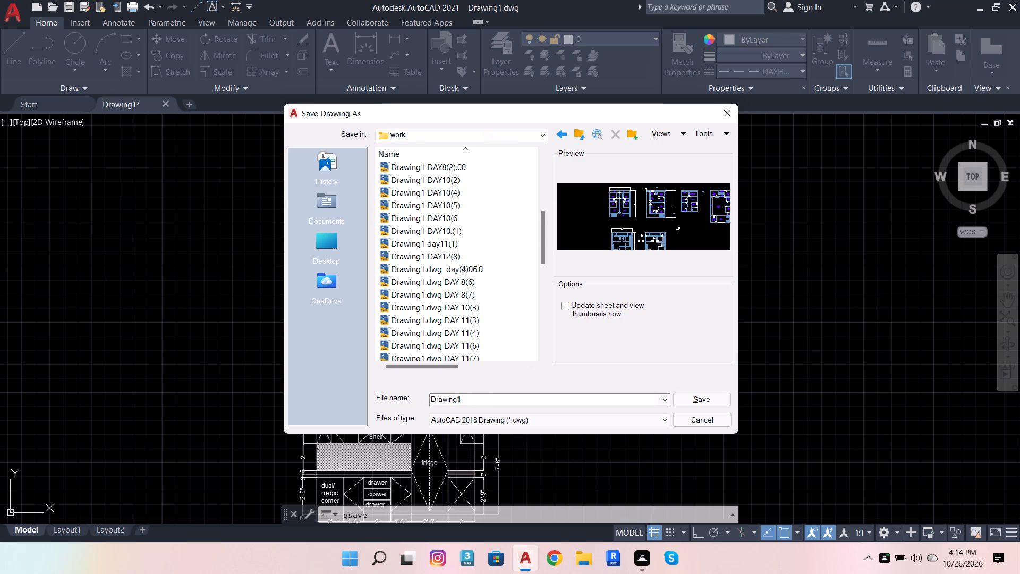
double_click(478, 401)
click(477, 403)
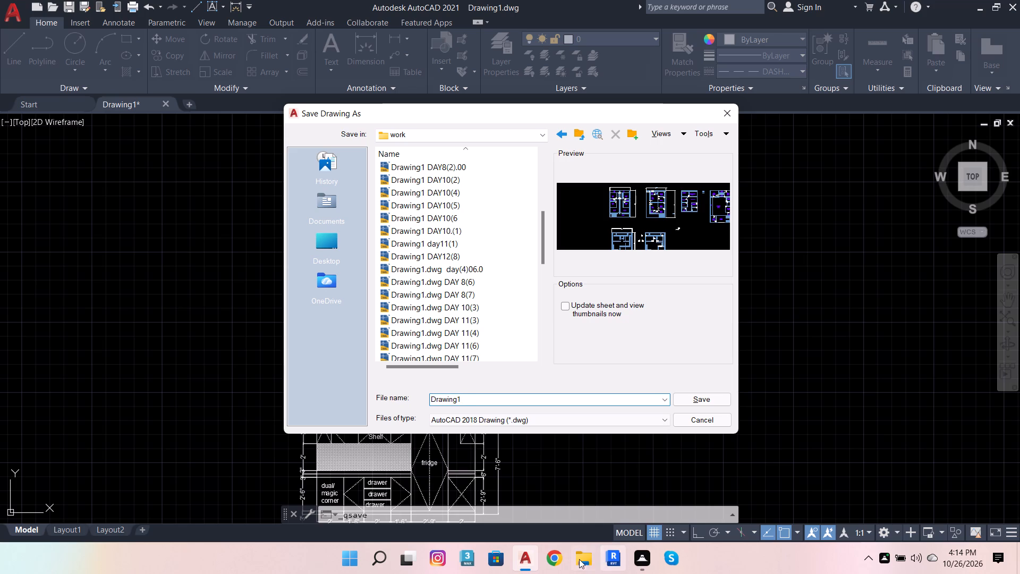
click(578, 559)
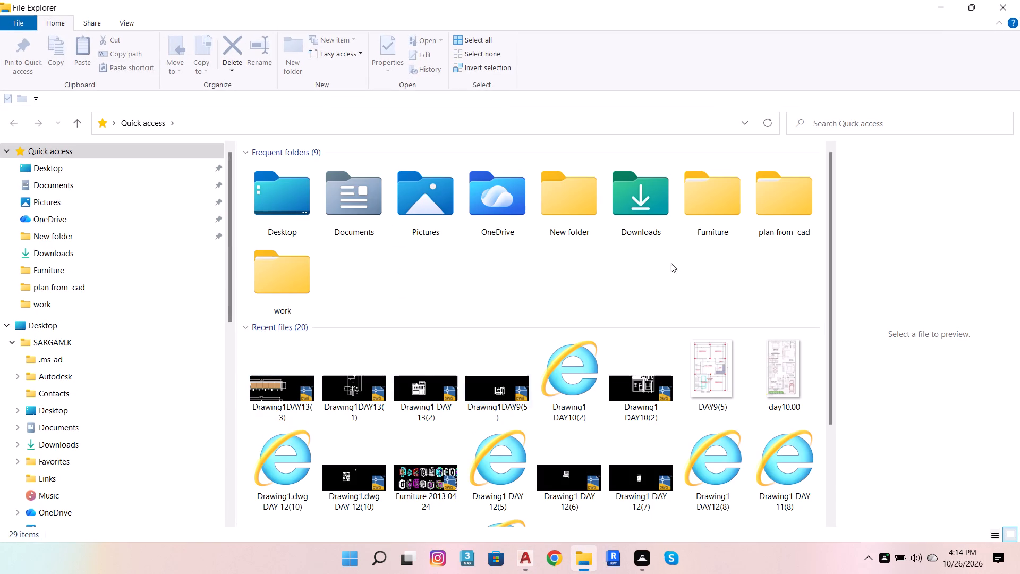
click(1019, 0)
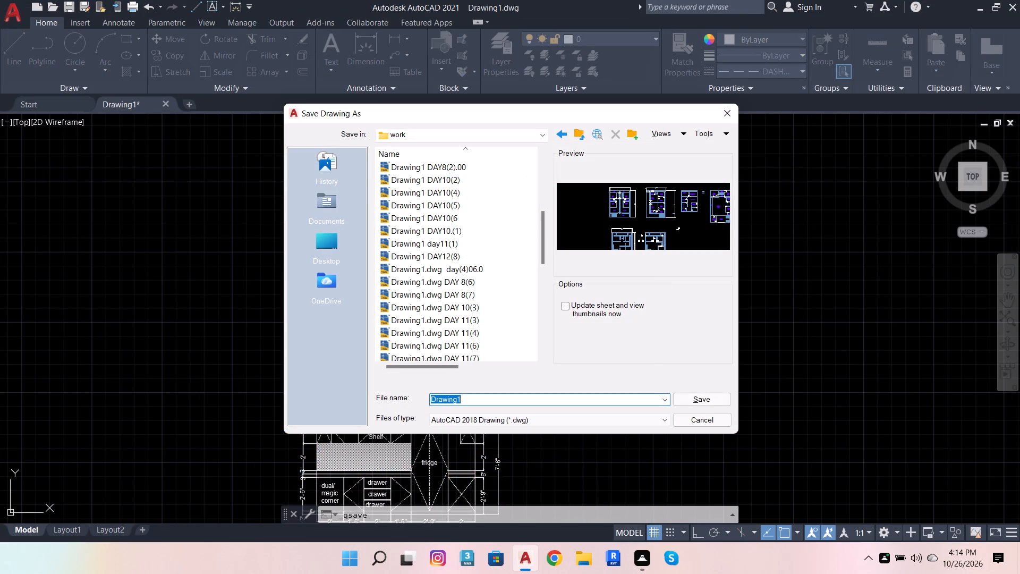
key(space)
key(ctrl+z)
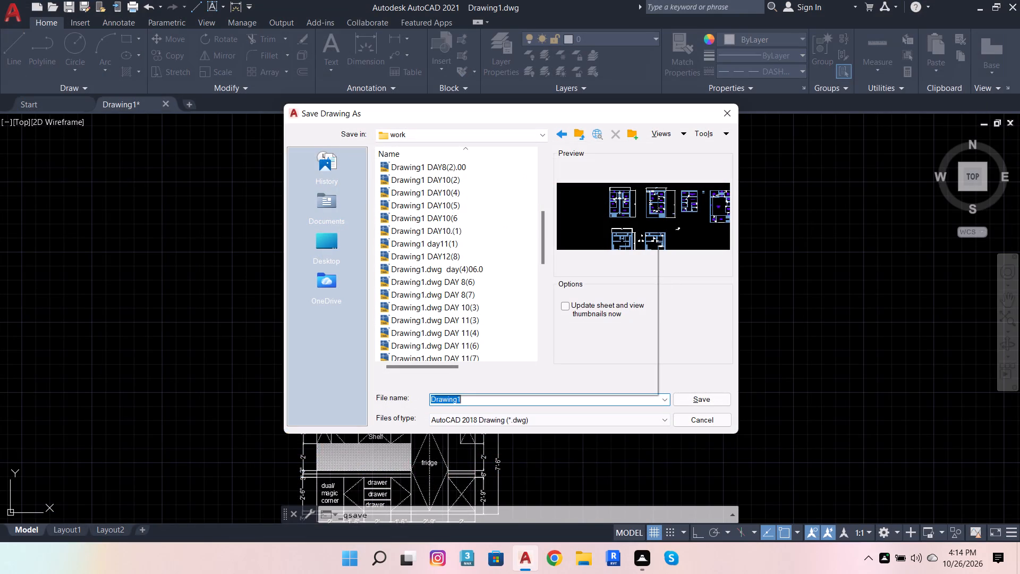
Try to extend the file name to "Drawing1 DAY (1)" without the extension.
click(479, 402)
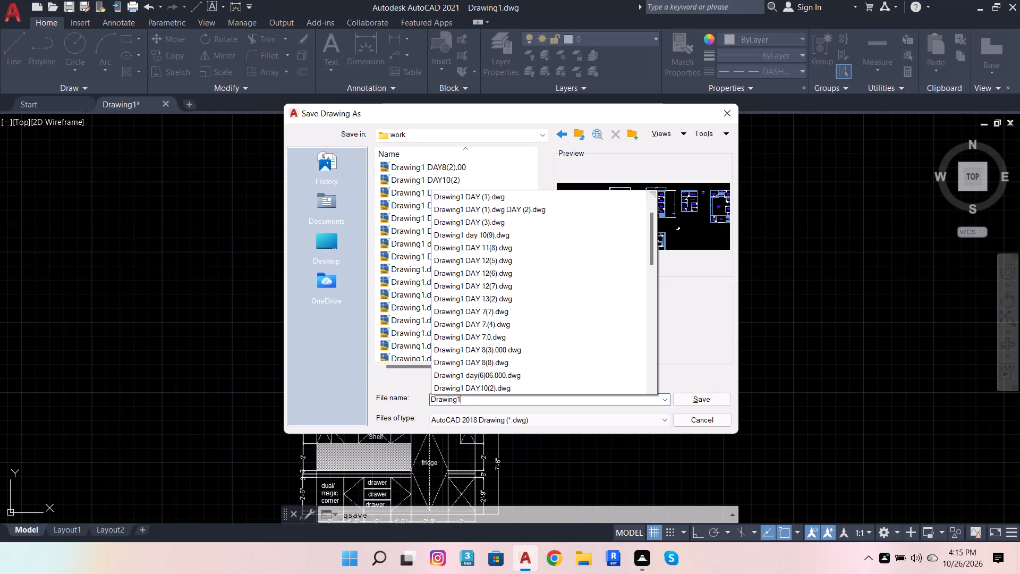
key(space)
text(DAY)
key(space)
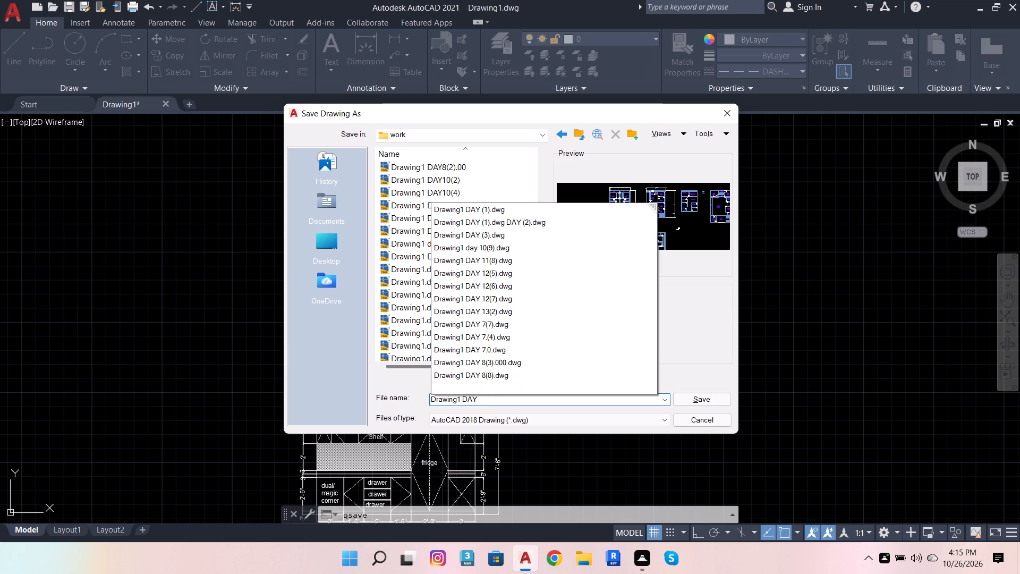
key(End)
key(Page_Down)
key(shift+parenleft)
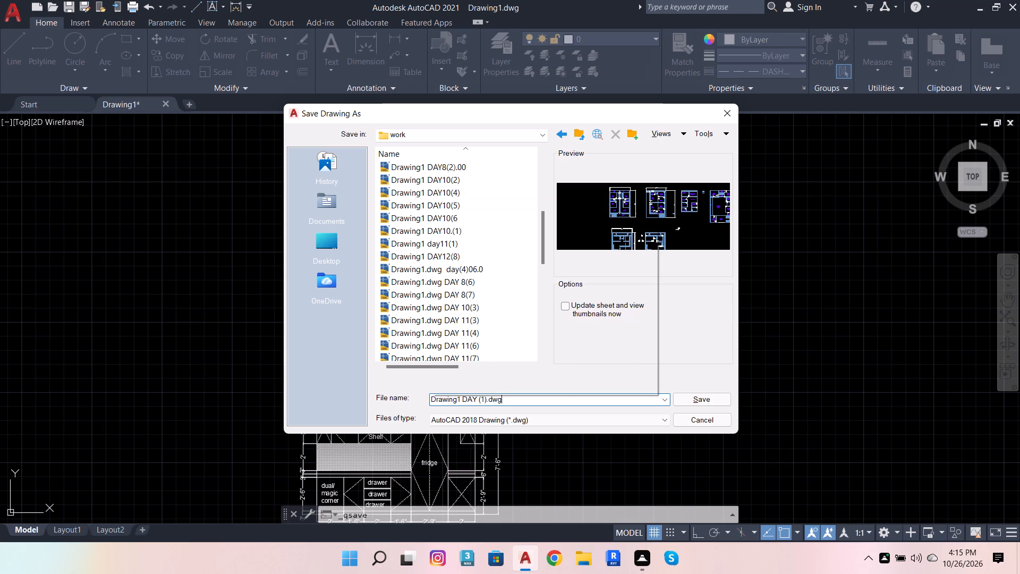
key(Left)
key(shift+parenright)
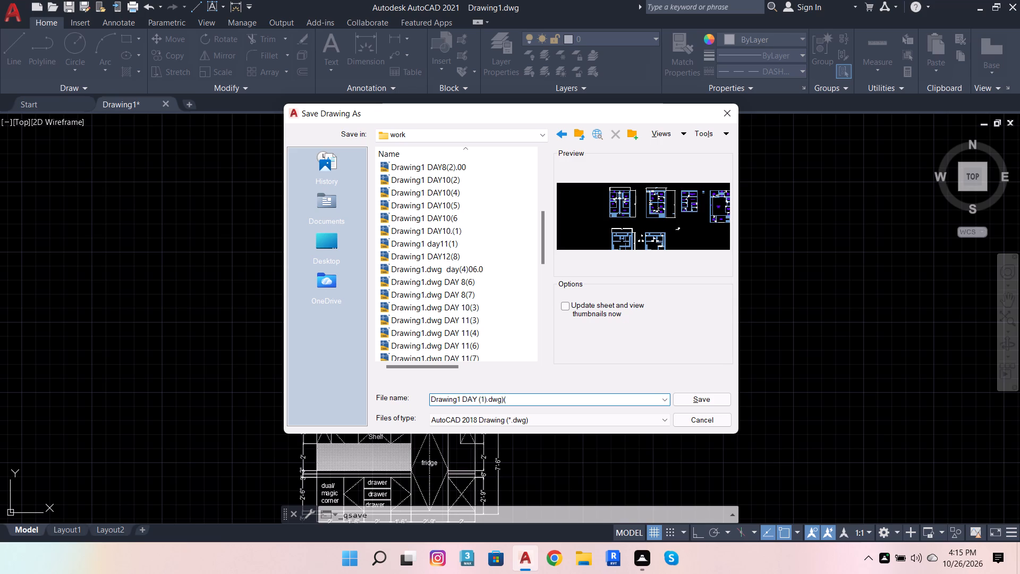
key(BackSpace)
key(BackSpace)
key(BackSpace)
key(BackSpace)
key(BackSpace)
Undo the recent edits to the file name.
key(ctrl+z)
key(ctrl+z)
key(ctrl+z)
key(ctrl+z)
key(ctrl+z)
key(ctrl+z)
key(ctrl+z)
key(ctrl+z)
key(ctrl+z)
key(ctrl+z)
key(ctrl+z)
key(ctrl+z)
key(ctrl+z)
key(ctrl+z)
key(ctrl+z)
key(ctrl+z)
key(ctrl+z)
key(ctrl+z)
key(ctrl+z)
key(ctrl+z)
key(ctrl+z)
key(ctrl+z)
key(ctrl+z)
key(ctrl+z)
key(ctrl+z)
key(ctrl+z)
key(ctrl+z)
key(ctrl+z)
Reuse the recent file name Drawing1DAY13(3), change its number to 4, and save the drawing as Drawing1DAY13(4).dwg in the work folder.
scroll(517, 397, up, 2)
click(576, 404)
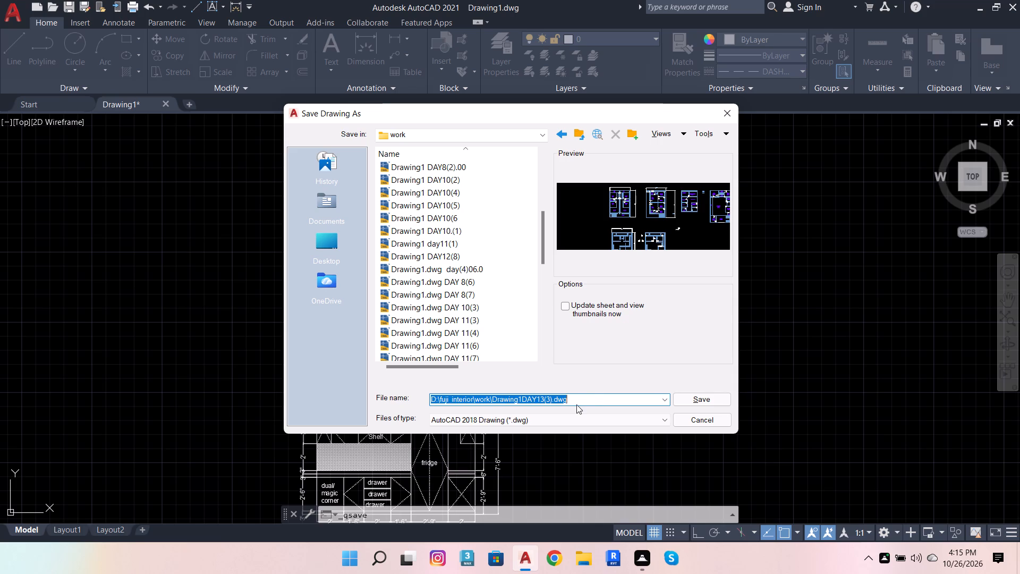
scroll(521, 410, up, 3)
click(550, 401)
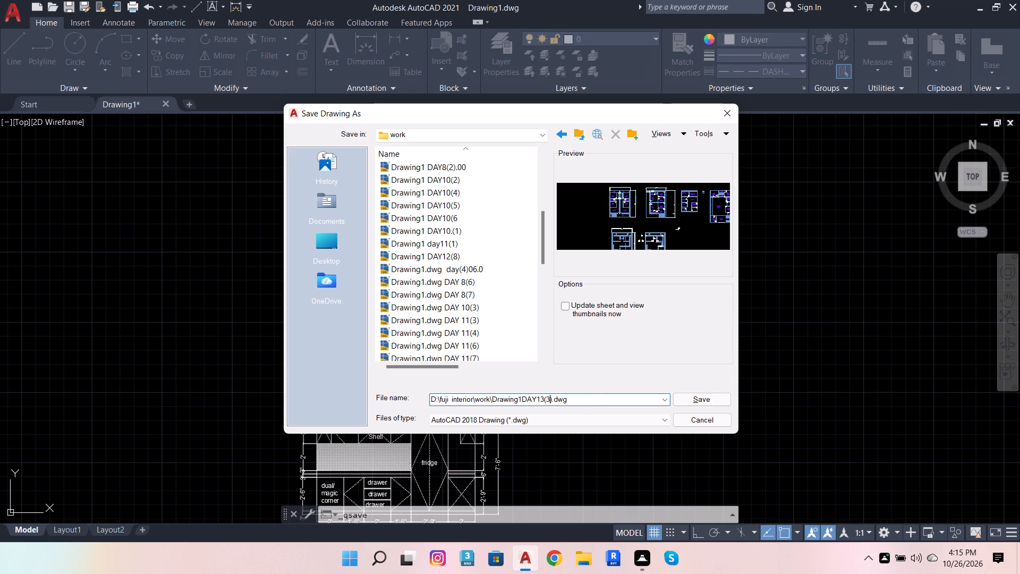
key(BackSpace)
key(Left)
key(Right)
key(Left)
scroll(552, 397, up, 4)
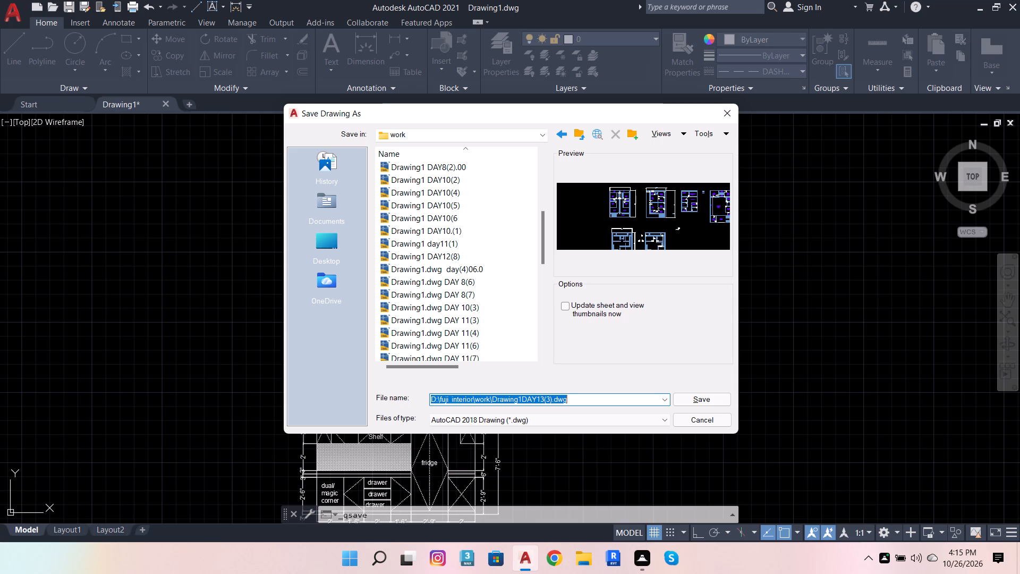
click(549, 399)
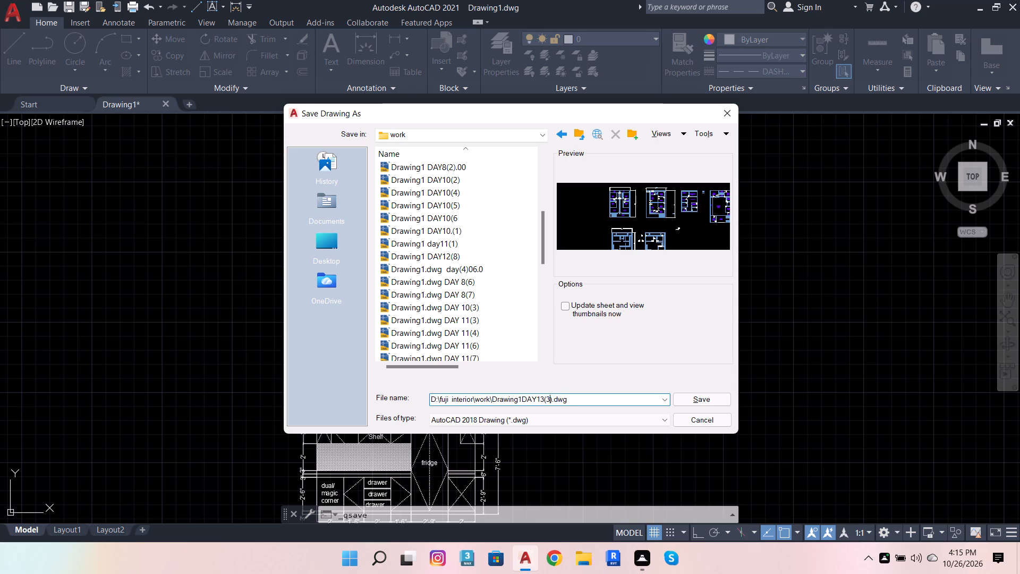
key(BackSpace)
key(Left)
key(Left)
key(Left)
key(Right)
key(Right)
key(Right)
key(Left)
key(Right)
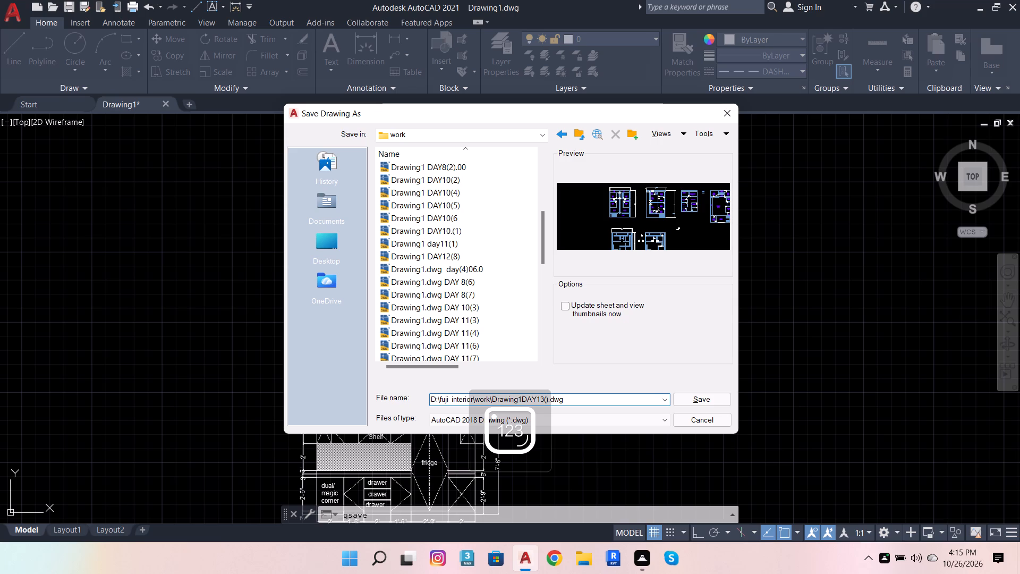
key(4)
click(713, 399)
Save the kitchen drawing again under its current name.
scroll(420, 269, down, 2)
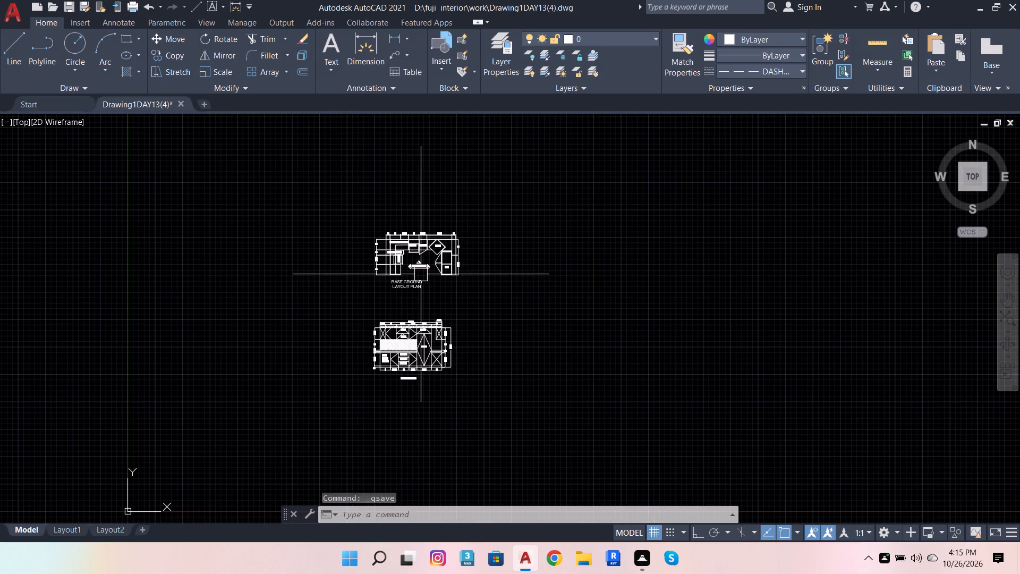
key(ctrl+s)
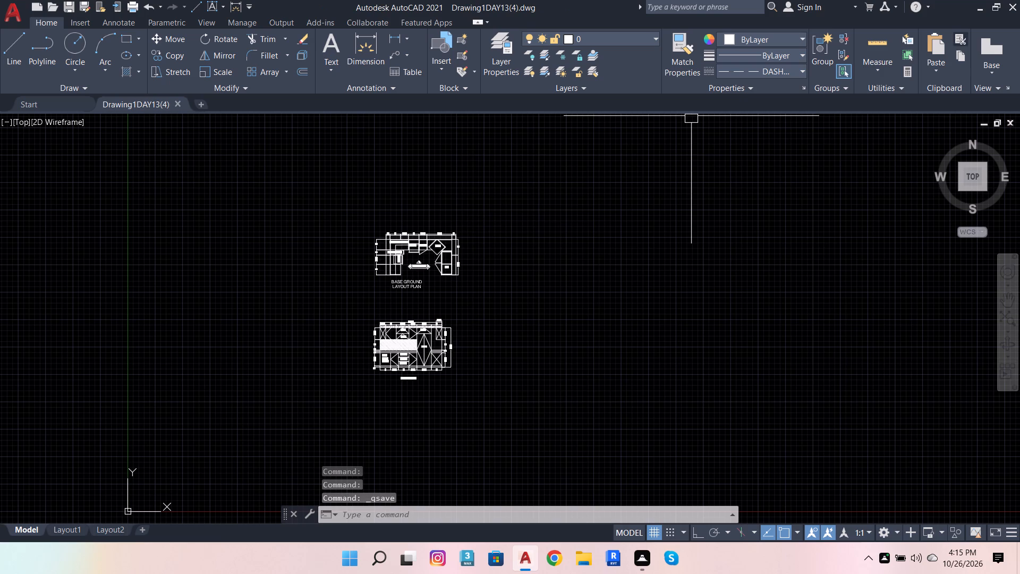
Close AutoCAD.
click(1019, 0)
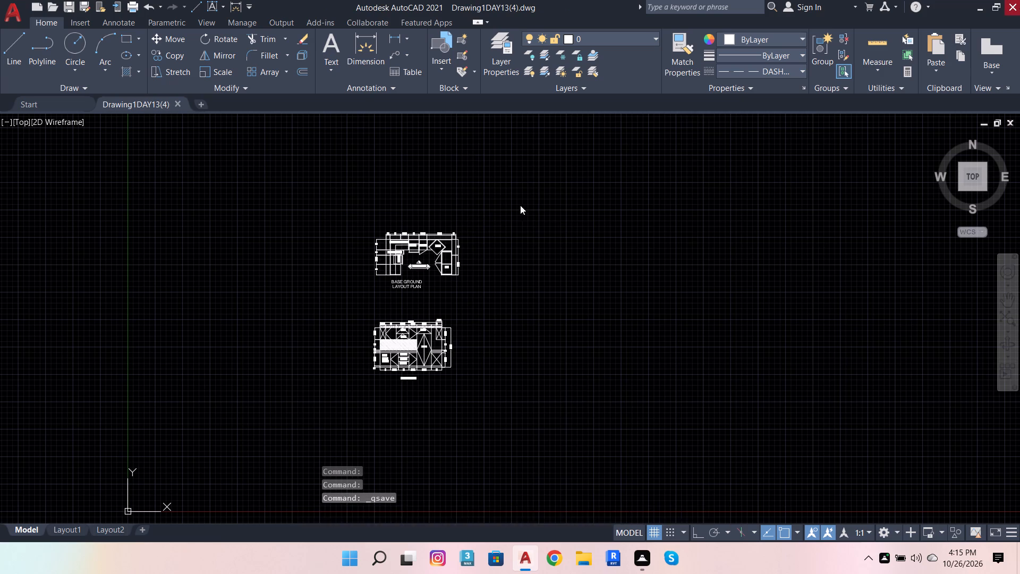
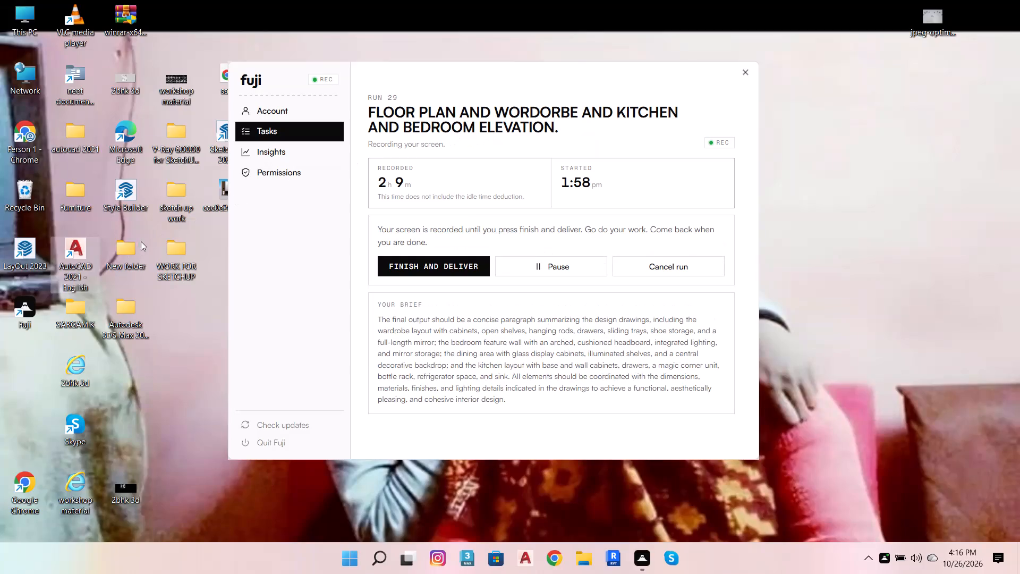
Launch AutoCAD 2021 from the desktop and start a new blank drawing, ready for command entry.
click(79, 256)
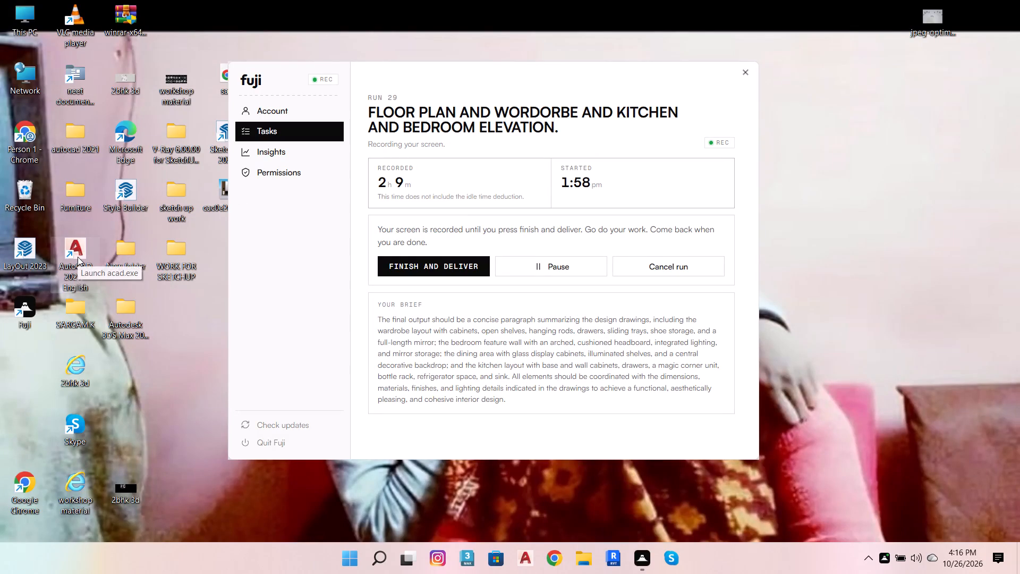
double_click(78, 257)
click(524, 229)
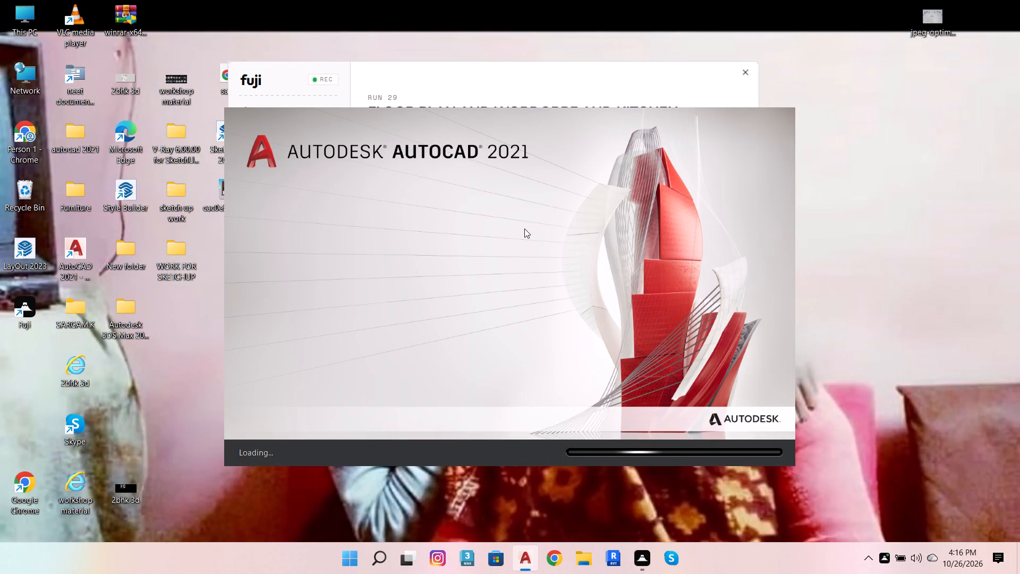
double_click(530, 303)
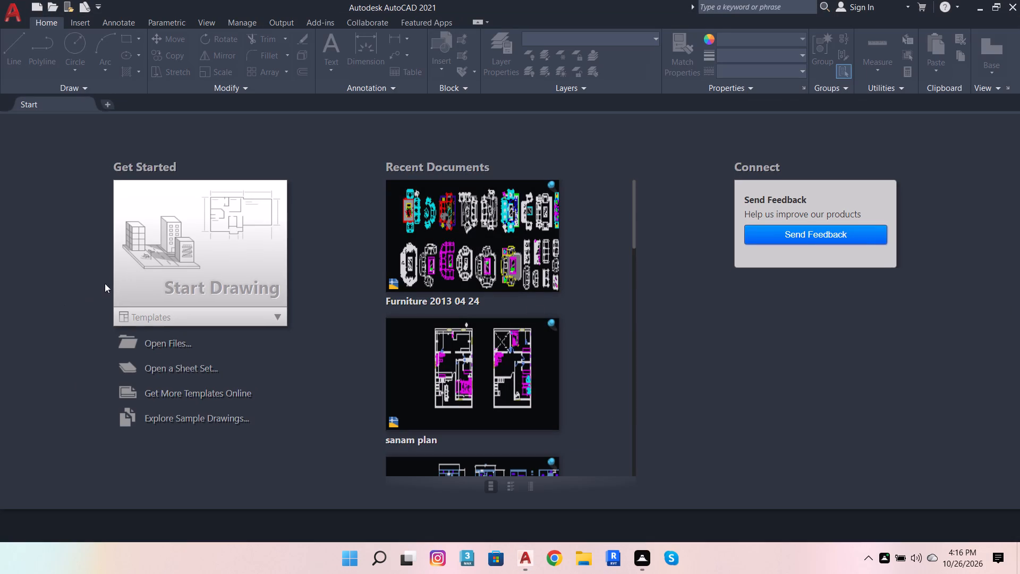
click(162, 252)
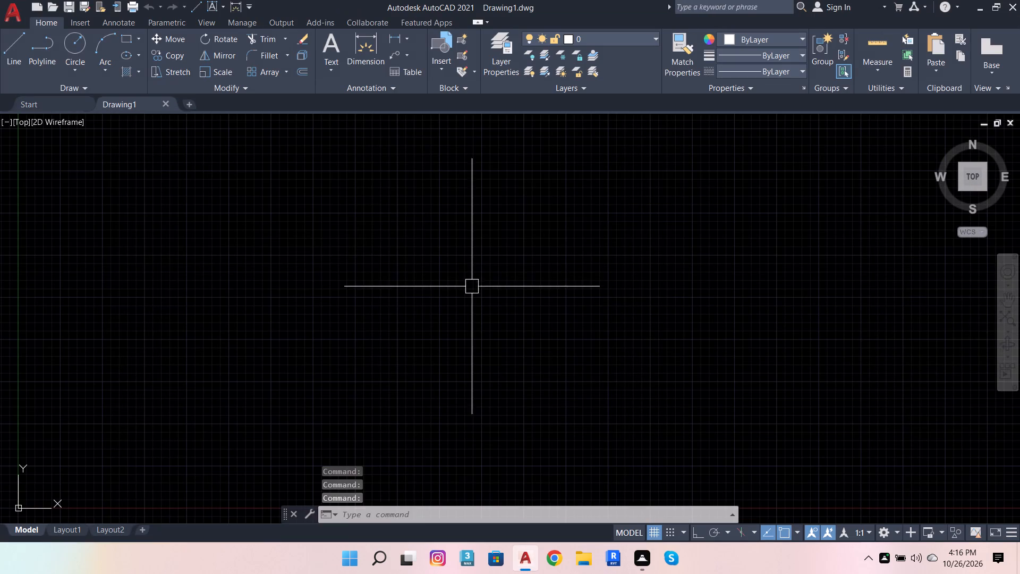
click(362, 509)
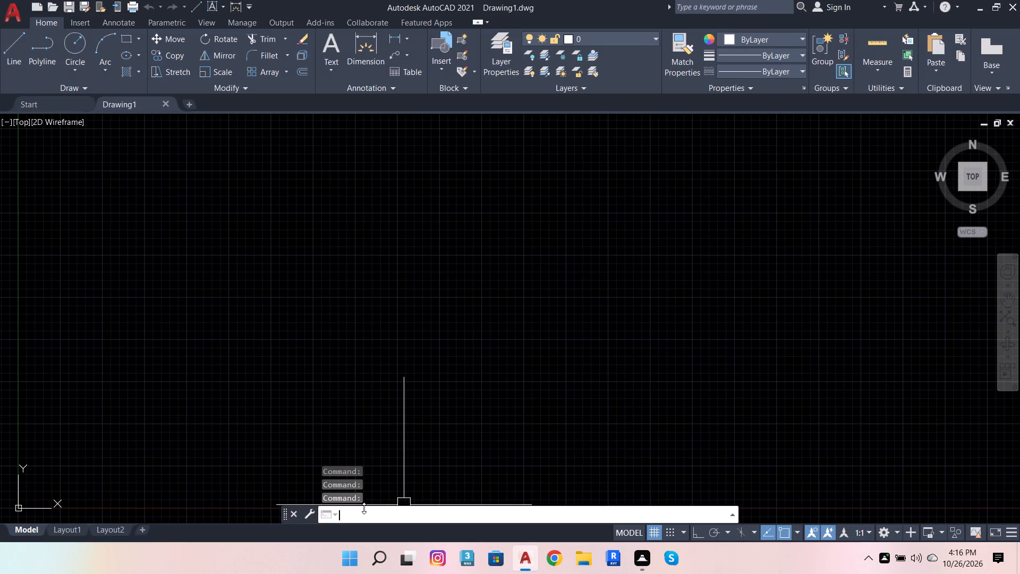
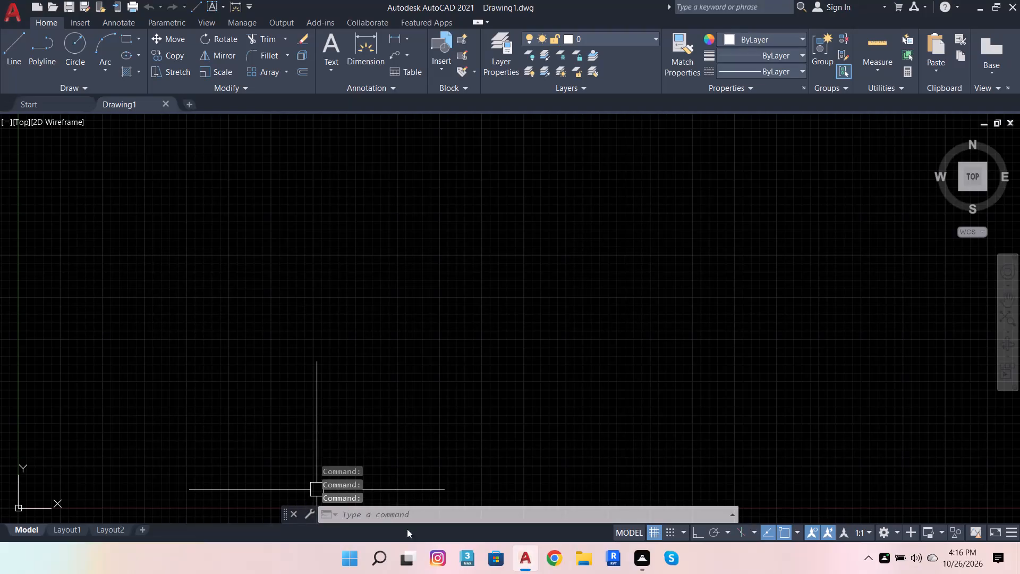
Open the Options dialog, check the Open and Save settings, and accept them.
click(431, 514)
text(OP)
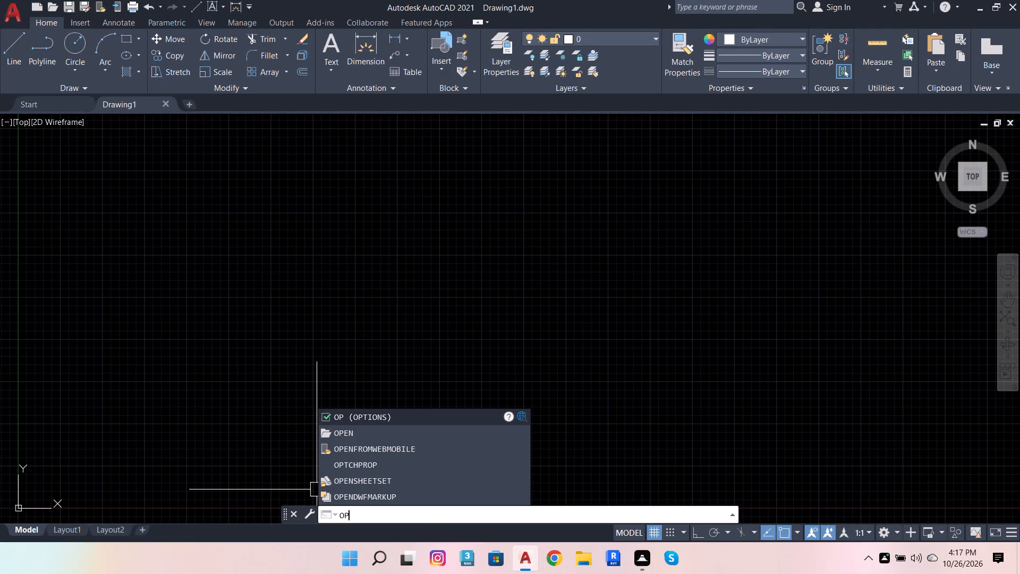
click(438, 412)
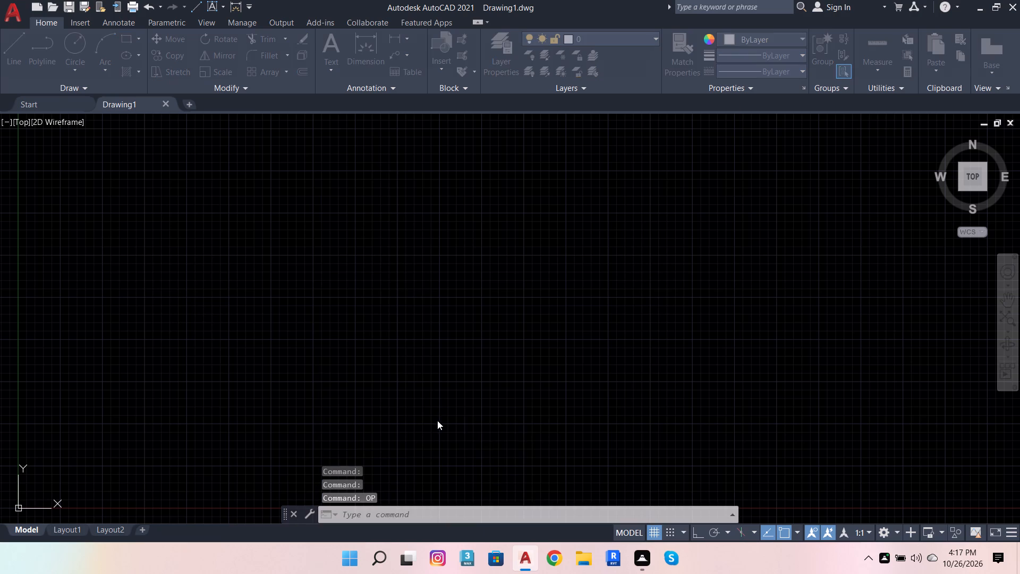
click(650, 442)
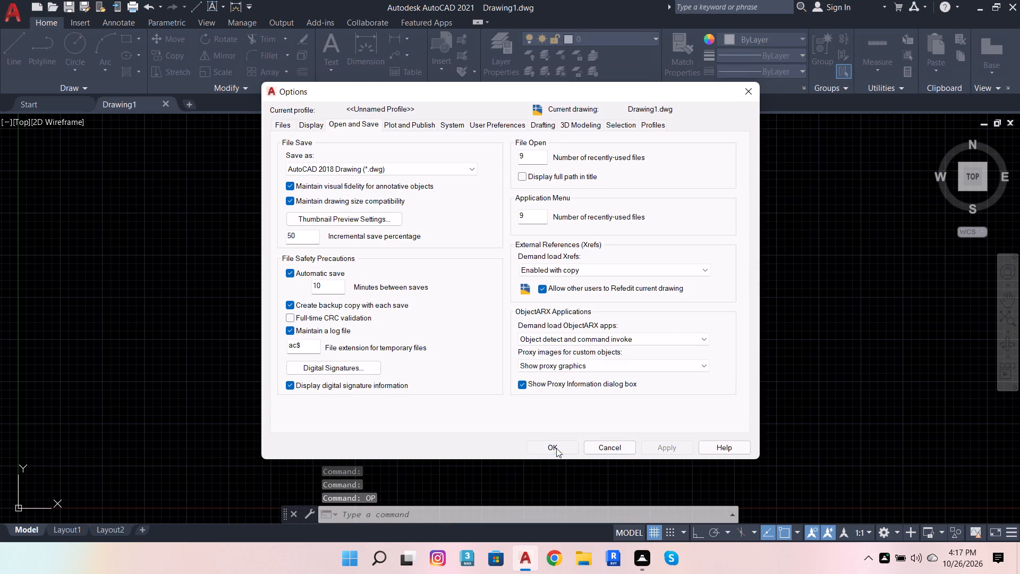
click(556, 448)
Configure the drawing units with Architectural length type and 0'-0" precision.
click(437, 514)
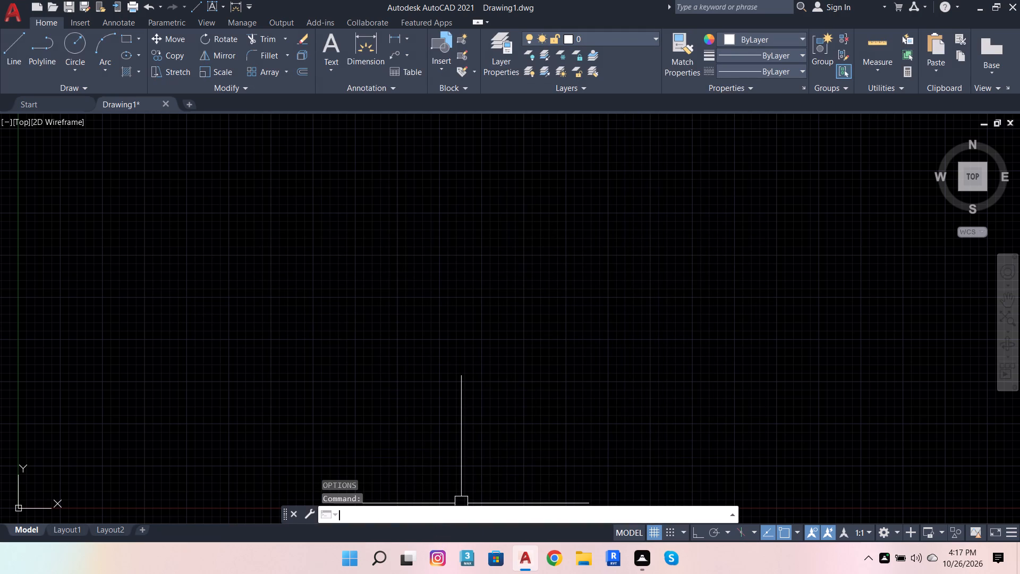
key(u)
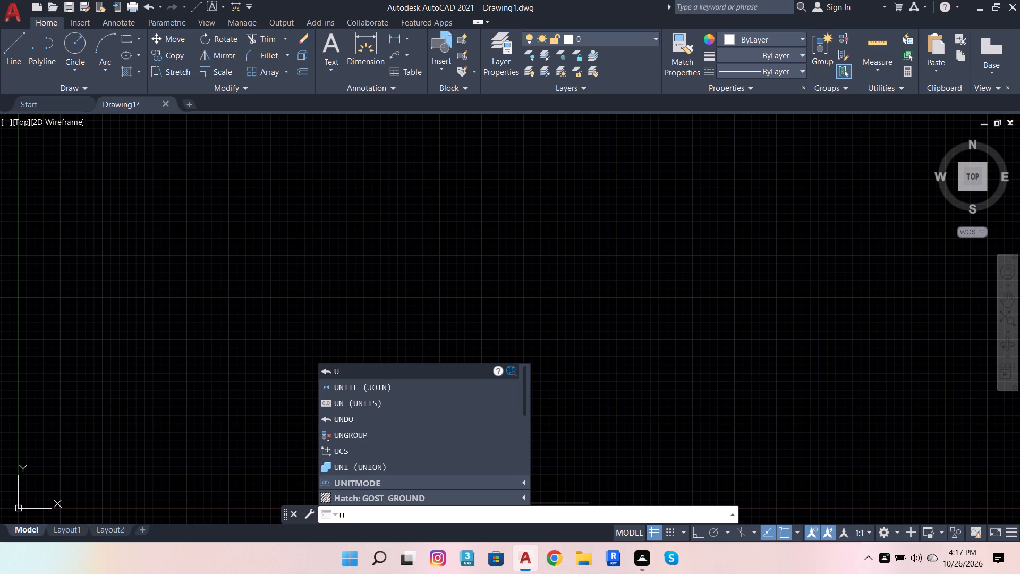
click(403, 404)
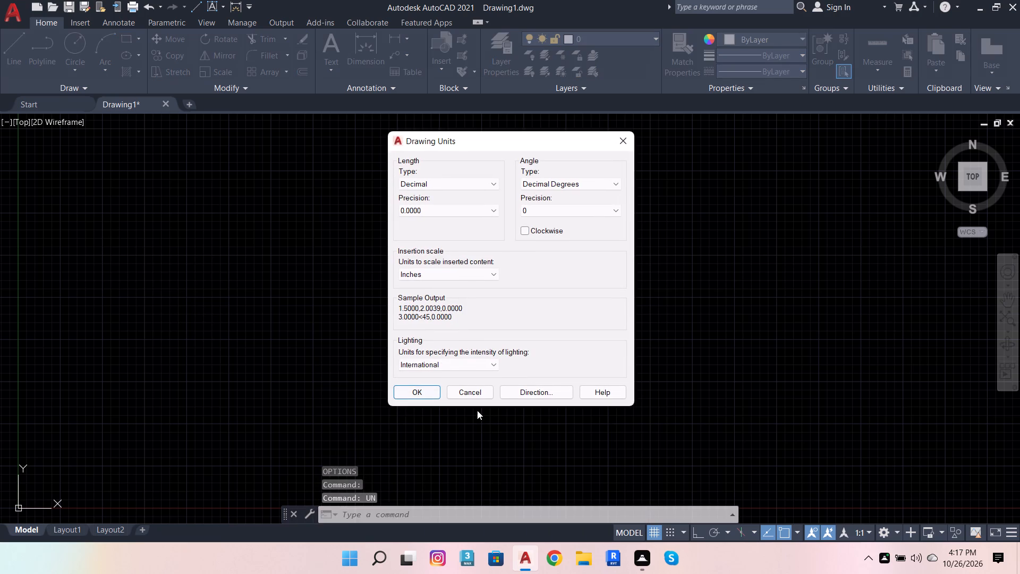
click(407, 395)
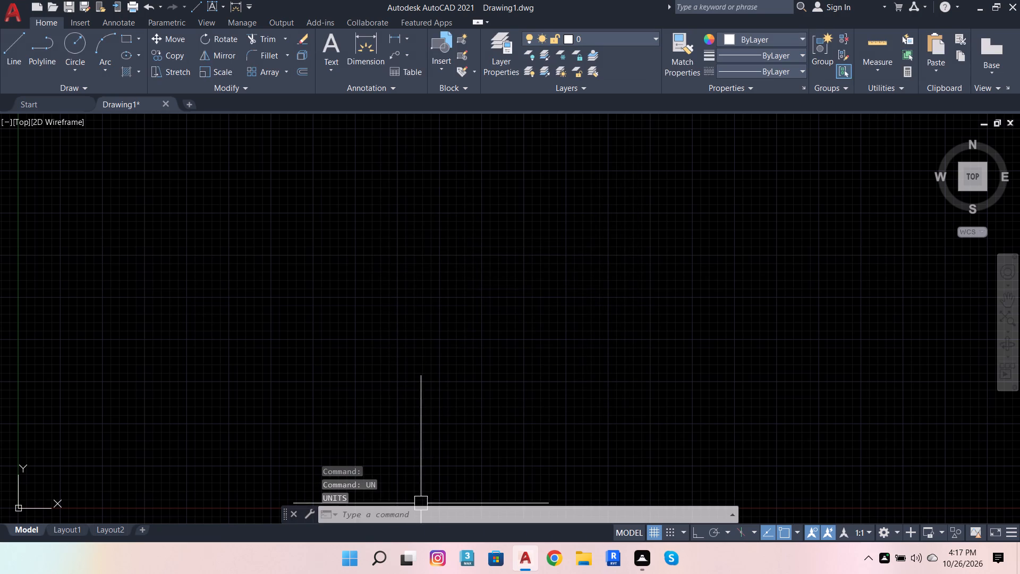
click(421, 513)
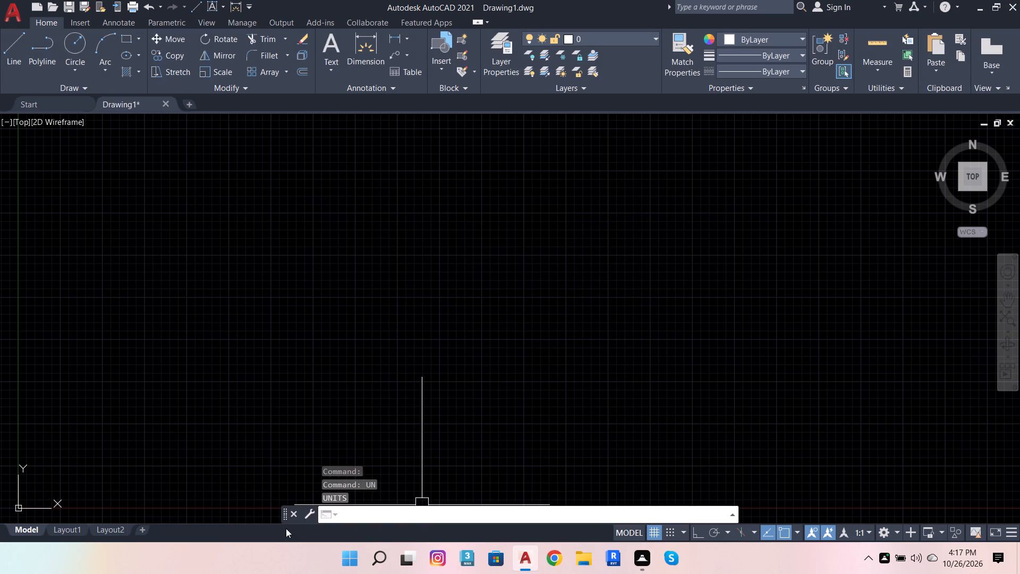
click(331, 514)
click(350, 471)
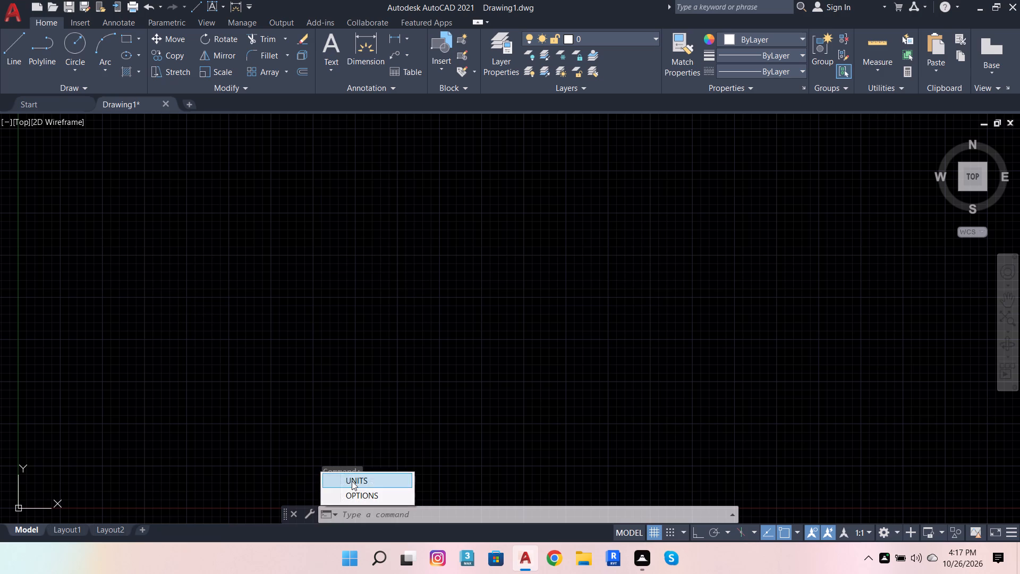
click(352, 481)
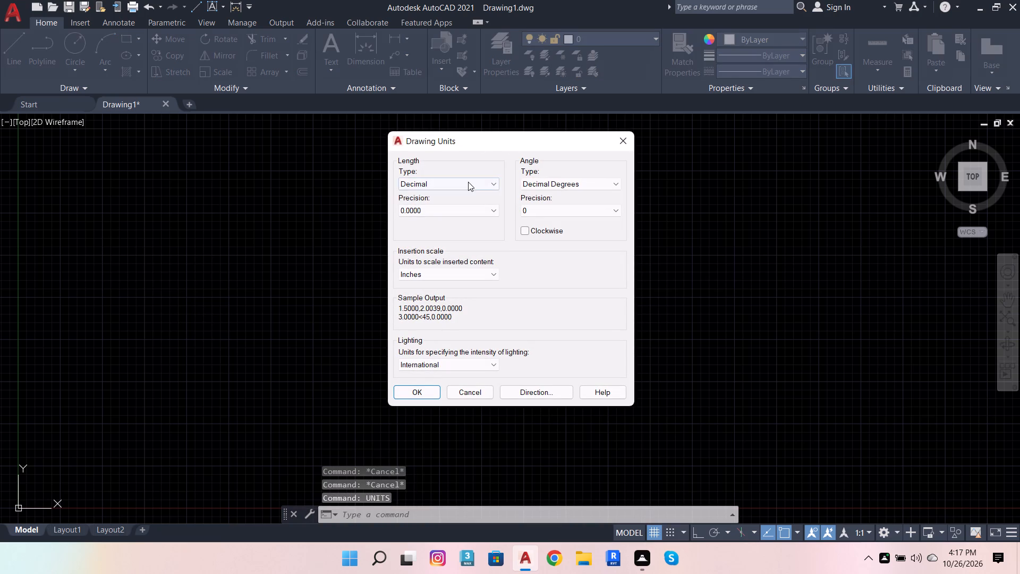
click(468, 182)
click(457, 192)
click(458, 214)
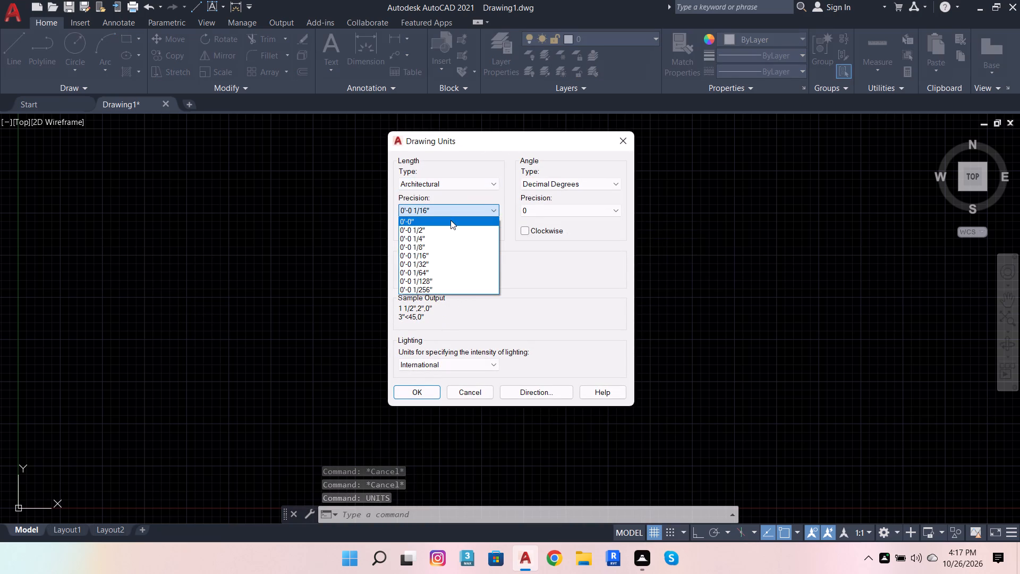
click(450, 220)
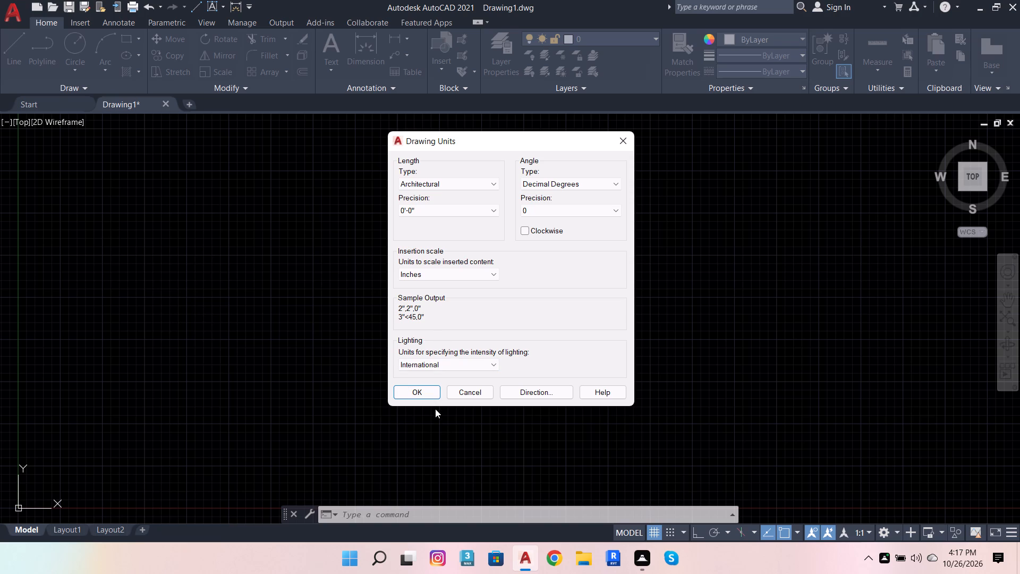
click(422, 394)
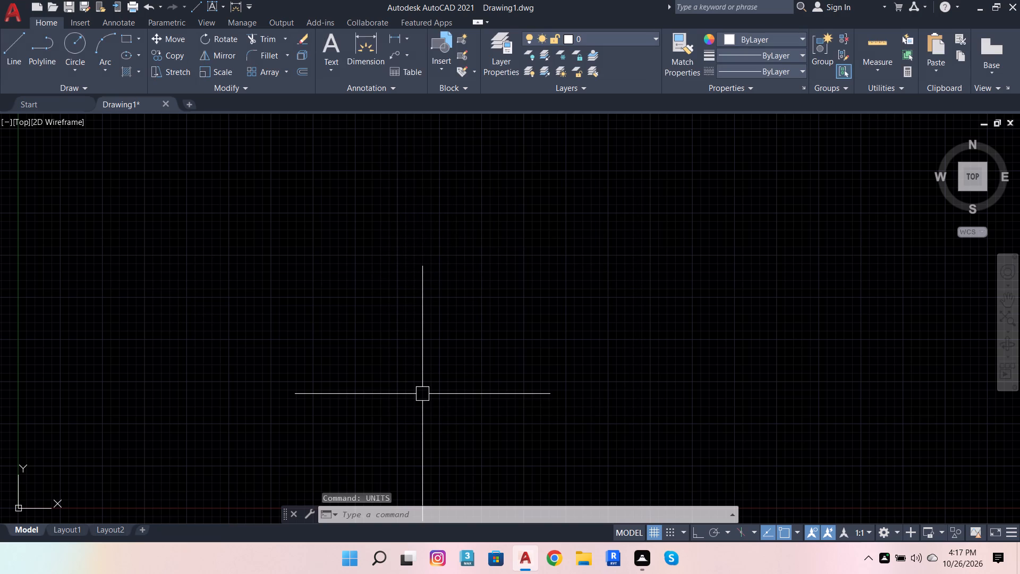
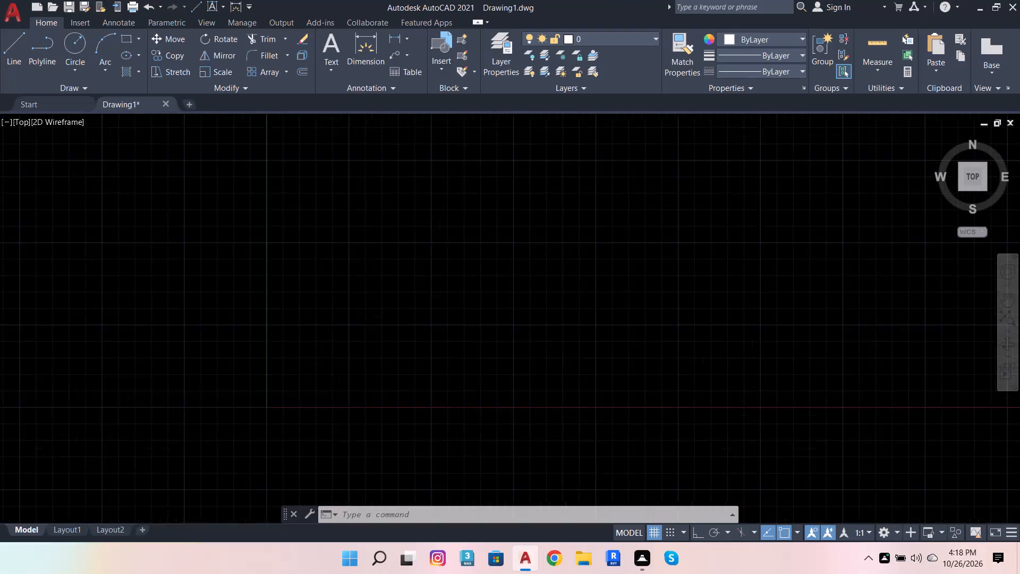
Start resetting the model space limits with the Limits command, accepting 0'-0",0'-0" as the lower left corner.
scroll(419, 381, up, 1)
scroll(387, 349, up, 2)
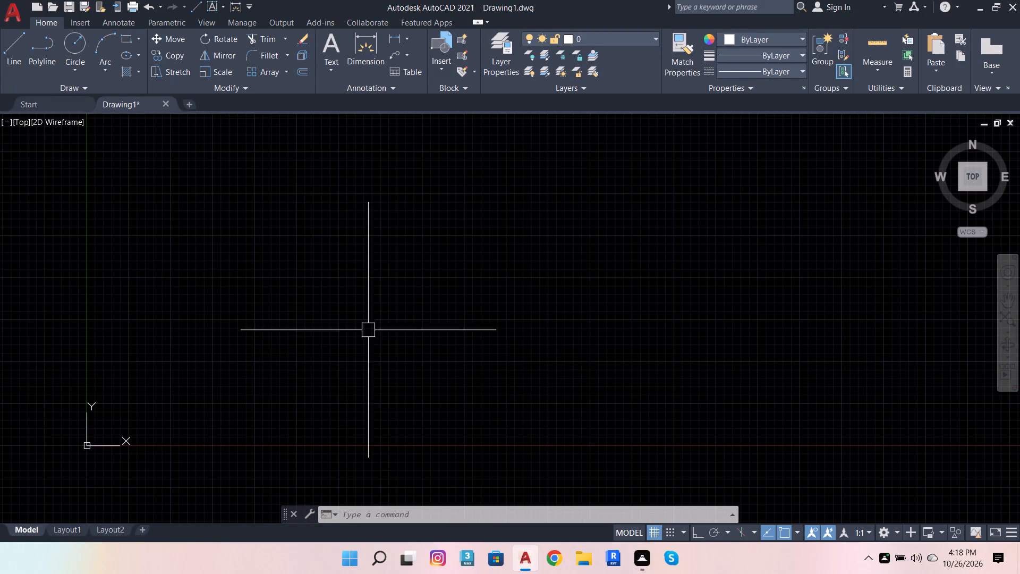
click(397, 509)
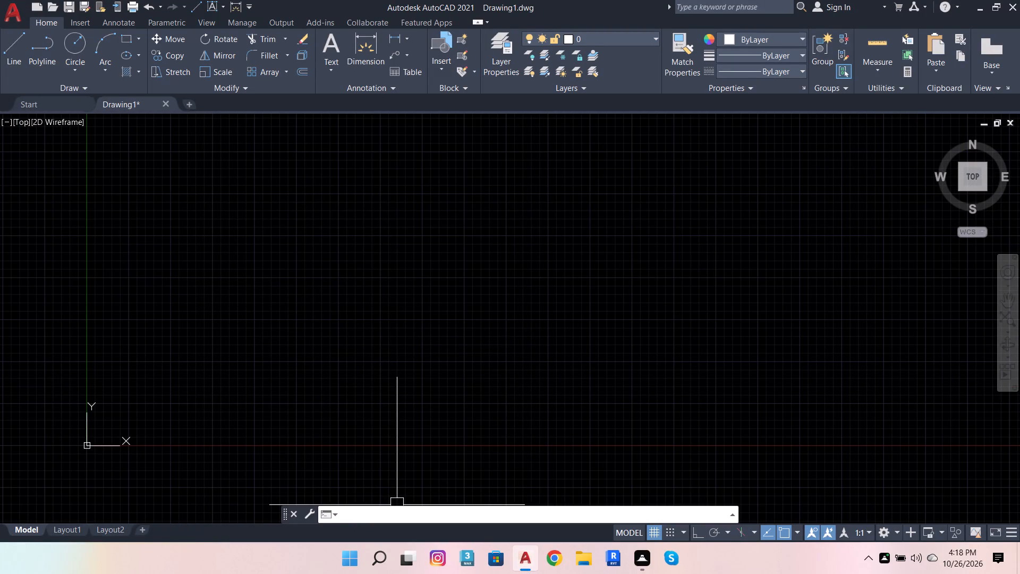
text(LIMI)
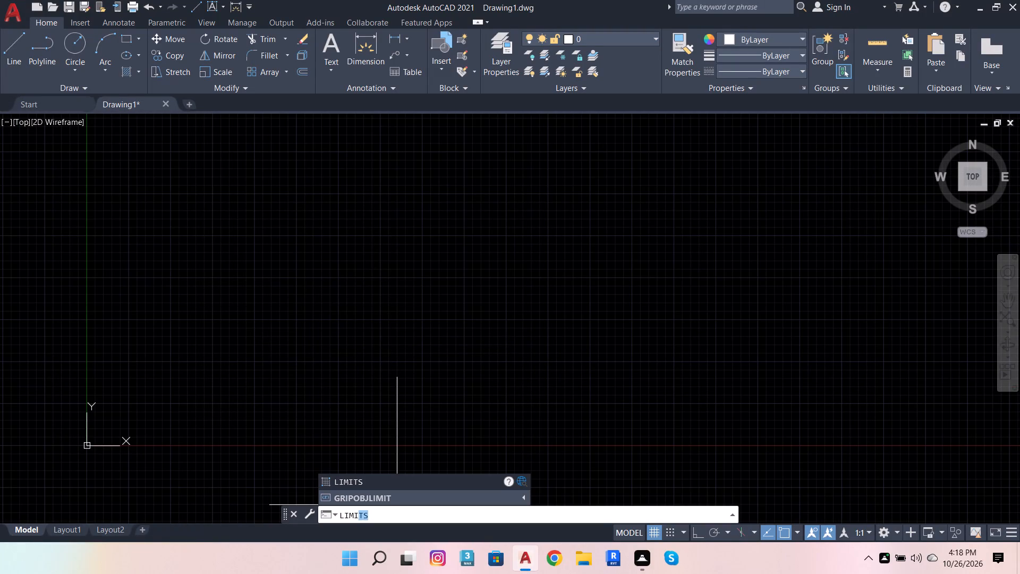
text(TS)
key(Return)
key(Return)
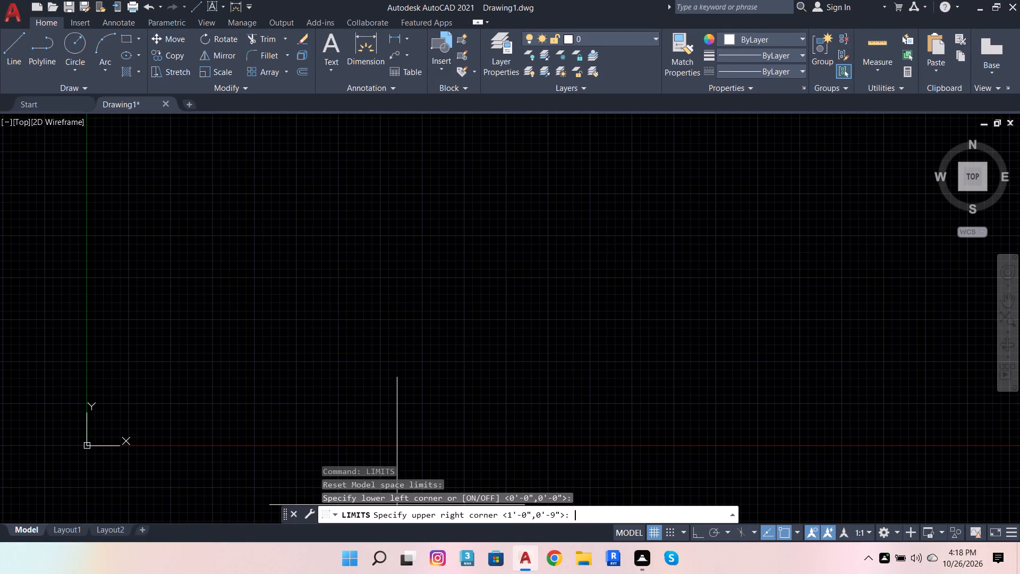
click(598, 513)
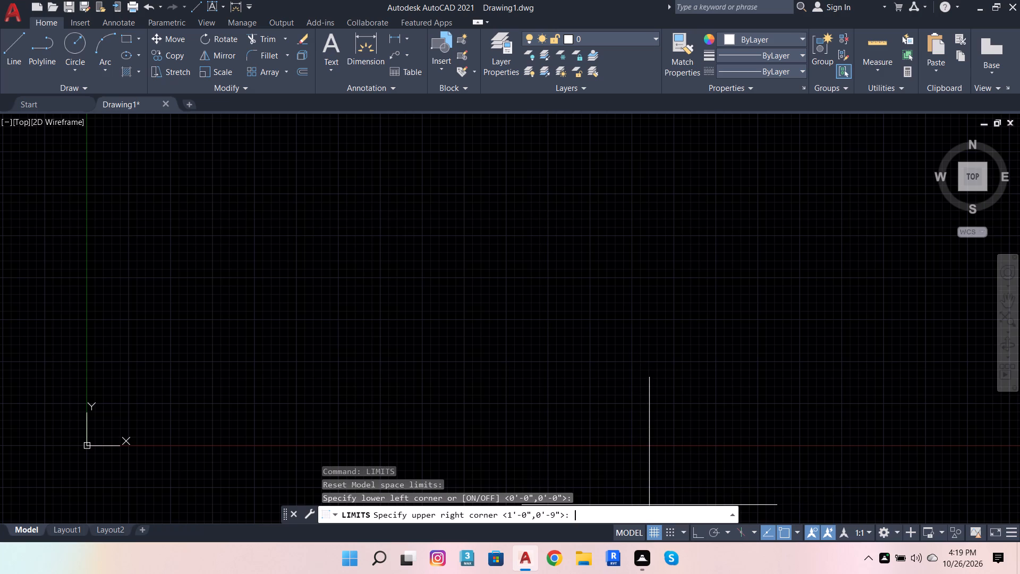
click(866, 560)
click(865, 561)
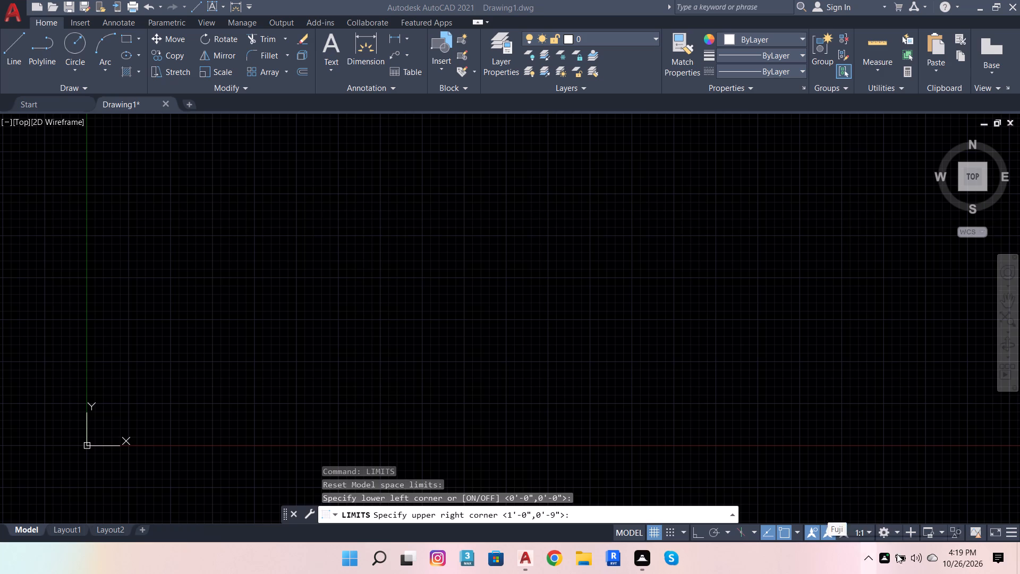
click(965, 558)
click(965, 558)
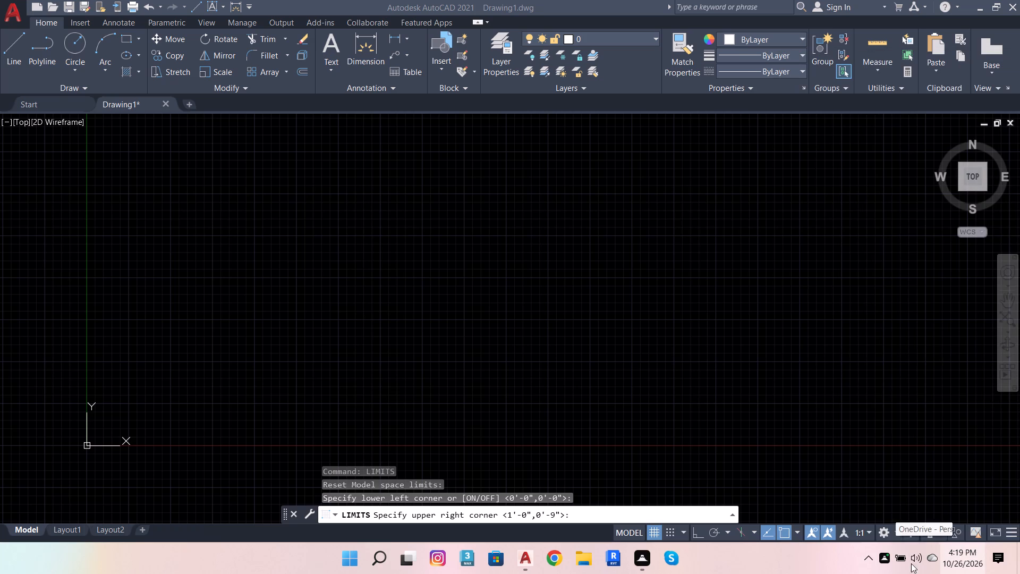
Specify the upper right corner of the model space limits.
click(586, 509)
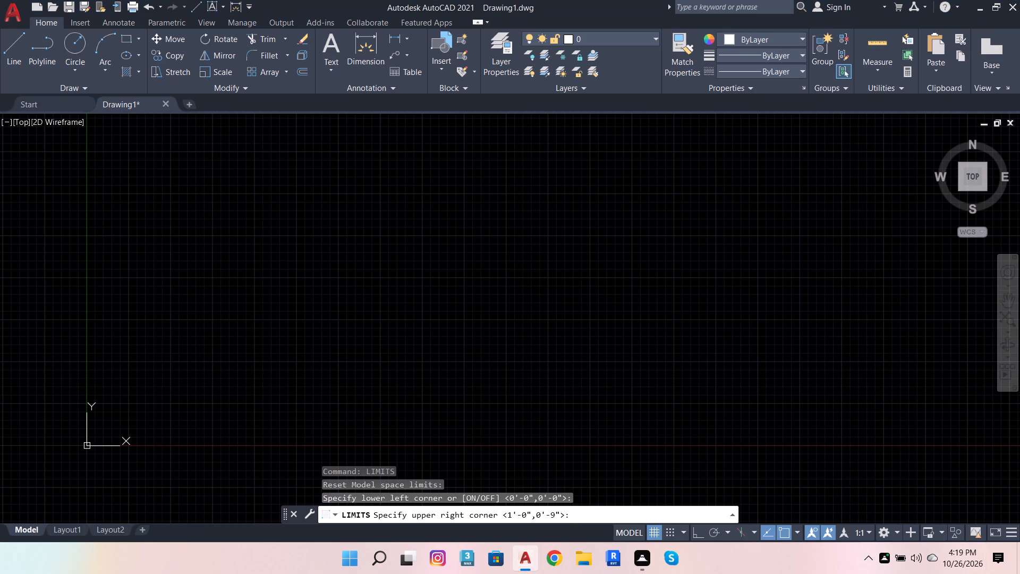
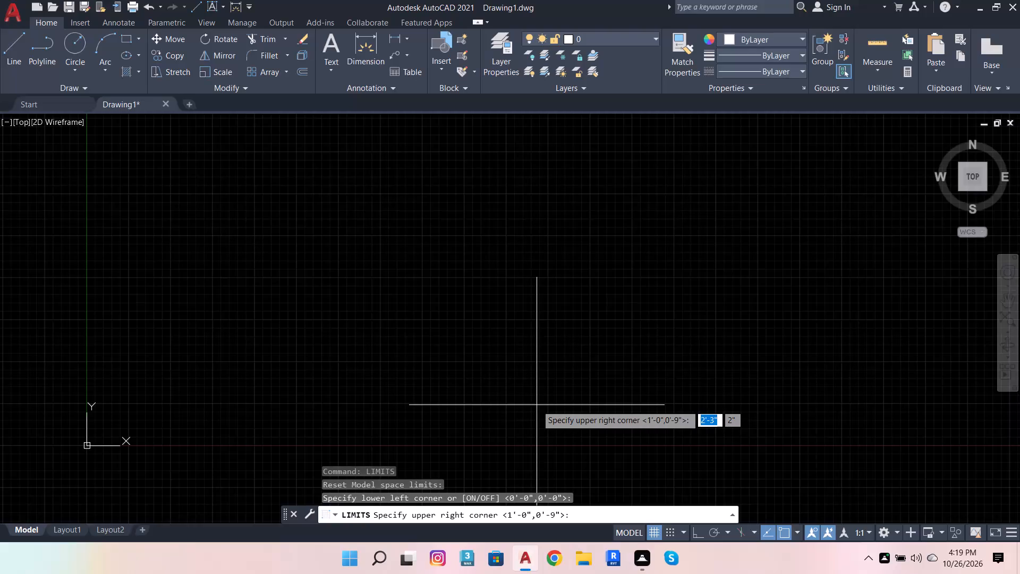
Turn on Ortho mode while a new line is in progress.
key(Escape)
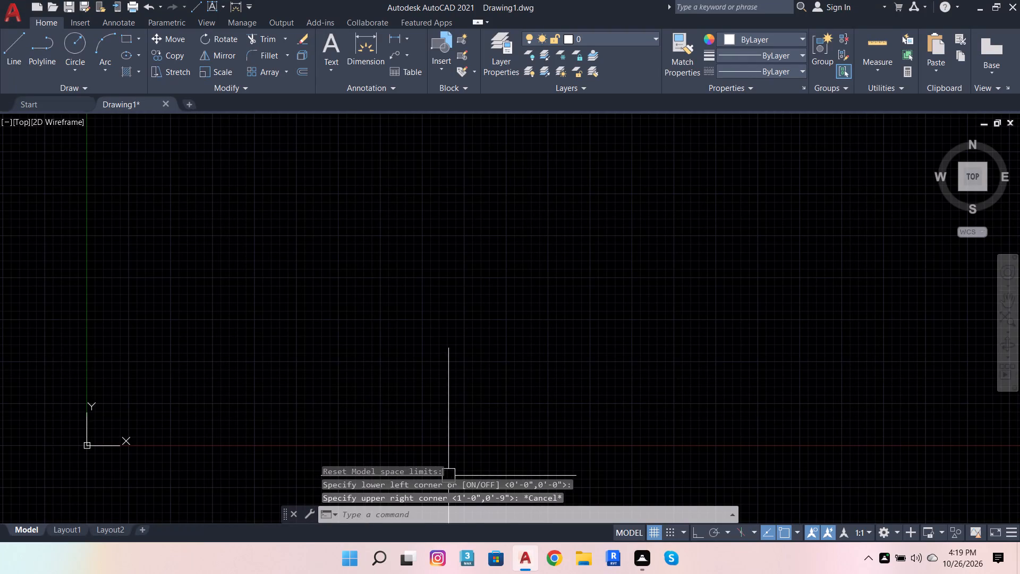
click(17, 45)
click(134, 330)
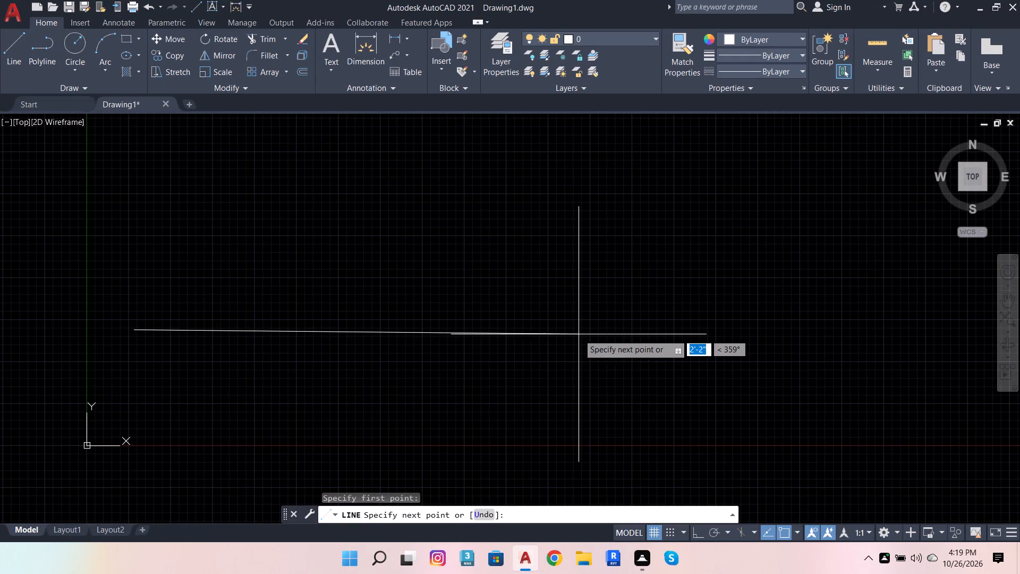
click(705, 535)
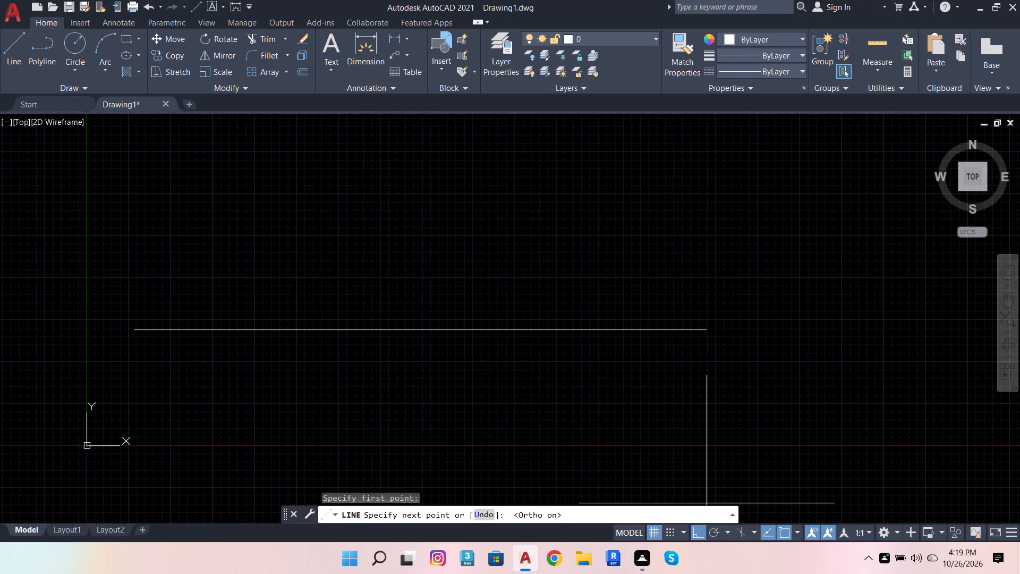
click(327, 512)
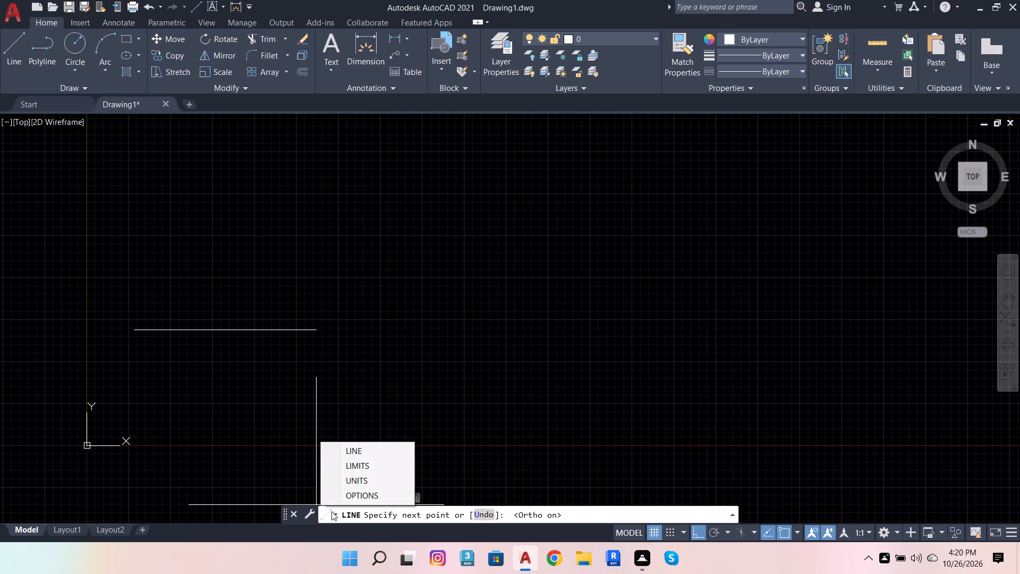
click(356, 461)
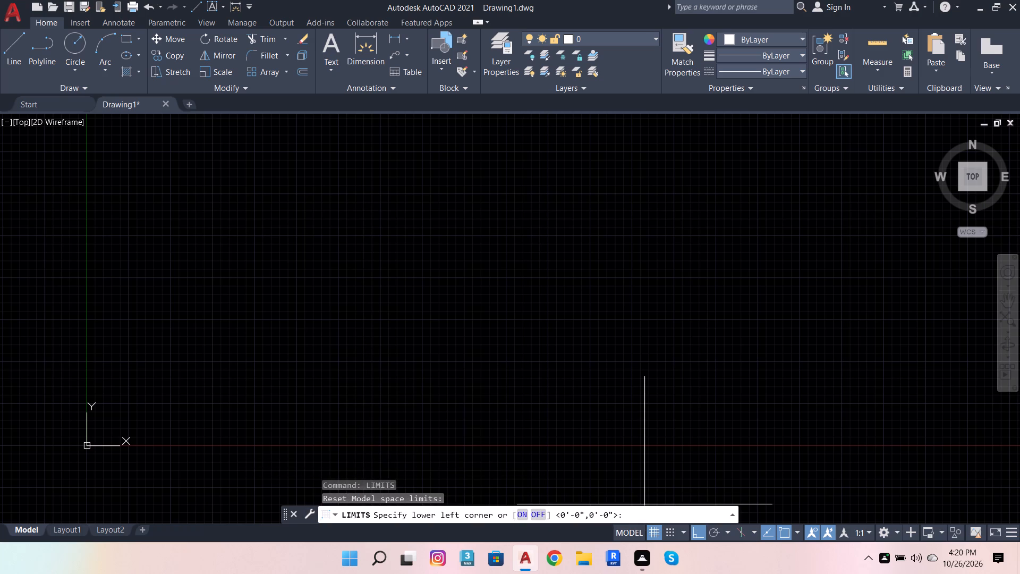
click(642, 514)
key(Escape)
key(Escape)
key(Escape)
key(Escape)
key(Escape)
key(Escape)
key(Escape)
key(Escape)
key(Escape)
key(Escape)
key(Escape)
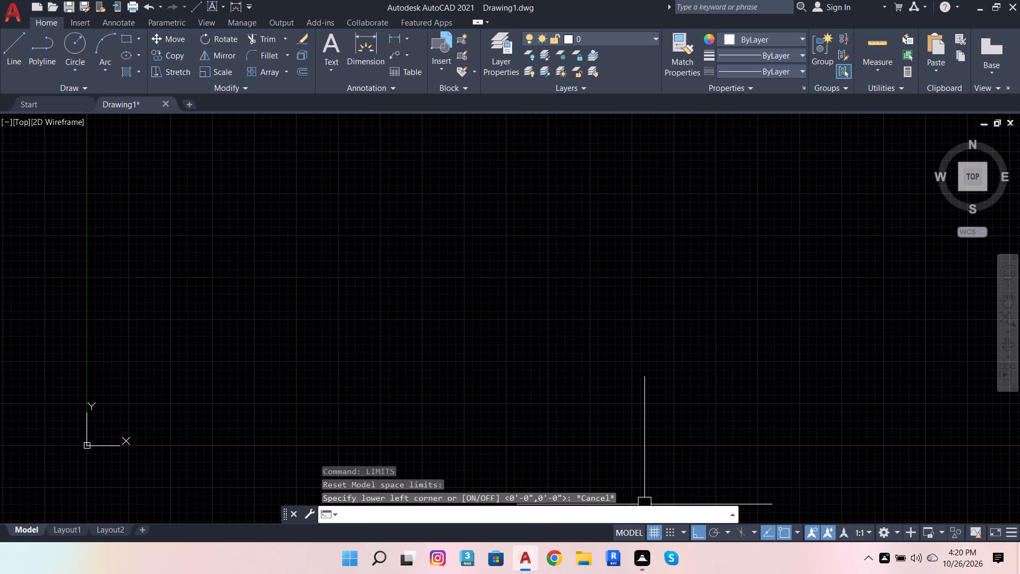
Set the model space limits with the Limits command, accepting 0'-0",0'-0" as lower left corner and entering 20',40' as upper right.
click(385, 515)
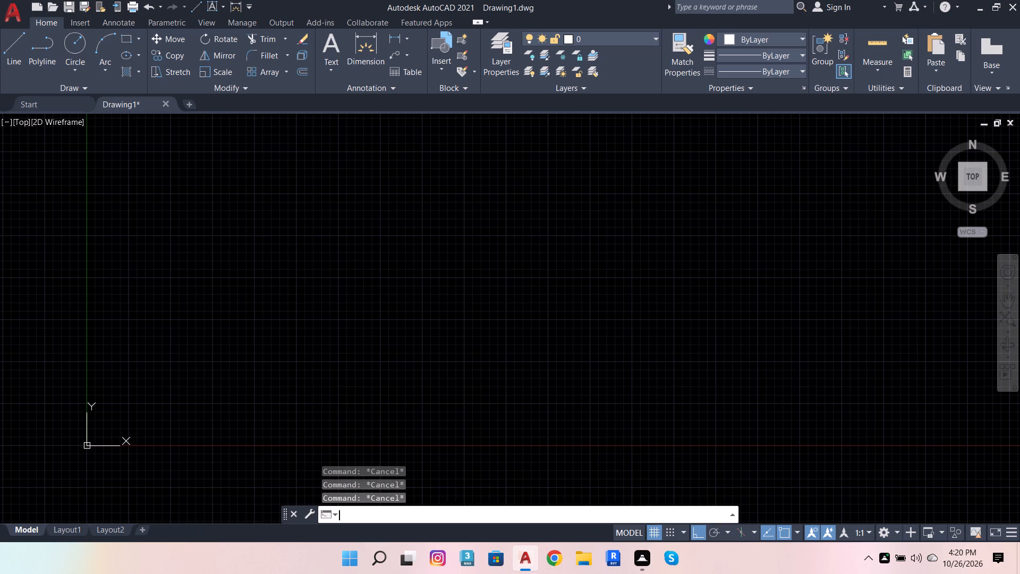
text(LIMIT)
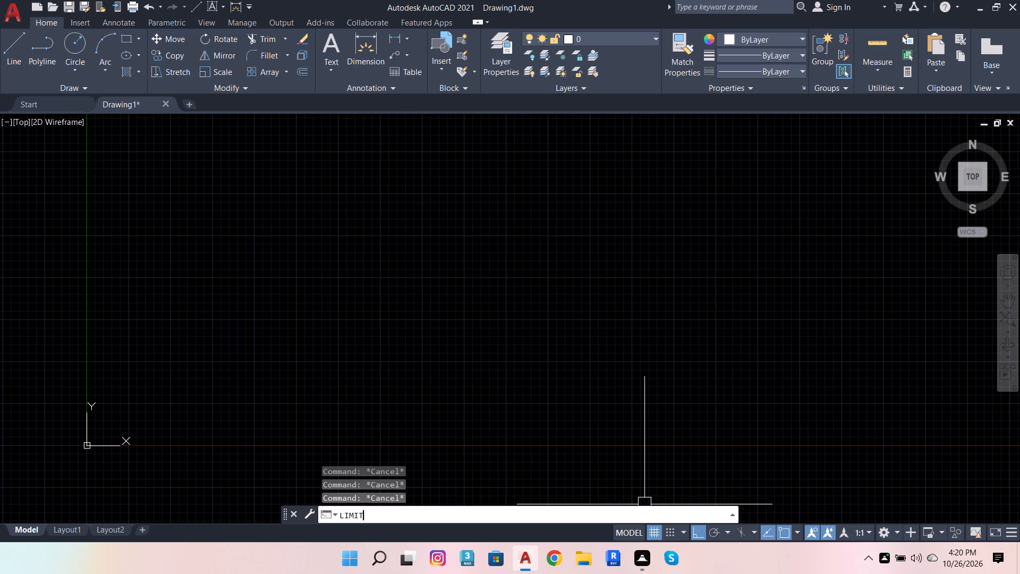
key(s)
key(Return)
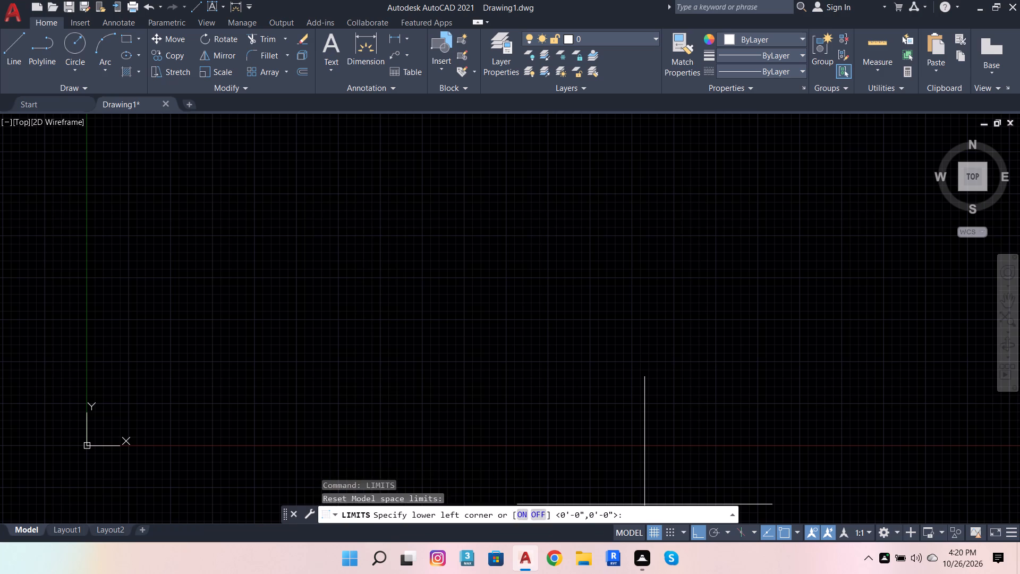
key(Return)
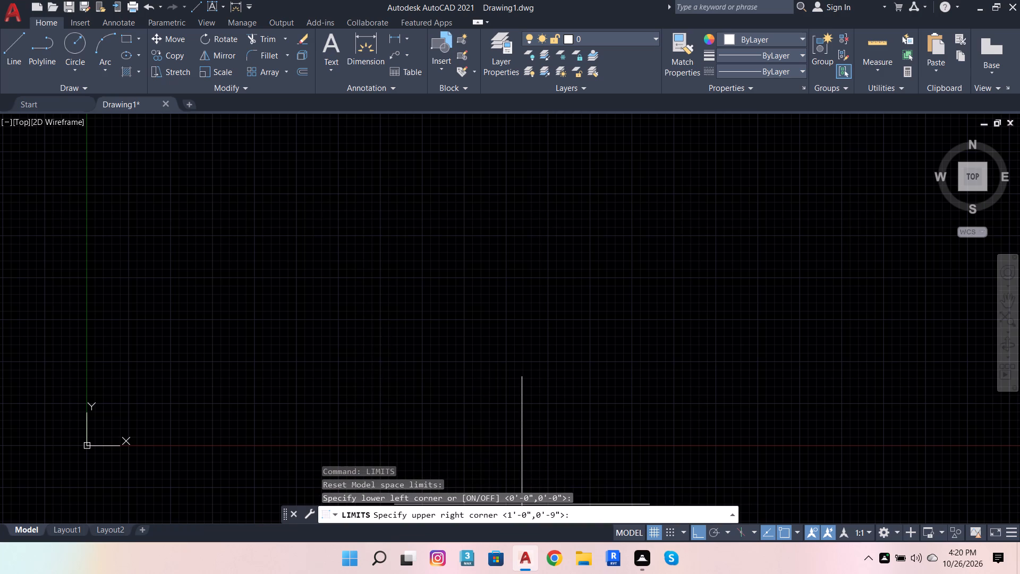
click(585, 519)
key(6)
key(BackSpace)
key(4)
key(BackSpace)
text(20)
text(',)
text(40')
key(Return)
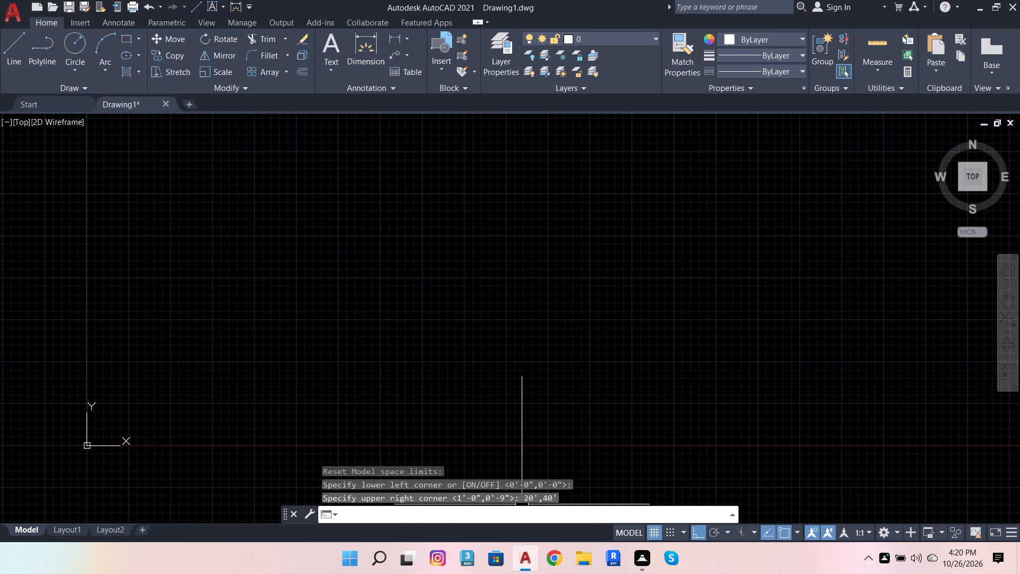
Run Zoom with the All option to fit the area of the model space limits.
key(z)
key(Return)
key(a)
key(Return)
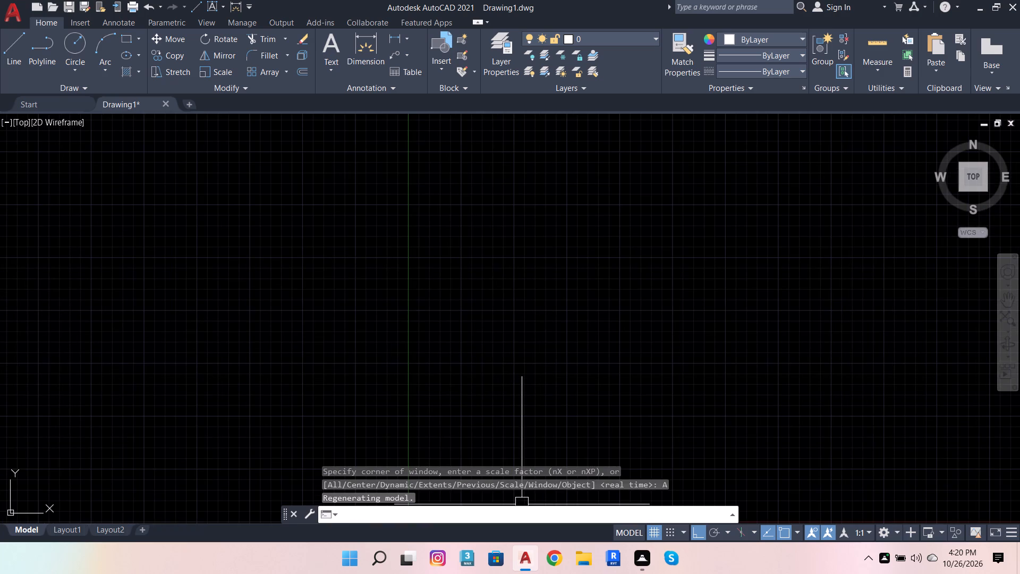
scroll(484, 563, down, 3)
scroll(416, 410, down, 3)
scroll(568, 432, up, 3)
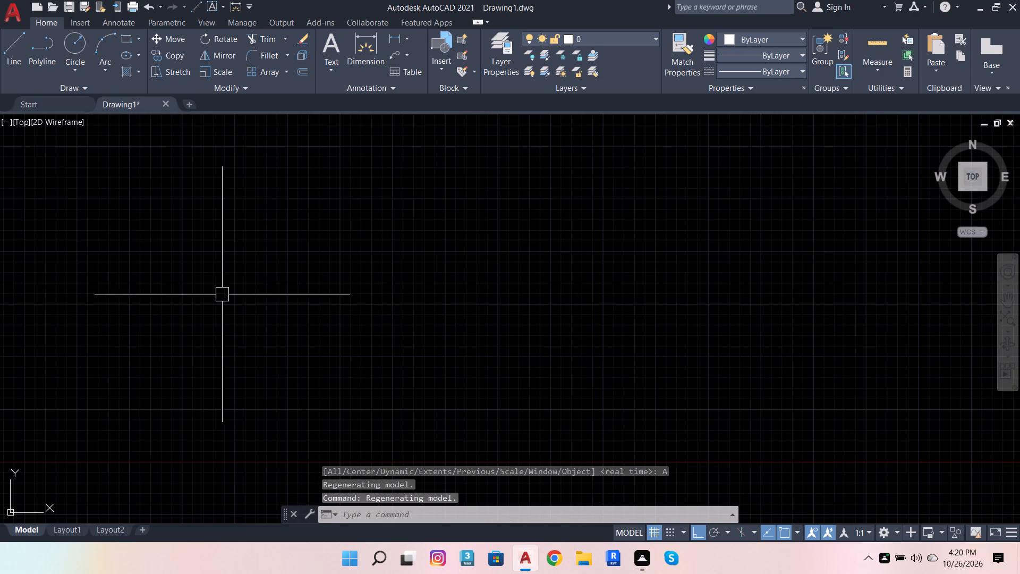
Draw a line 4' to the right and continue it straight down in segments of 1'6, 1' and 3'.
click(10, 53)
click(210, 316)
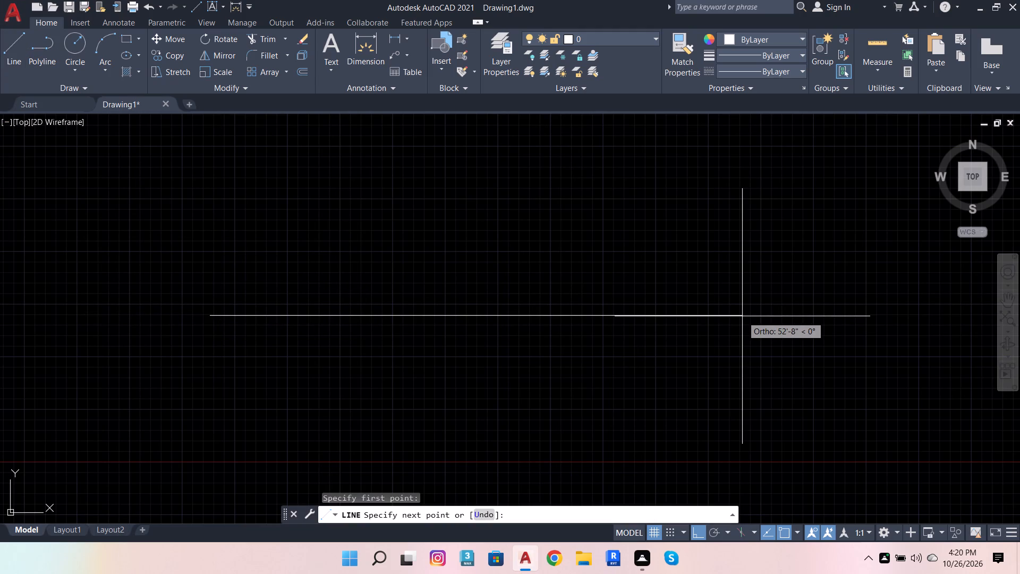
text(4')
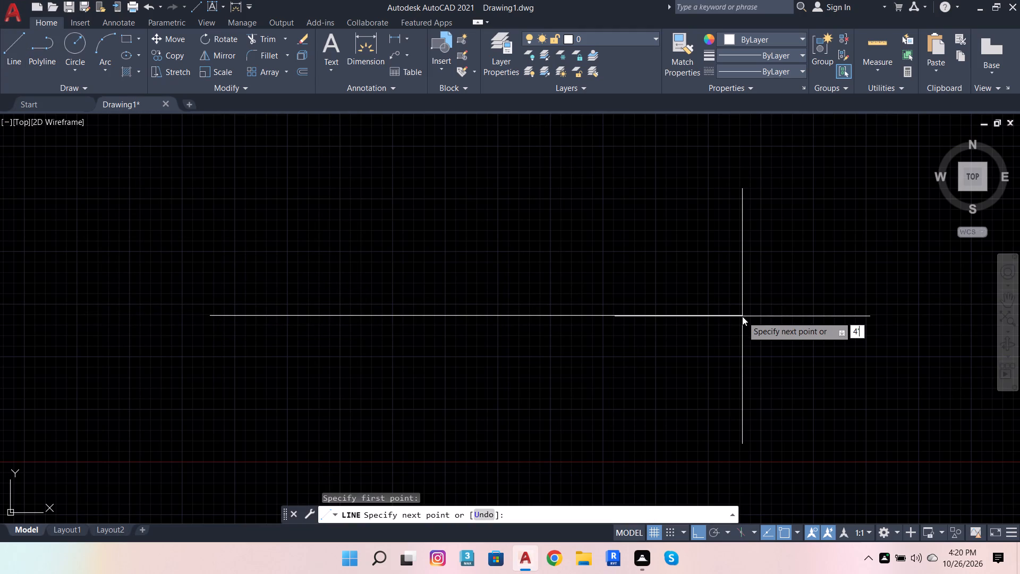
key(Return)
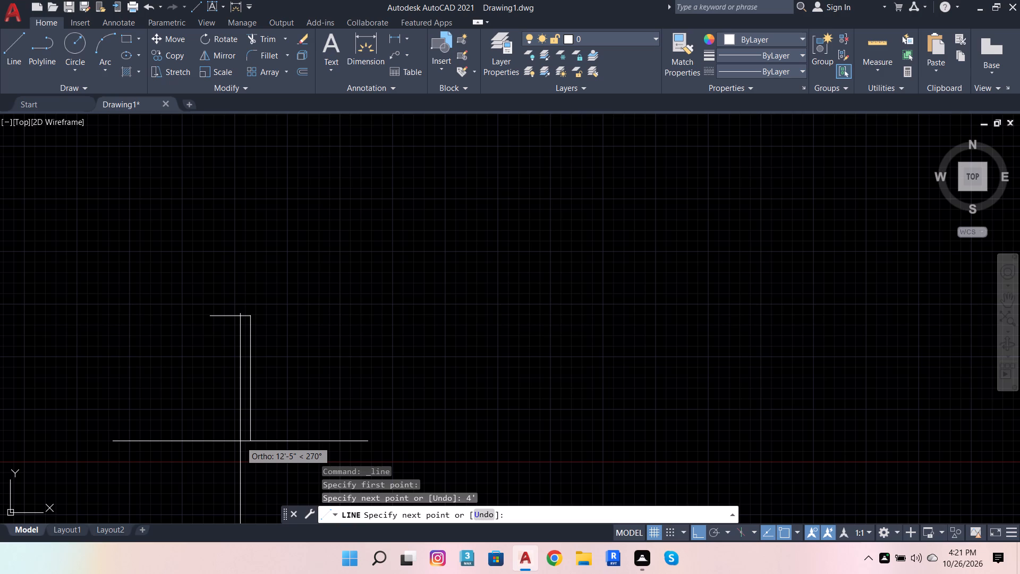
key(1)
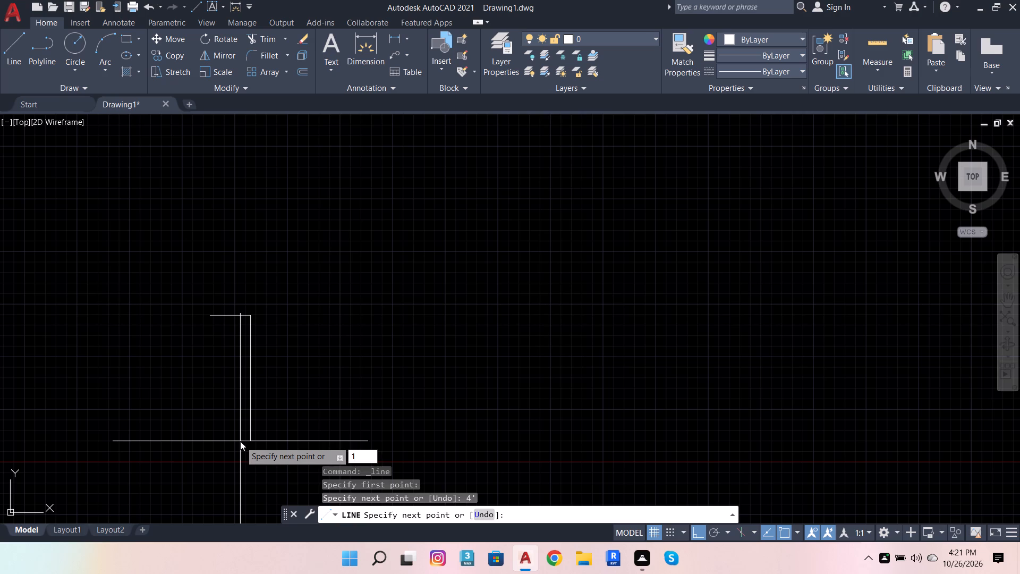
text('6)
key(Return)
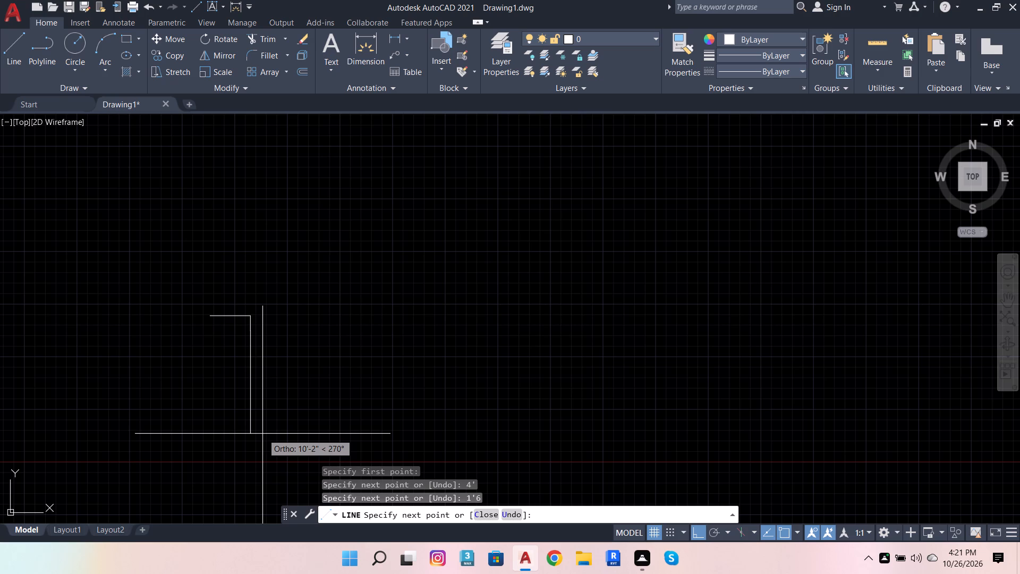
text(1')
key(Return)
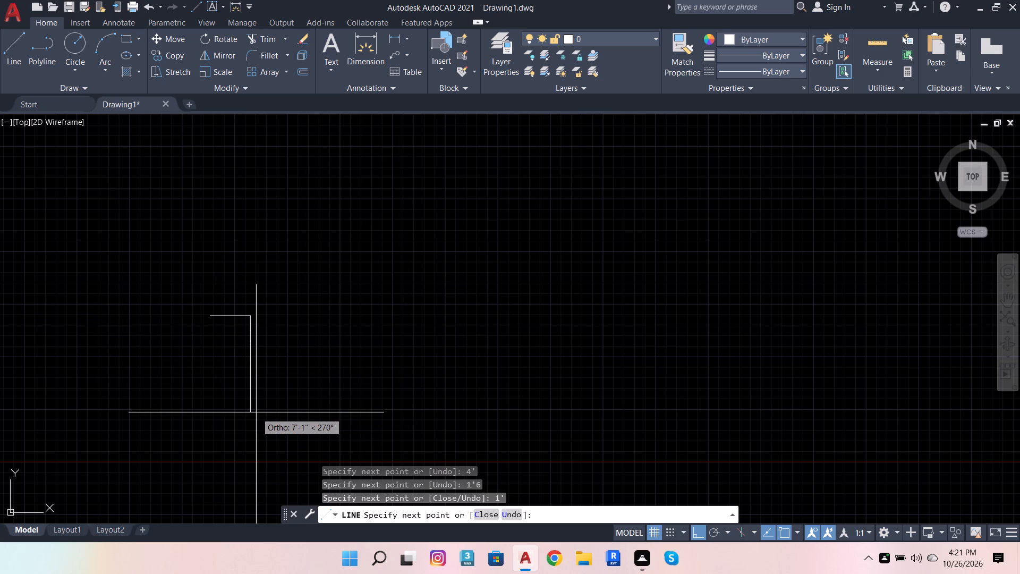
text(3')
key(Return)
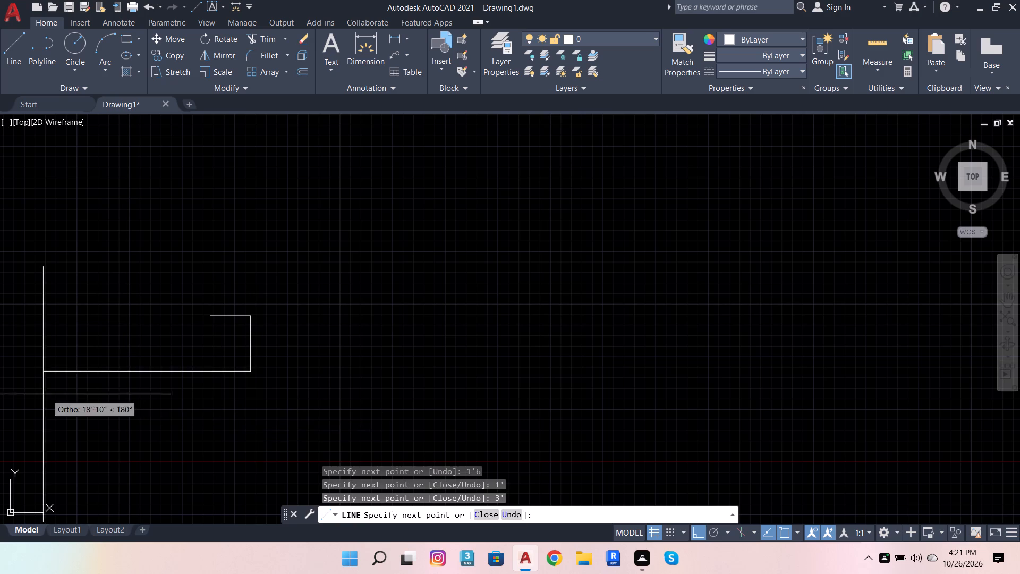
Continue the outline 2'6 down and 4' left, and finish with a vertical left side up to slightly above the starting point.
scroll(263, 337, down, 2)
scroll(252, 396, up, 3)
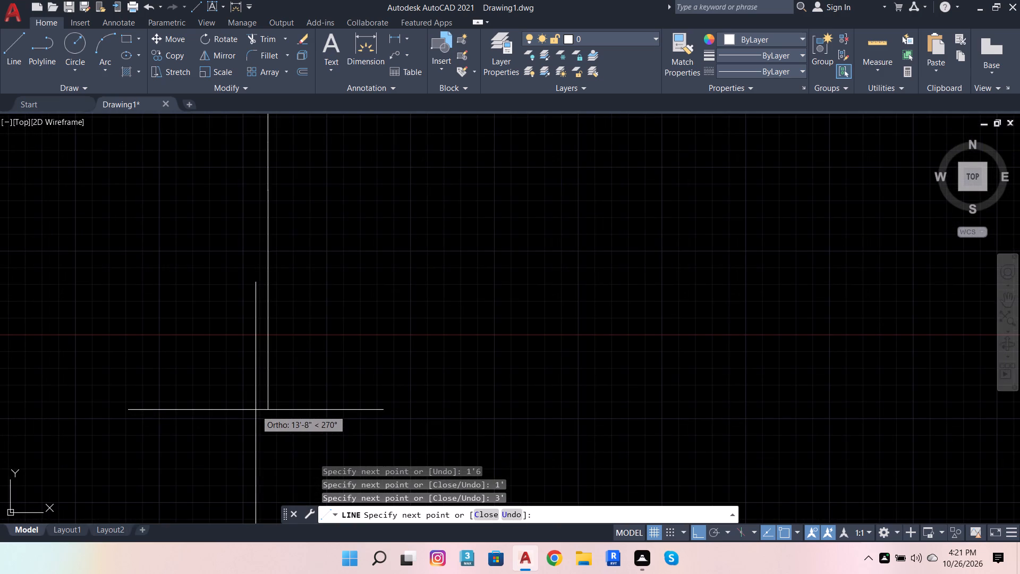
scroll(298, 384, down, 2)
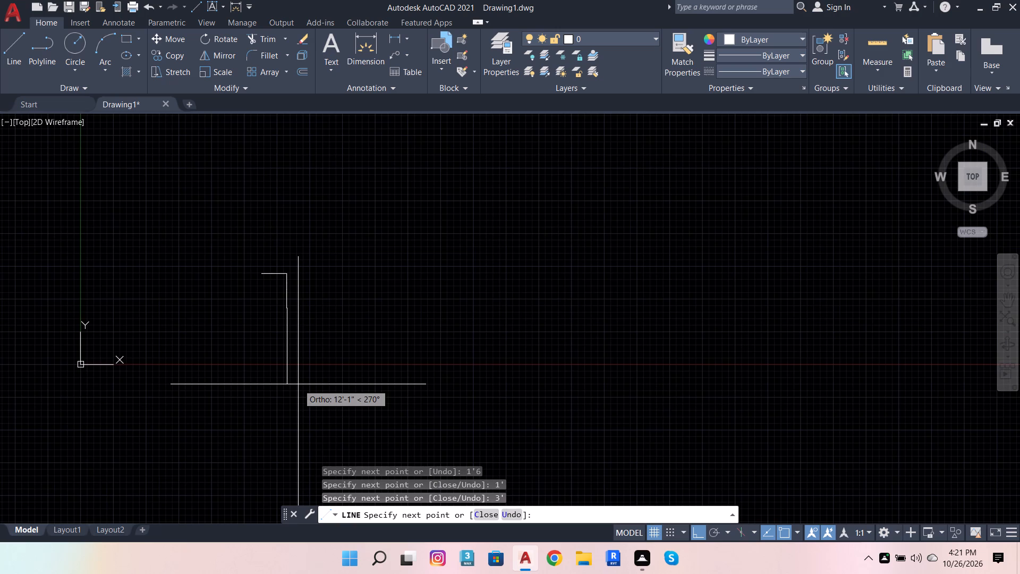
text(2'6)
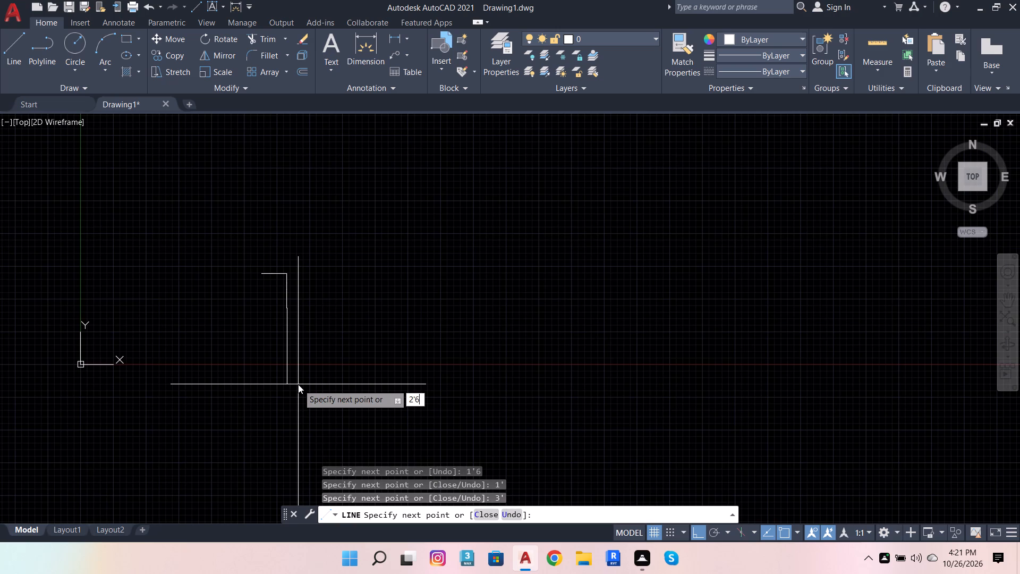
key(Return)
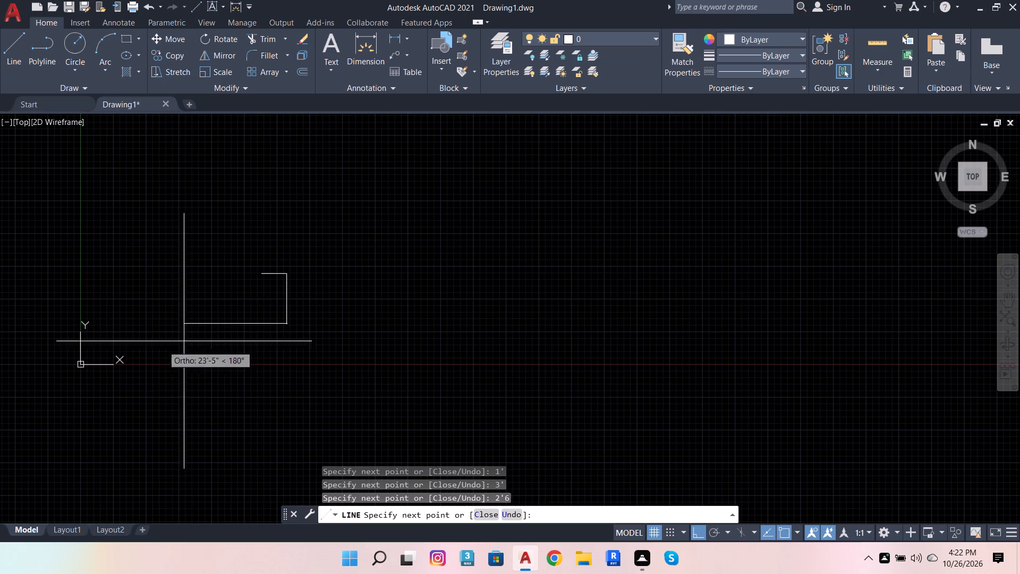
scroll(285, 308, up, 2)
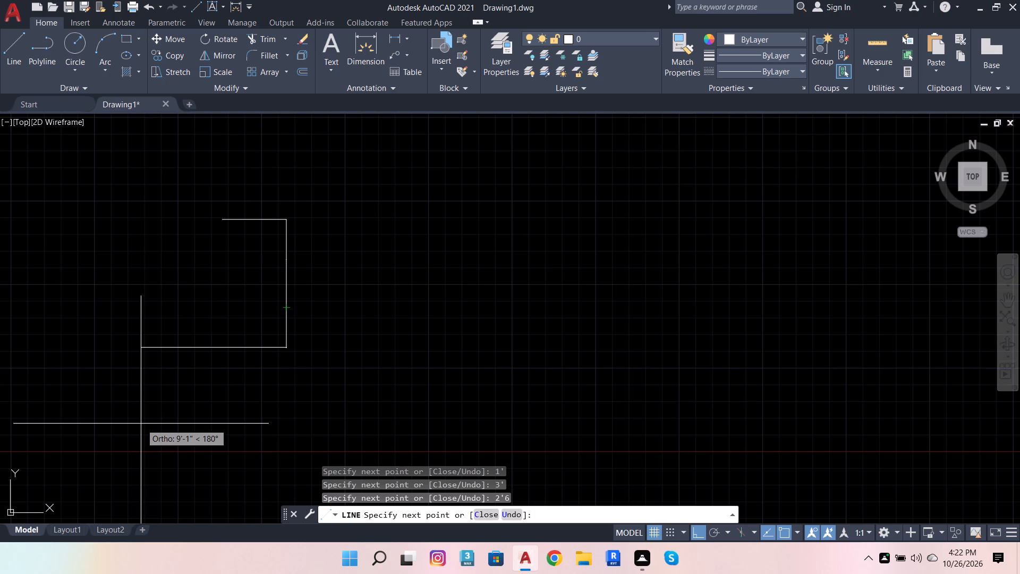
text(4')
key(Return)
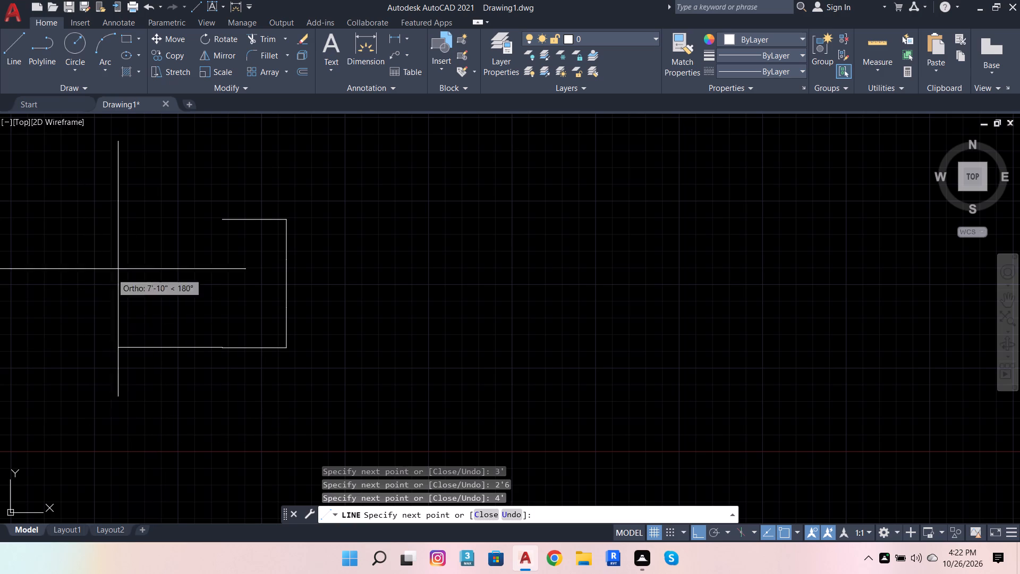
click(219, 212)
key(space)
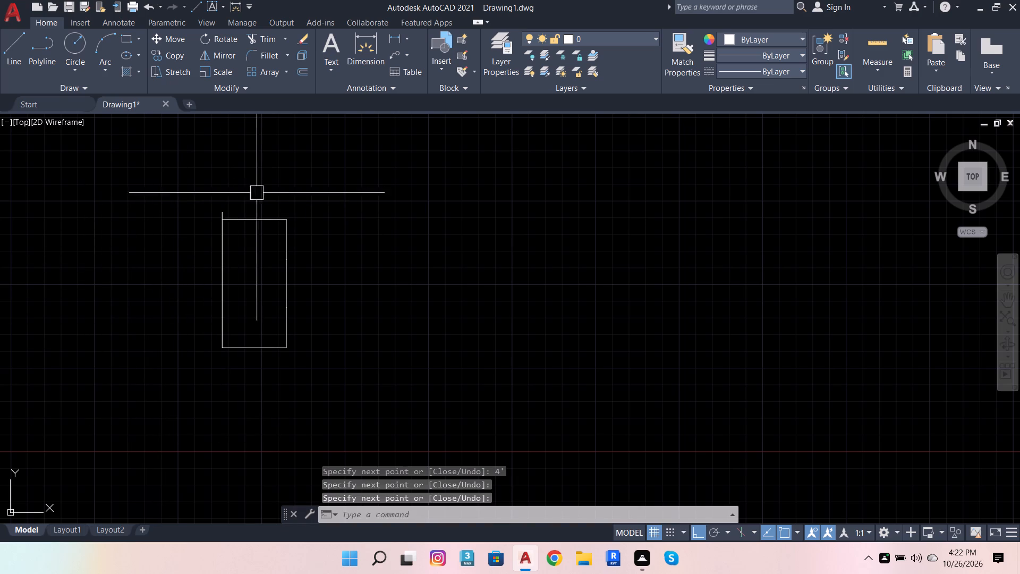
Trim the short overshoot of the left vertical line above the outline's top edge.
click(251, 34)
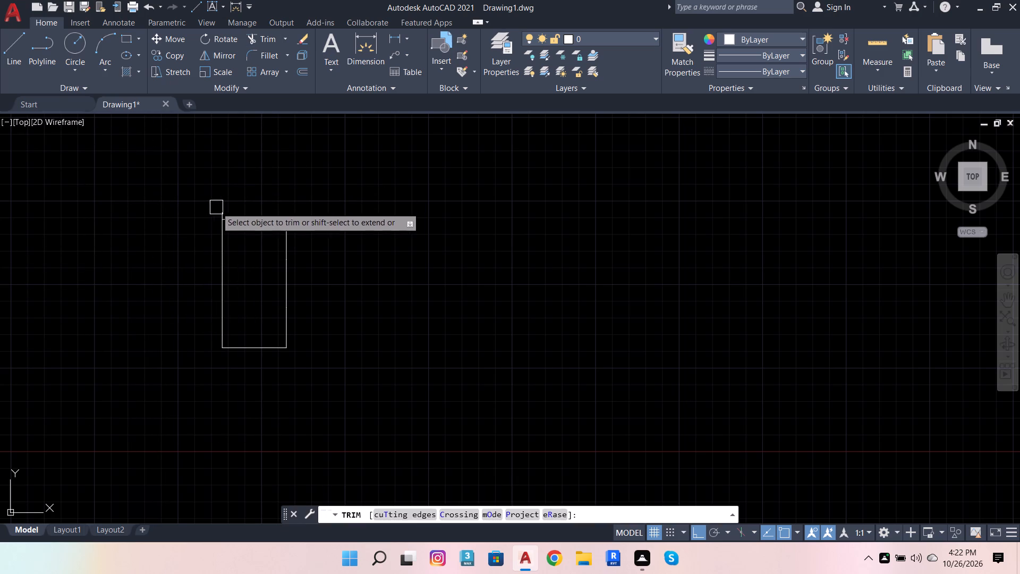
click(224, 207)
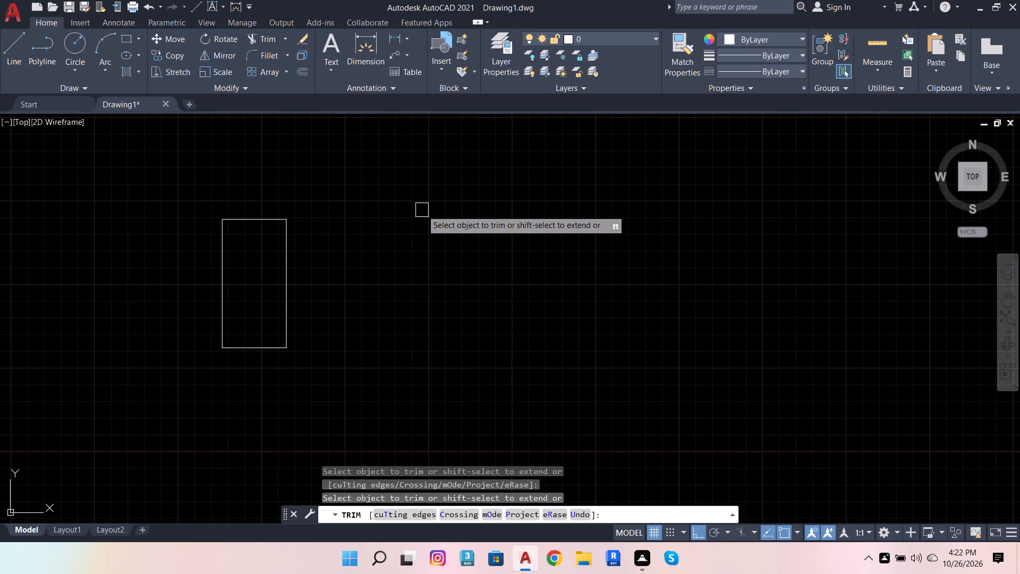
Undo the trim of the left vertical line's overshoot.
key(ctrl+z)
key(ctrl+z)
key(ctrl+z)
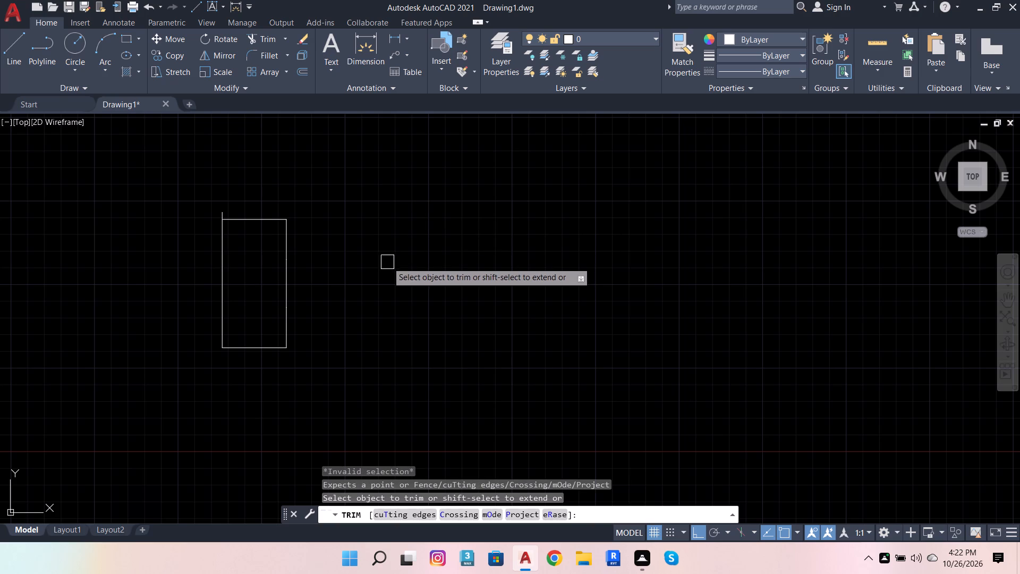
Delete the outline's left vertical line that overshoots the top edge.
key(Escape)
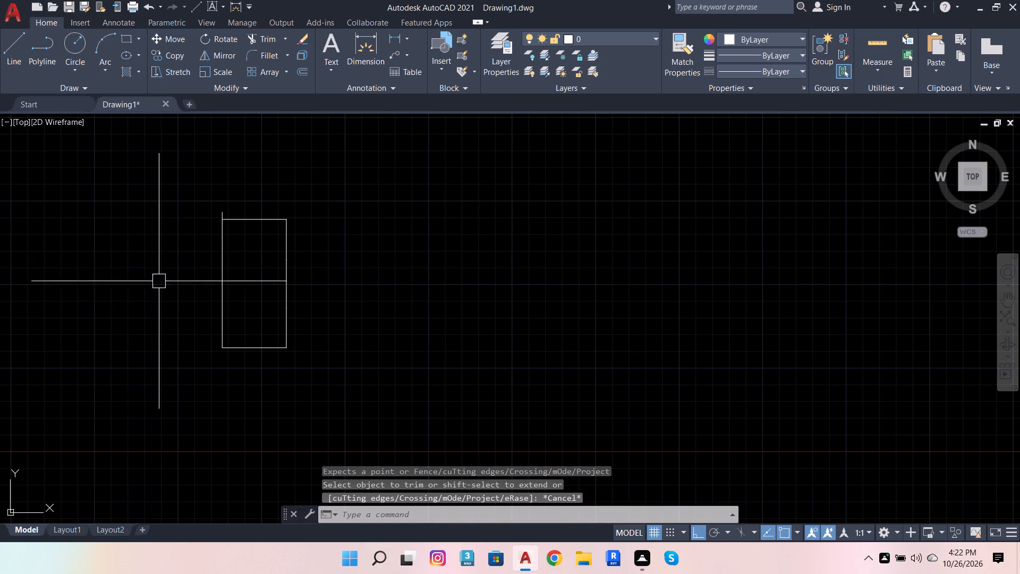
click(216, 274)
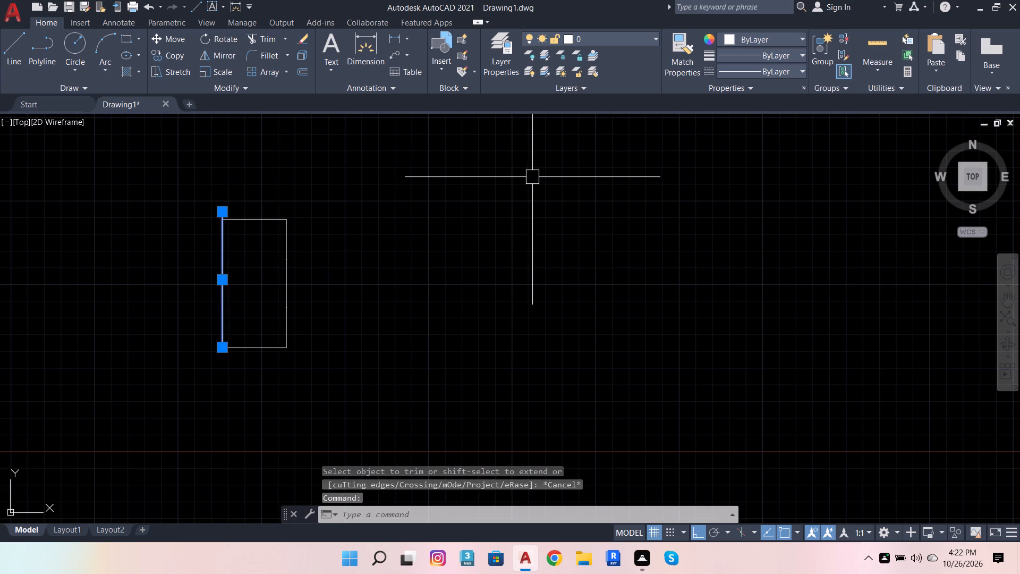
key(shift+Delete)
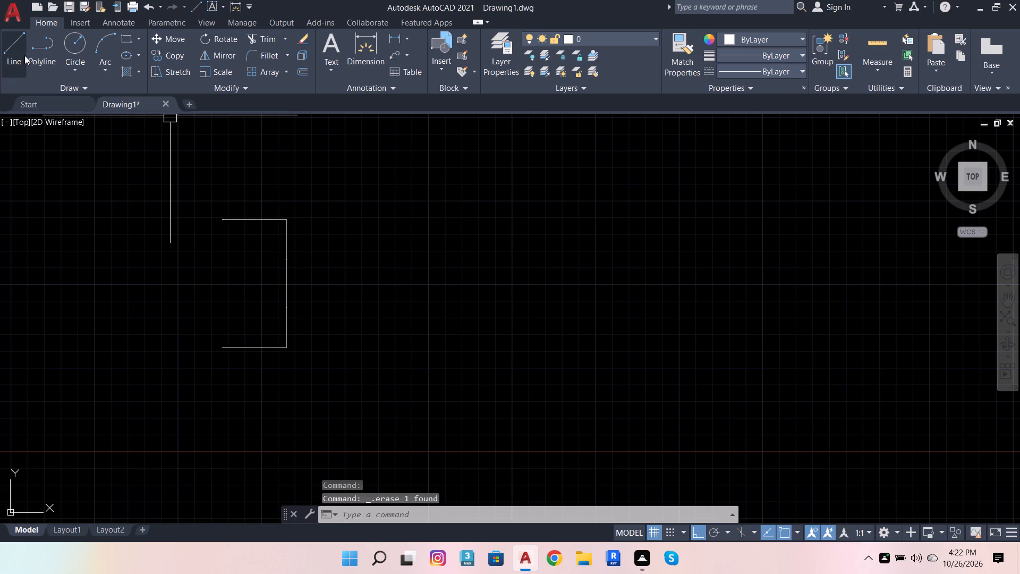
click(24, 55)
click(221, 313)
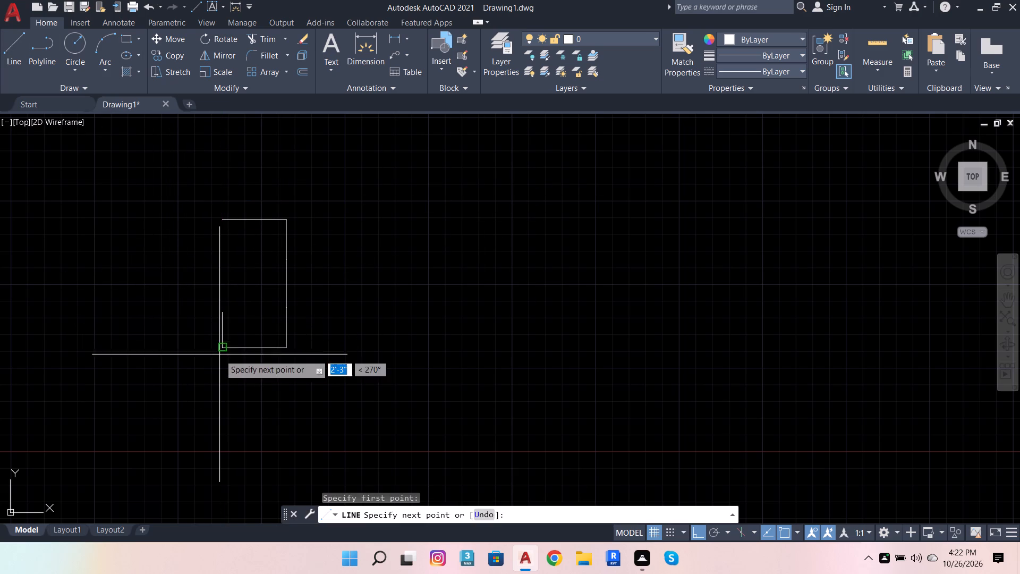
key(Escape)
Draw the outline's left side upward from the bottom-left corner in segments of 1'10, 8, 3' and 2'6.
key(space)
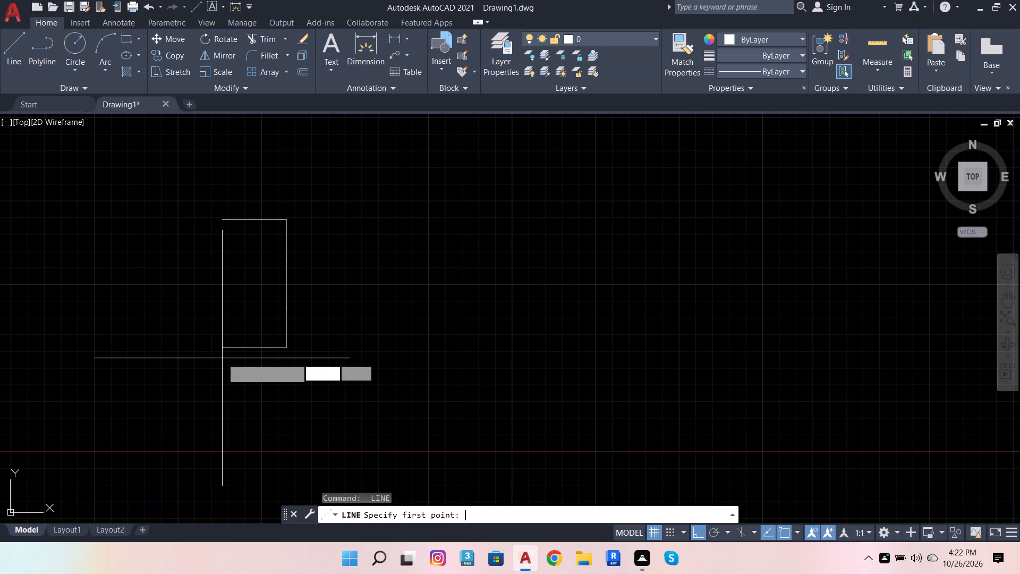
click(224, 352)
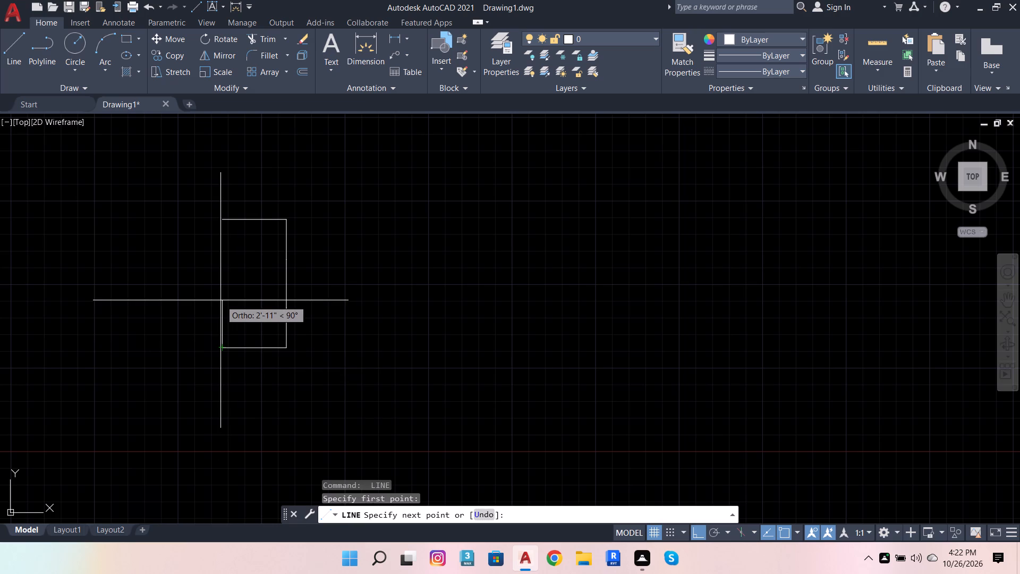
text(1'10)
key(Return)
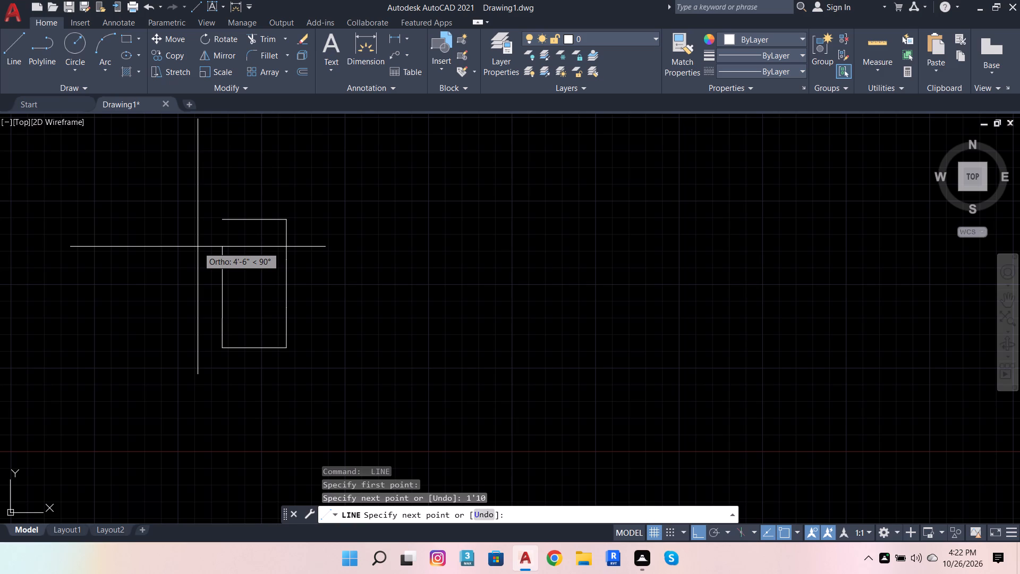
key(8)
key(Return)
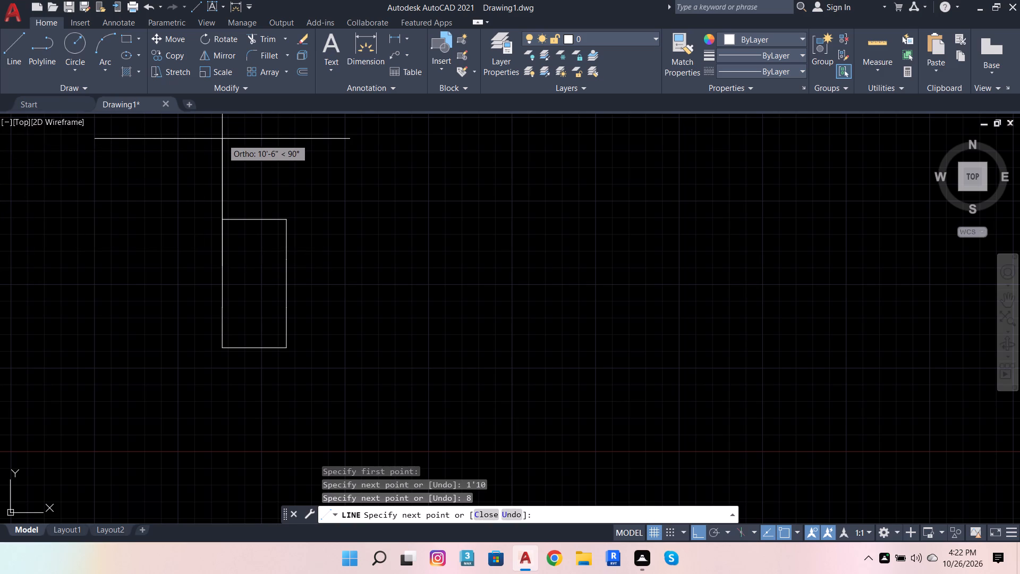
text(3')
key(Return)
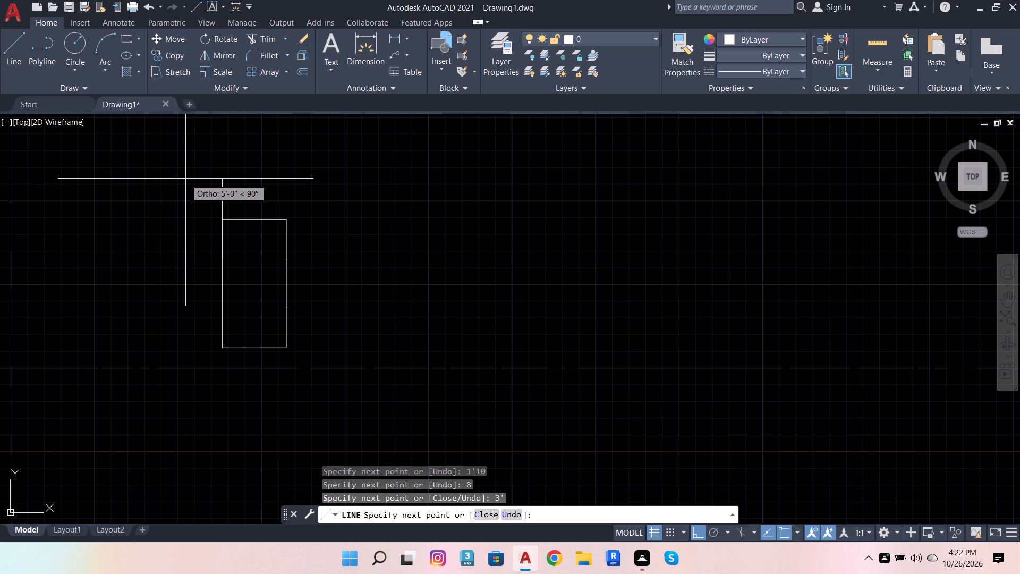
text(2'6)
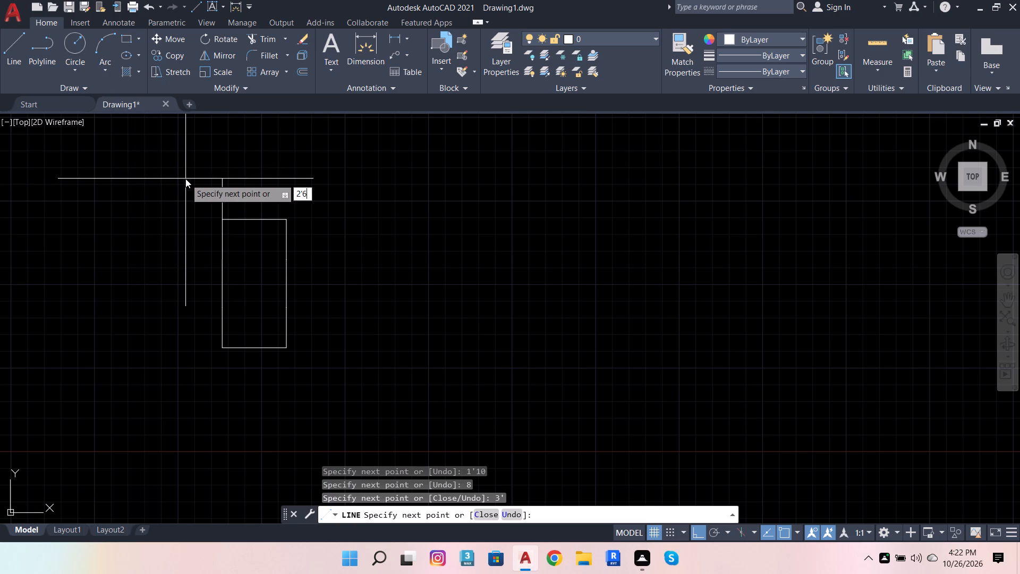
key(Return)
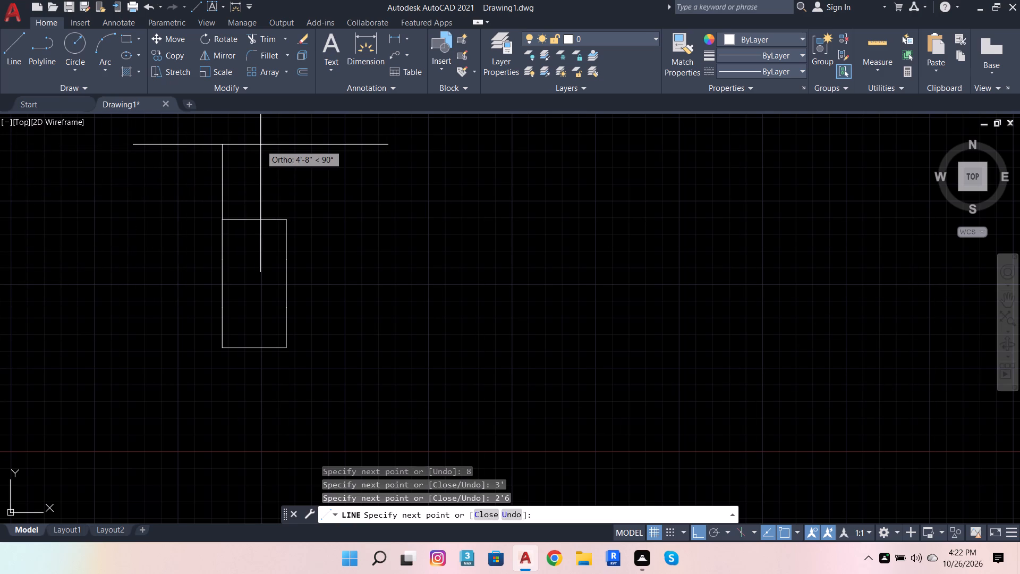
key(space)
Draw a horizontal line across the outline at the segment joints 2'6 below the top edge.
scroll(265, 235, up, 2)
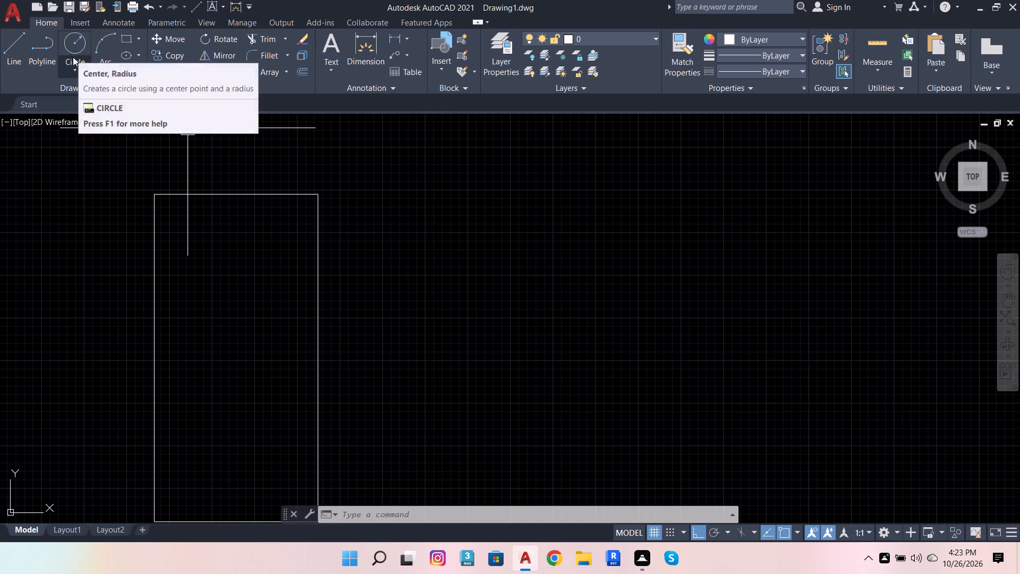
click(10, 44)
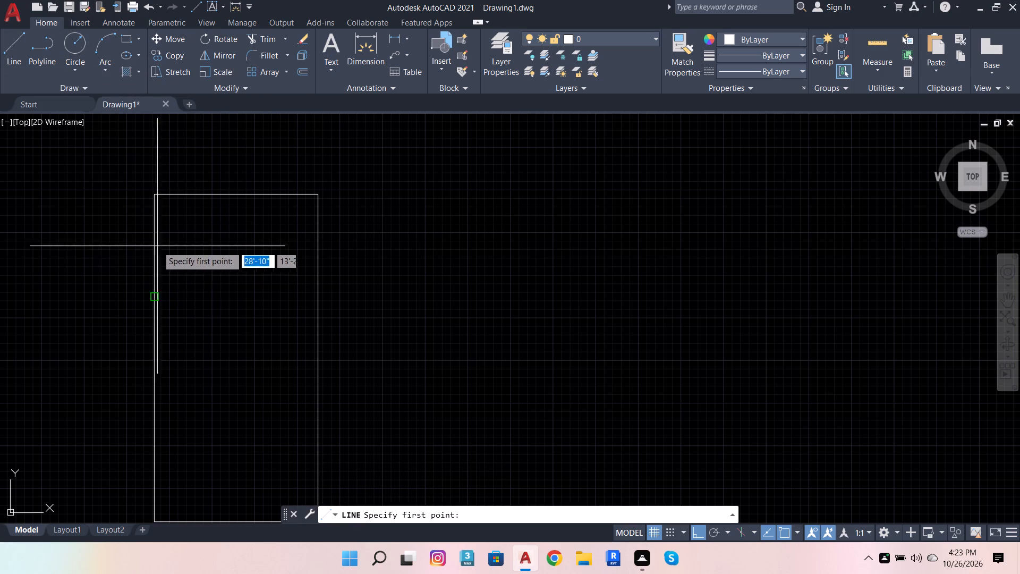
click(153, 297)
click(314, 293)
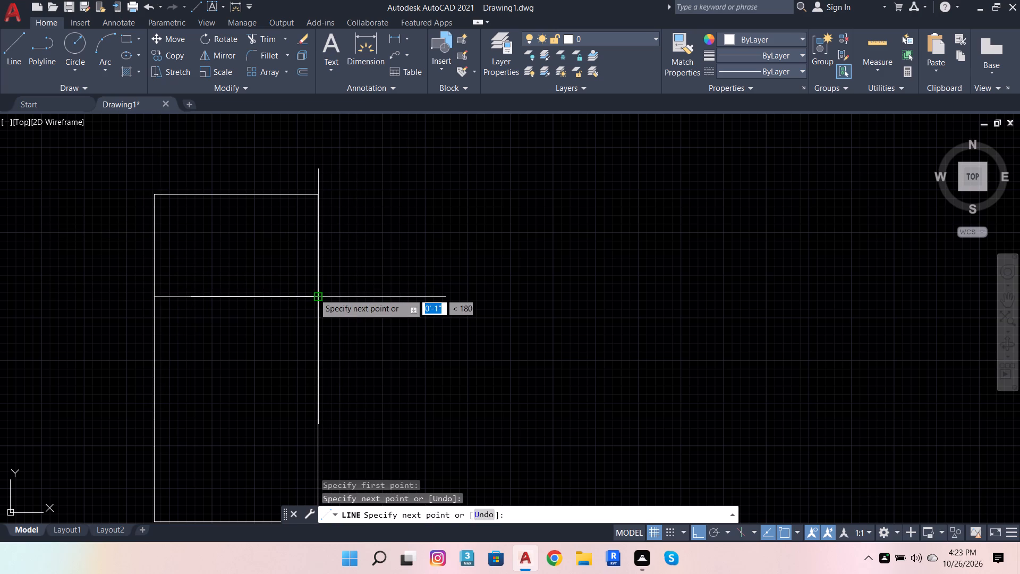
key(space)
Draw a 2'8 by 1' rectangle from four lines against the outline's right side, resting on the horizontal divider.
key(space)
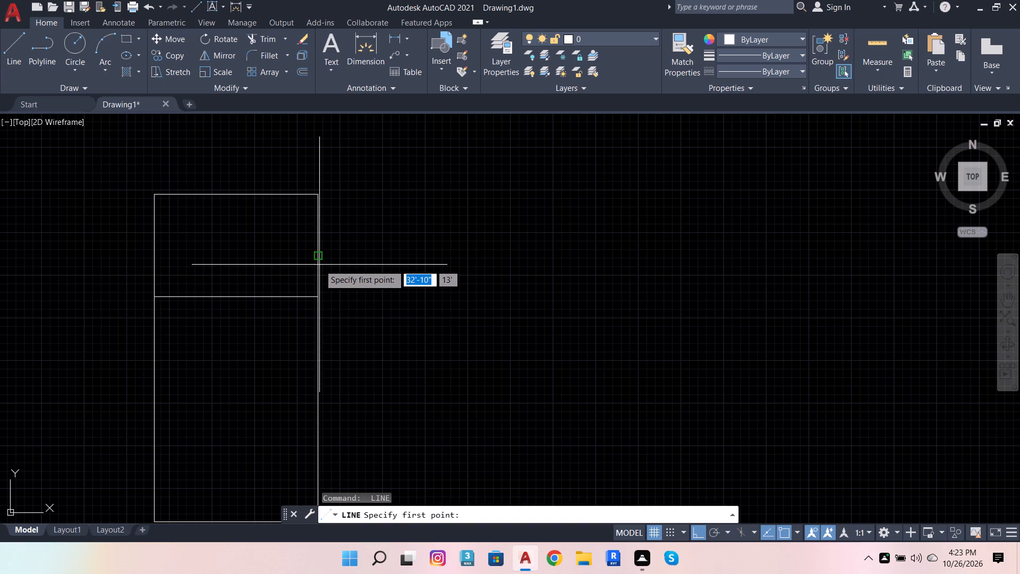
click(319, 255)
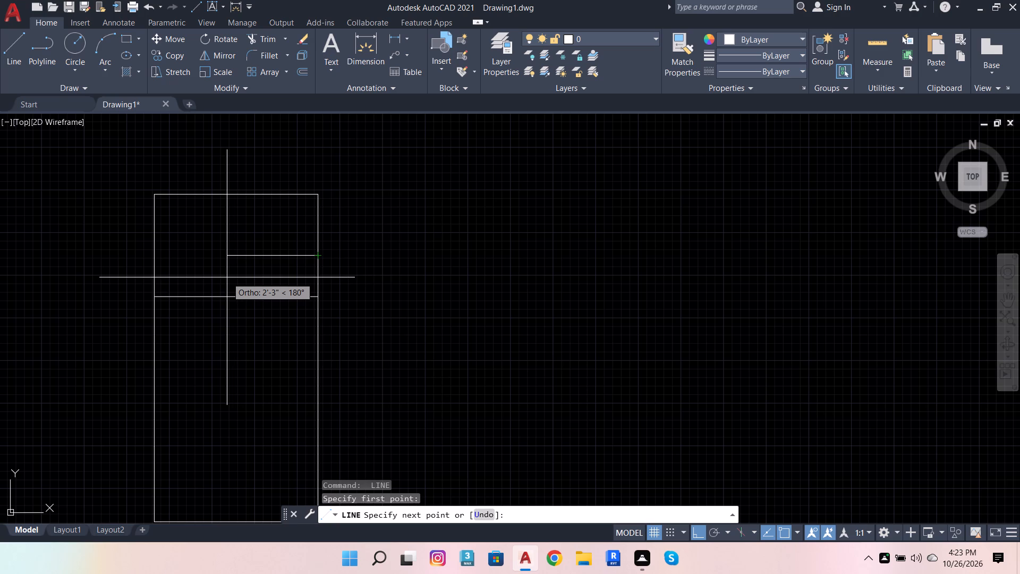
text(2')
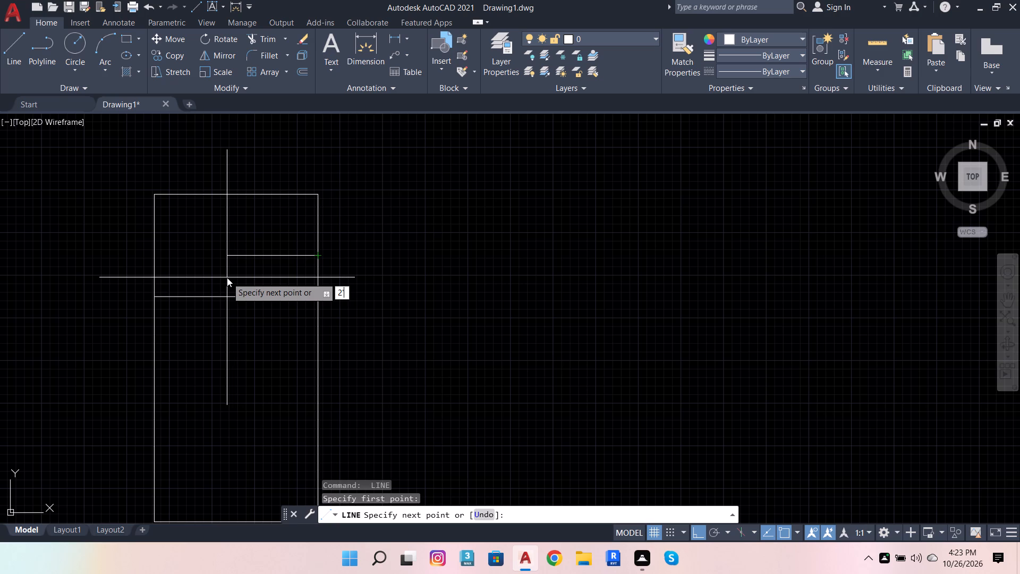
key(8)
key(Return)
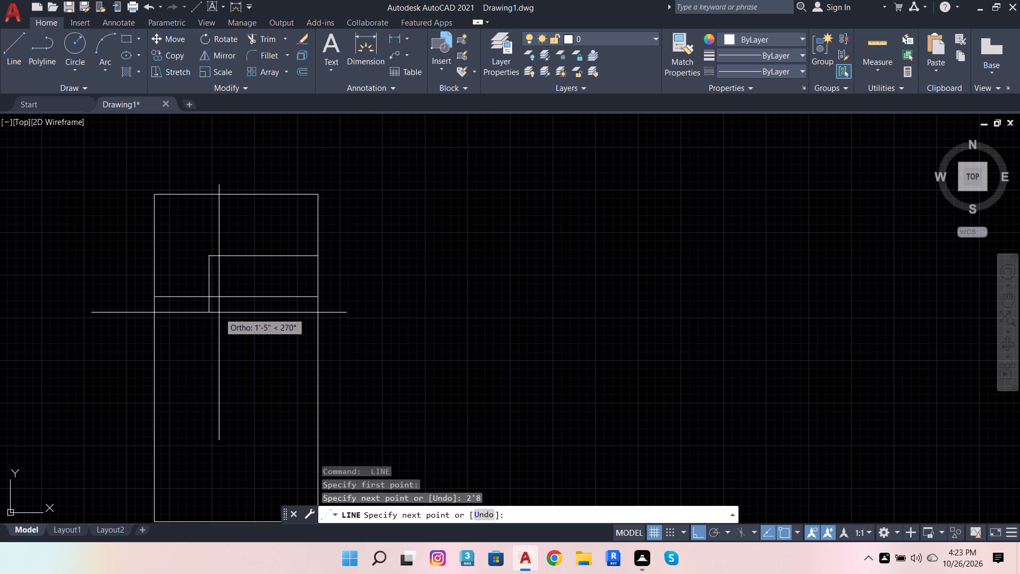
text(1')
key(Return)
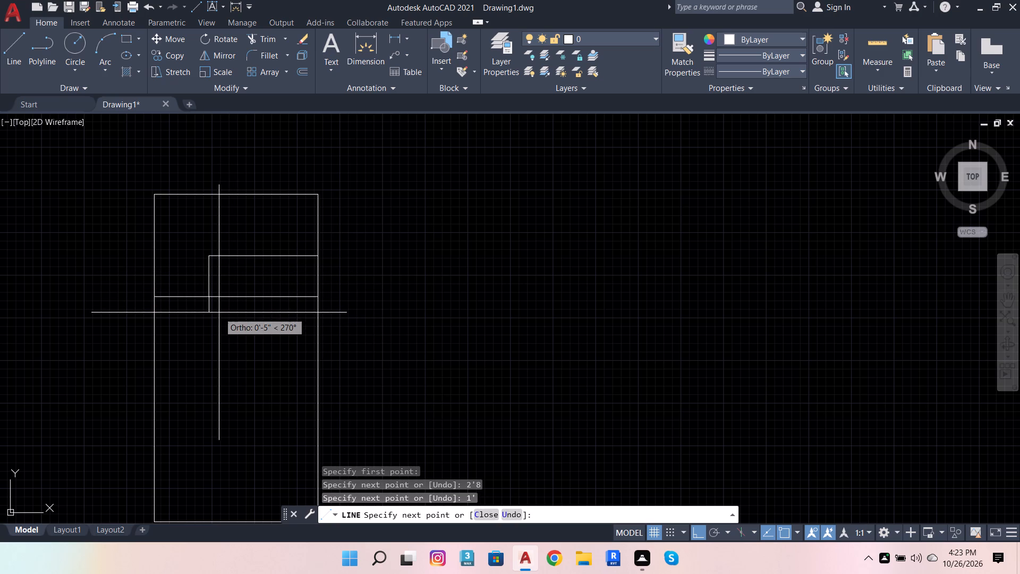
key(space)
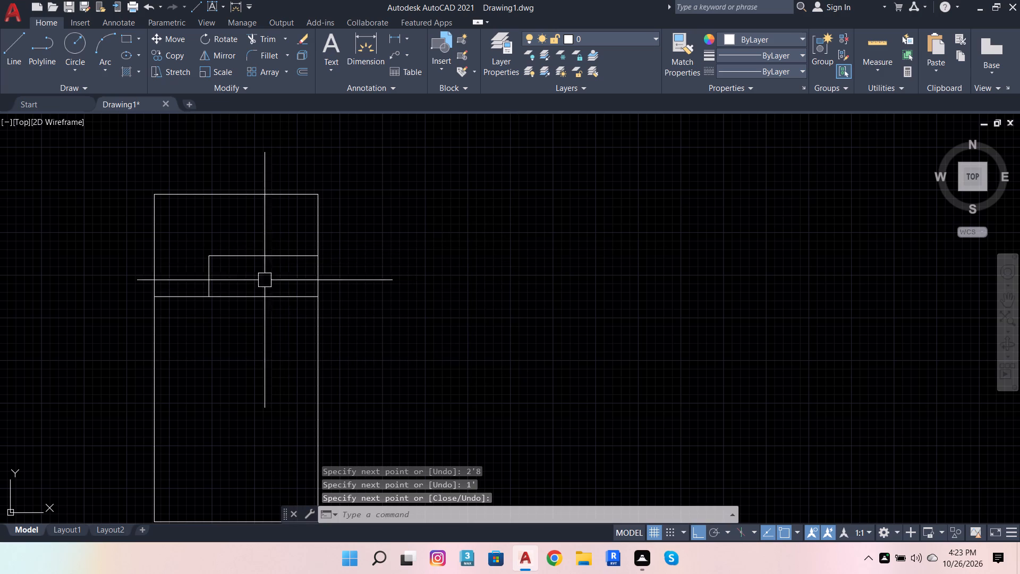
click(15, 50)
click(209, 293)
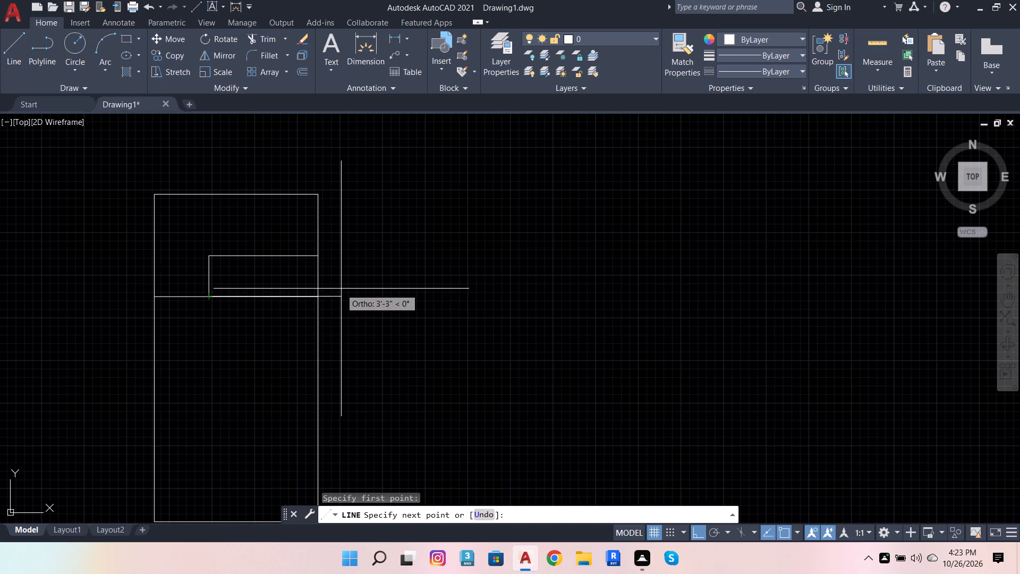
click(316, 300)
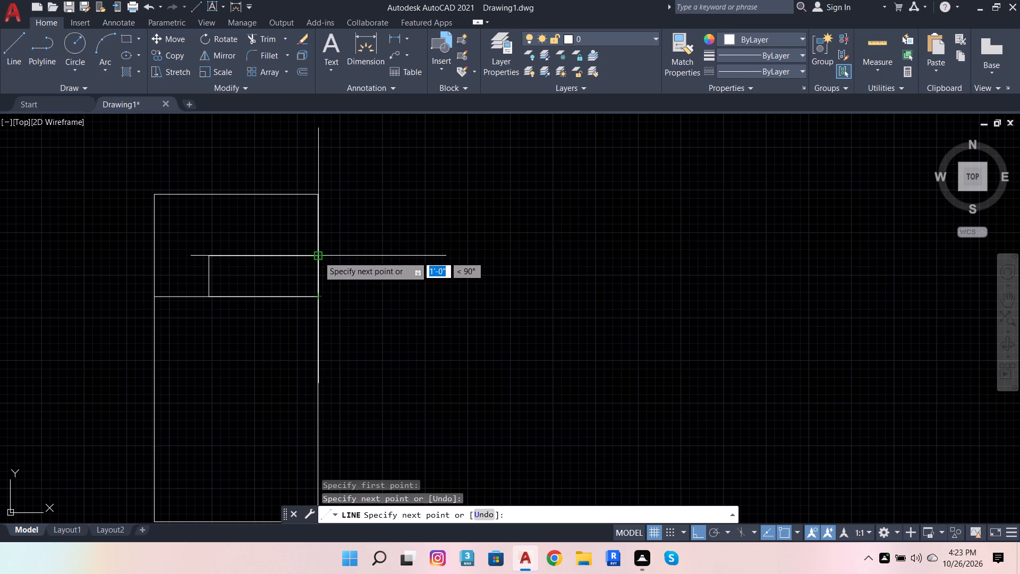
click(318, 256)
key(space)
Join the small rectangle's four lines into one polyline.
click(316, 278)
click(283, 300)
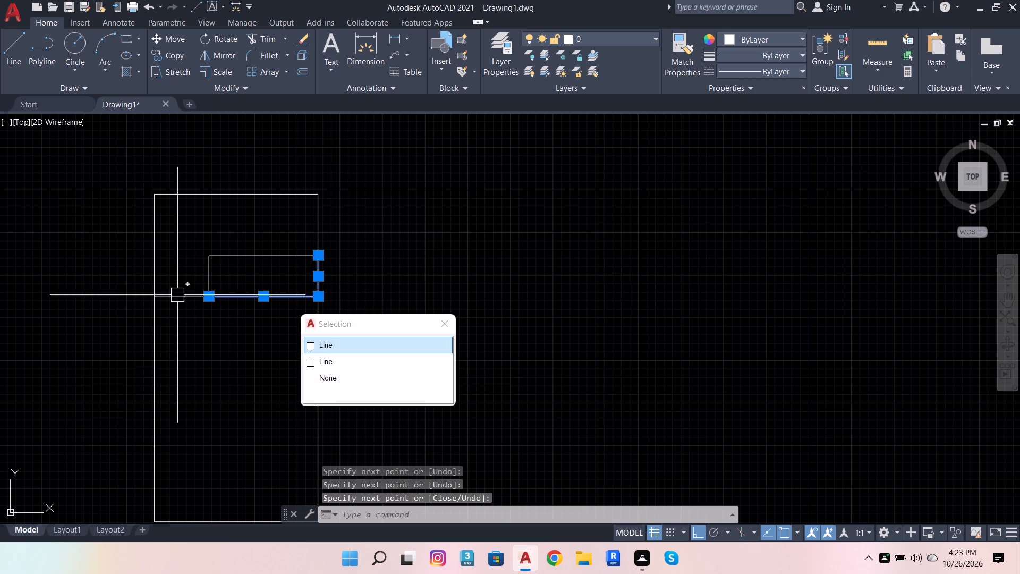
click(208, 281)
click(248, 249)
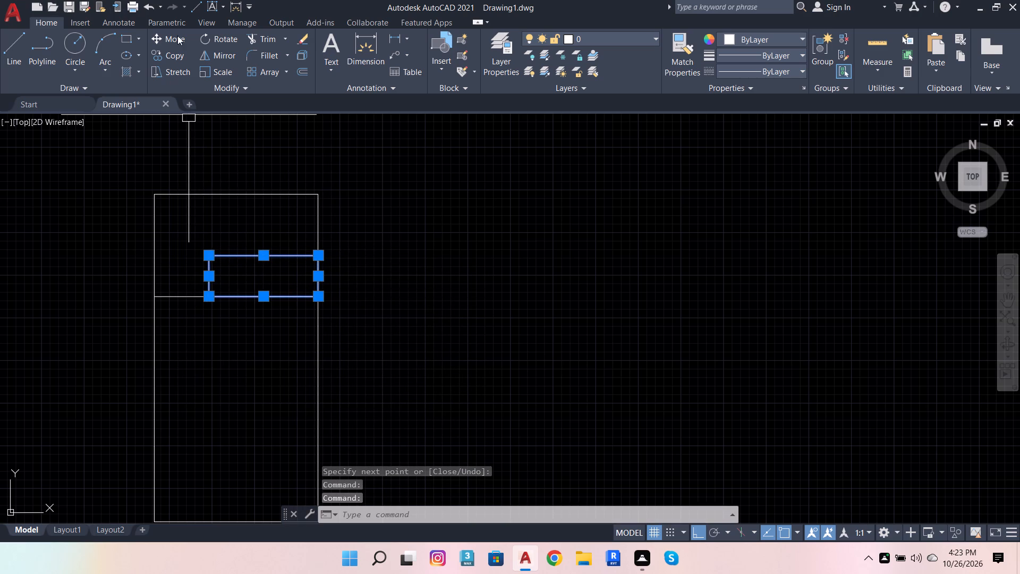
key(j)
key(Return)
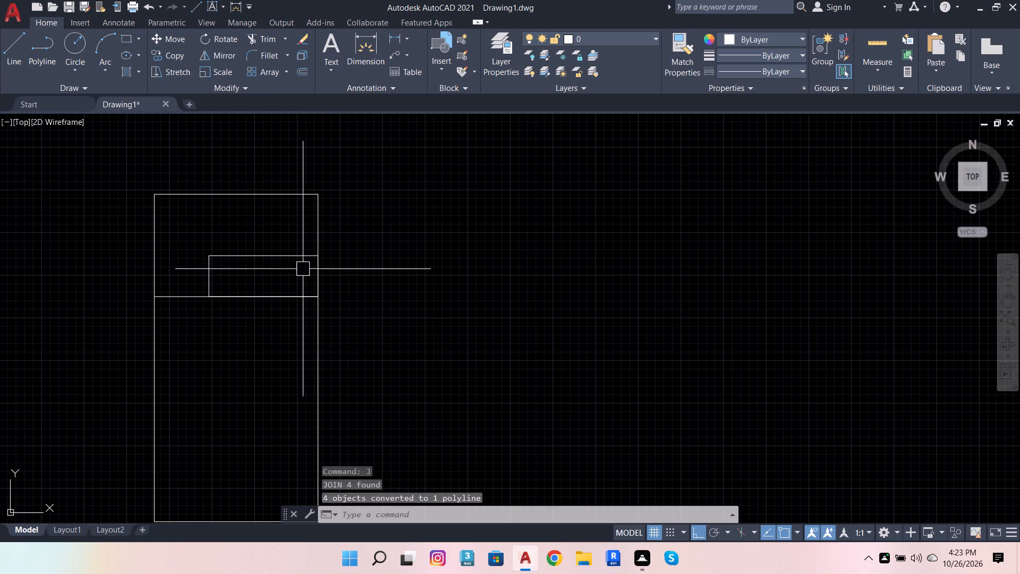
Offset the joined rectangle inward by 1.
click(286, 250)
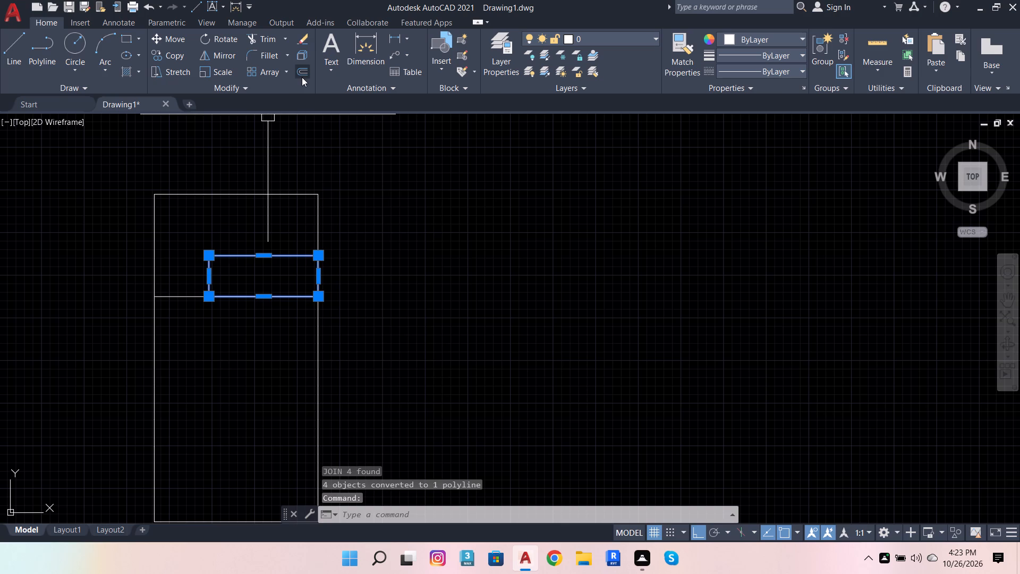
click(301, 76)
click(211, 251)
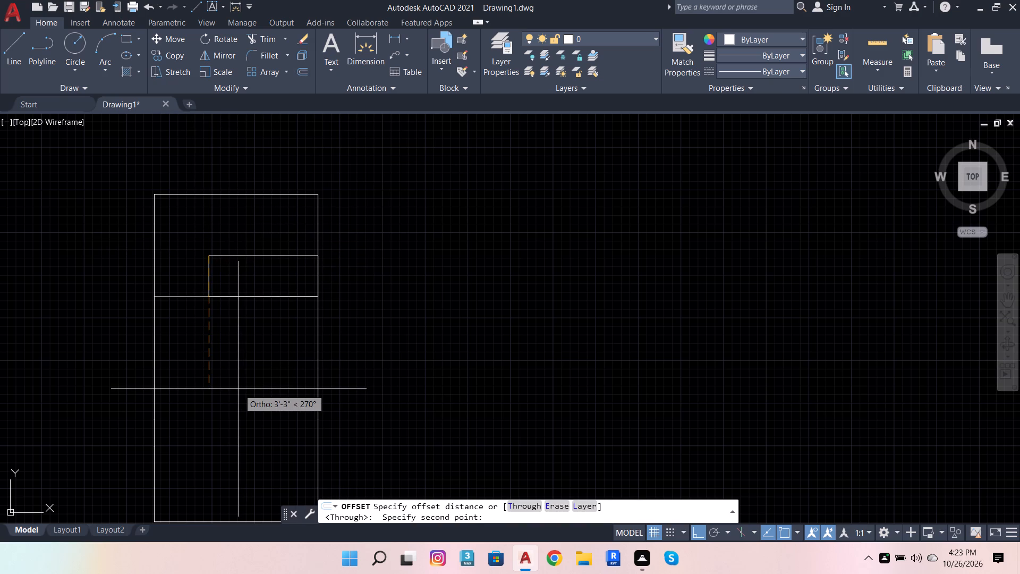
key(1)
key(Return)
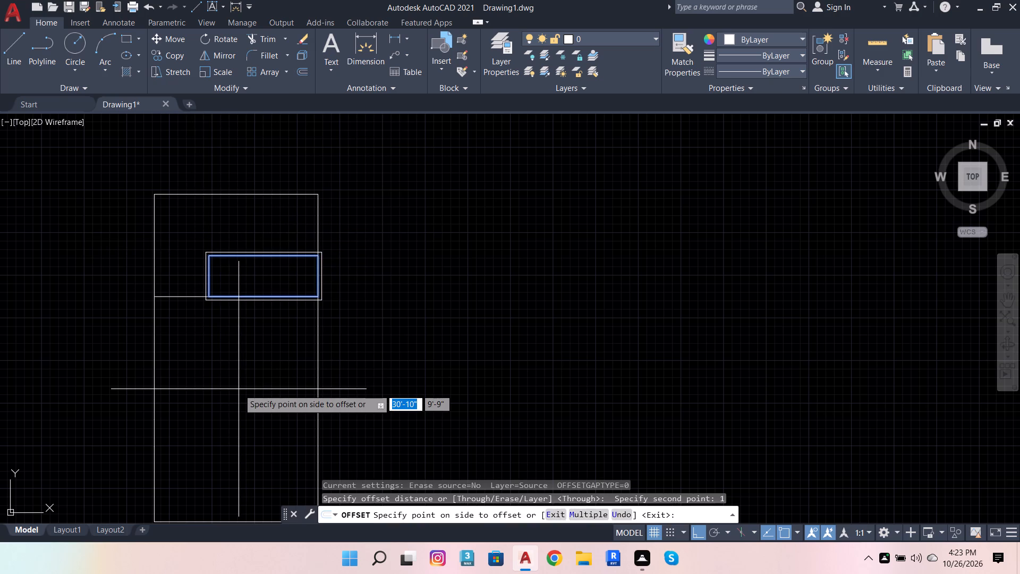
click(235, 272)
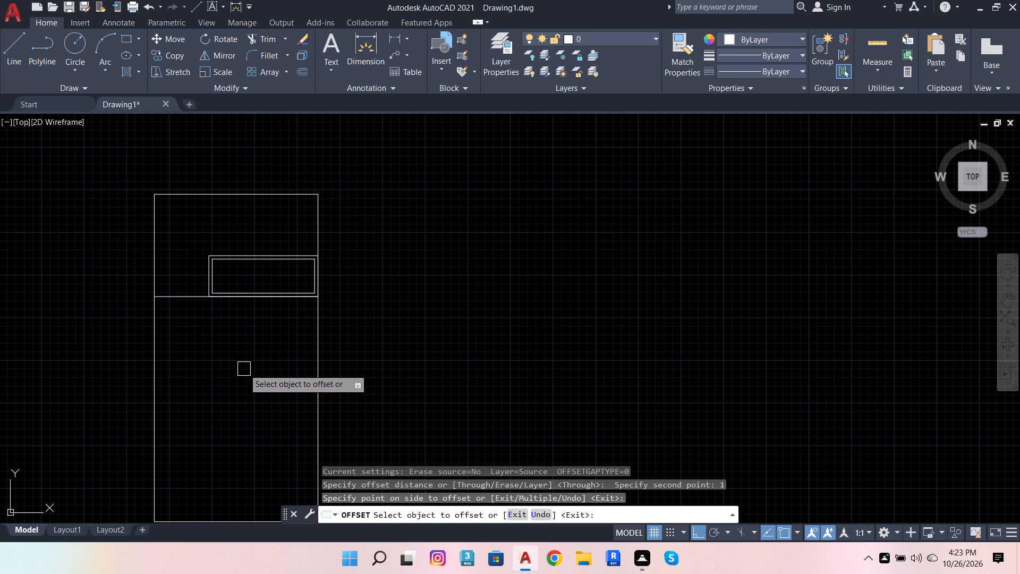
Create two more nested rectangles by offsetting the innermost rectangle inward twice at the same distance of 1.
scroll(299, 260, up, 2)
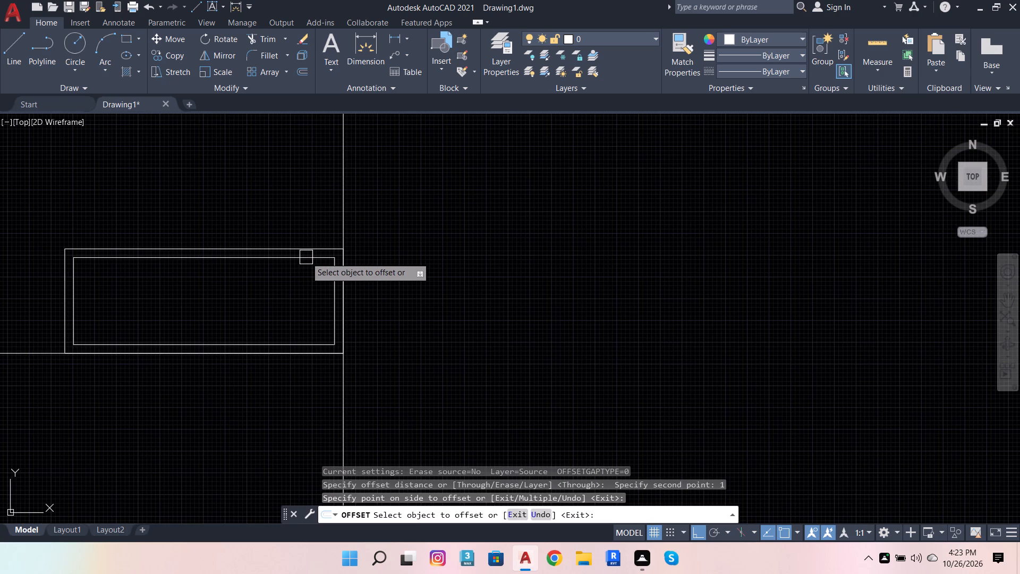
click(306, 258)
click(296, 296)
click(299, 272)
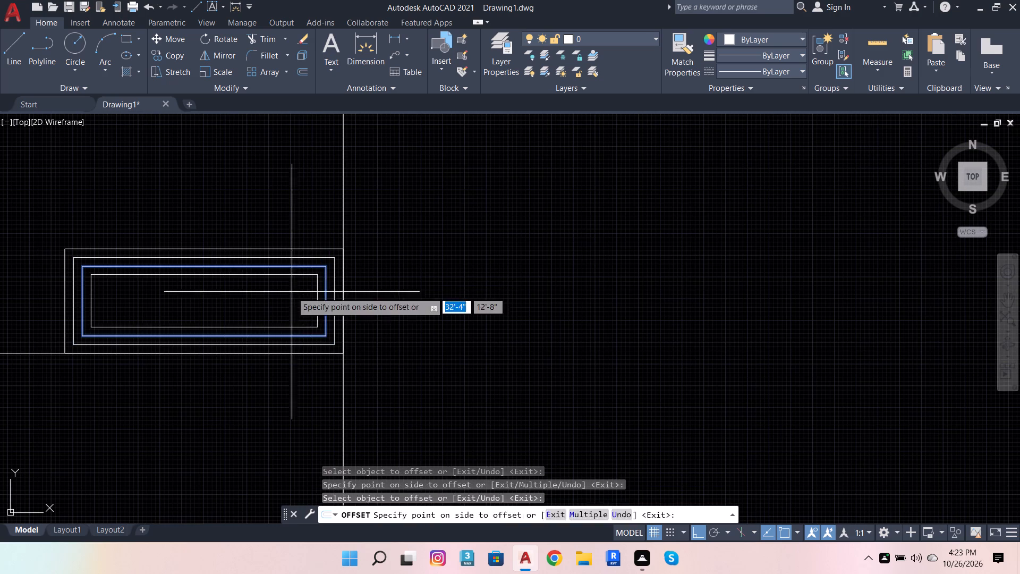
click(290, 300)
key(Escape)
key(Escape)
key(Escape)
Delete the third rectangle counted from the outside of the nested set, keeping the innermost one.
scroll(330, 284, up, 1)
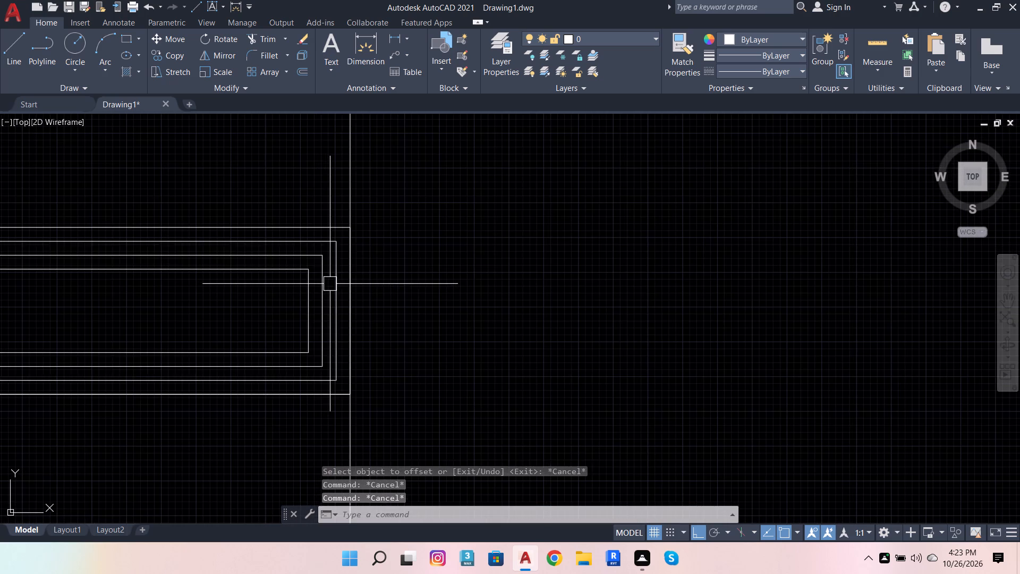
click(330, 284)
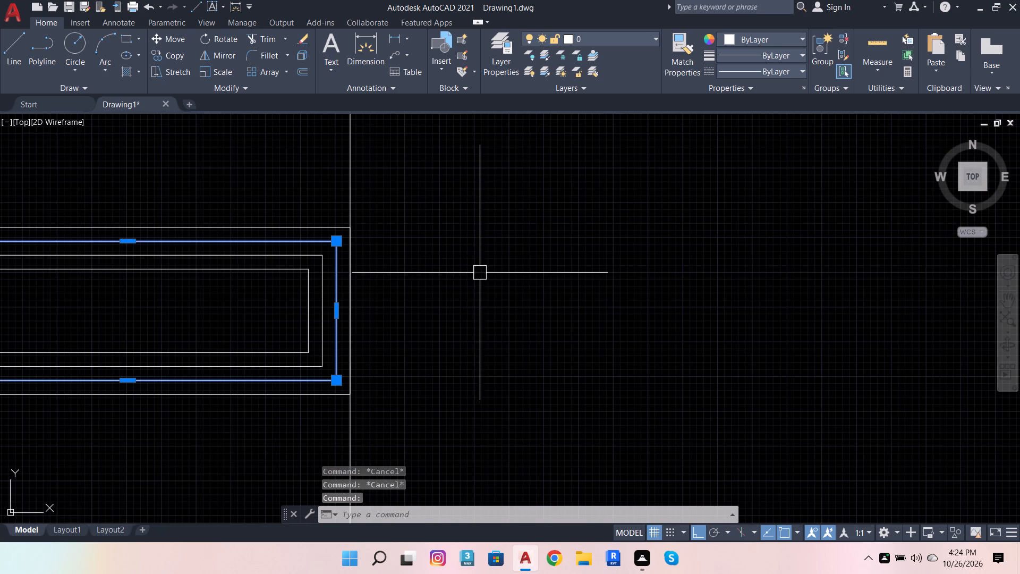
key(Escape)
click(321, 290)
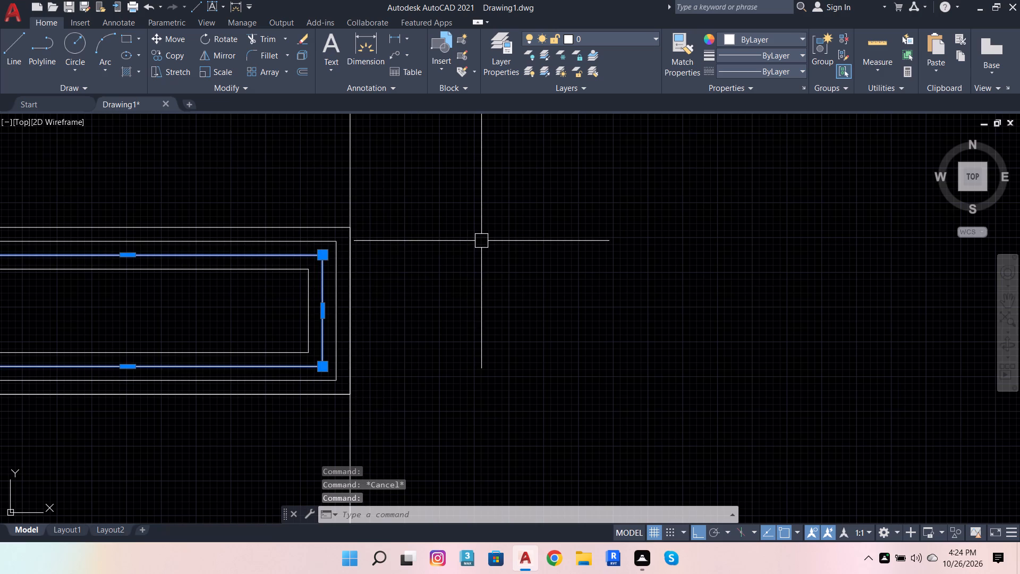
key(shift+Delete)
scroll(490, 252, down, 2)
scroll(411, 273, up, 1)
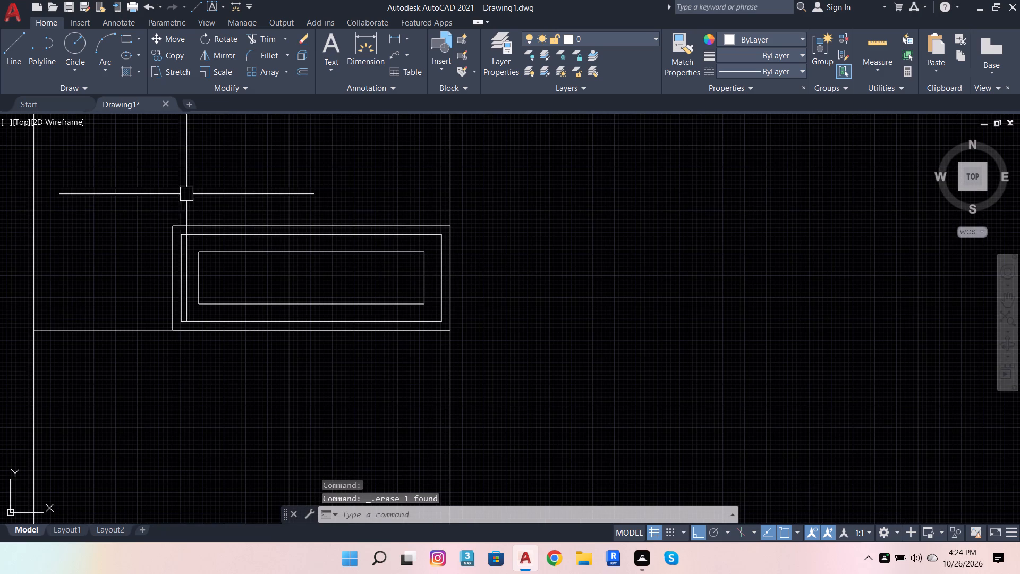
Draw diagonal lines joining the two left corners of the second rectangle to the matching corners of the innermost rectangle.
click(1, 54)
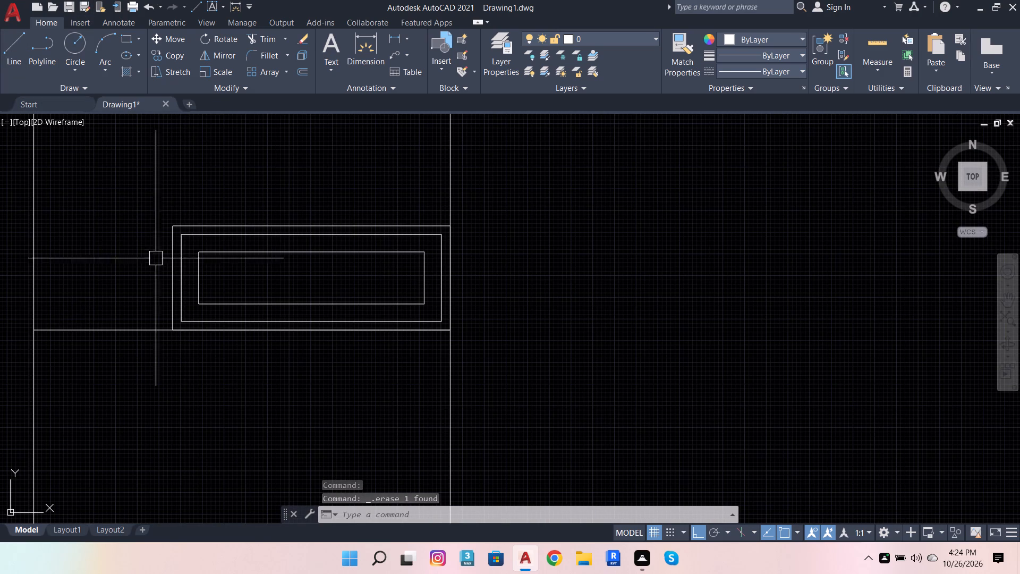
click(6, 45)
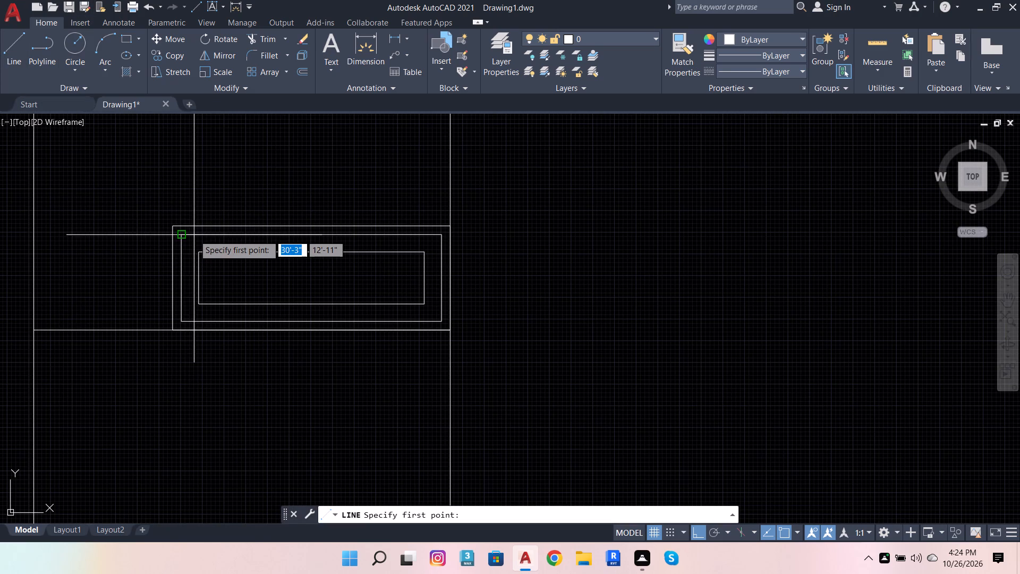
click(181, 234)
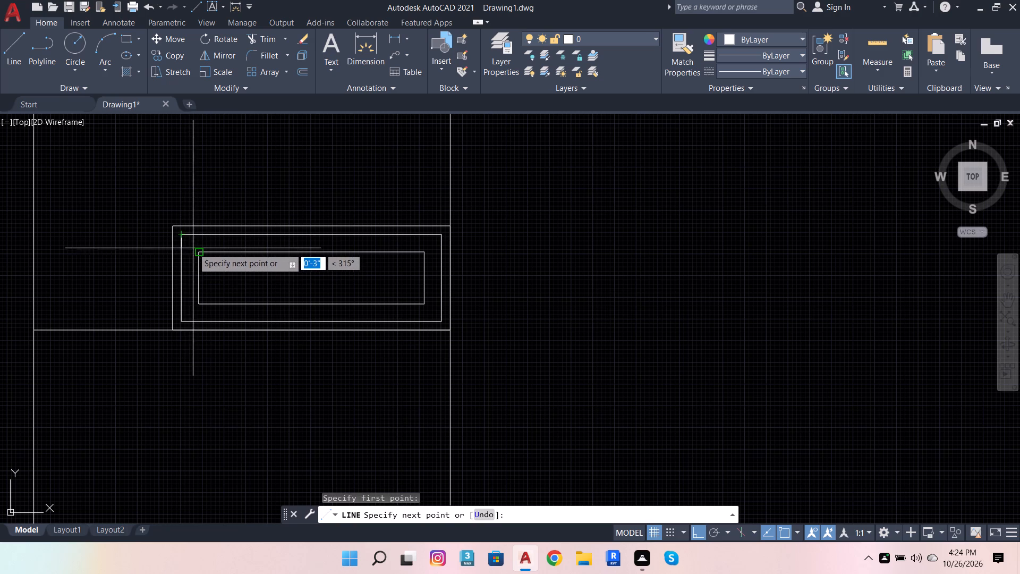
click(195, 250)
key(space)
key(space)
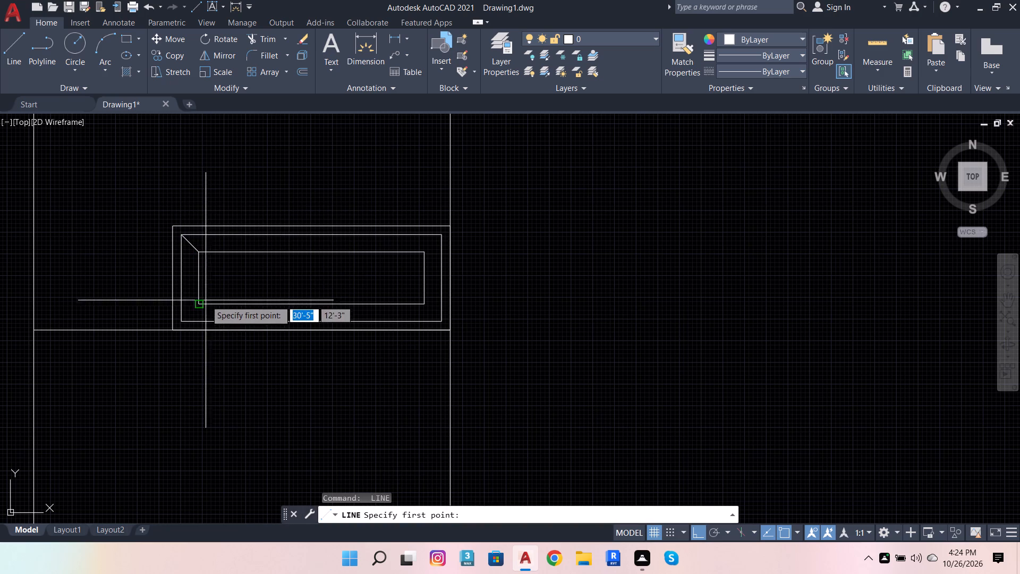
click(182, 322)
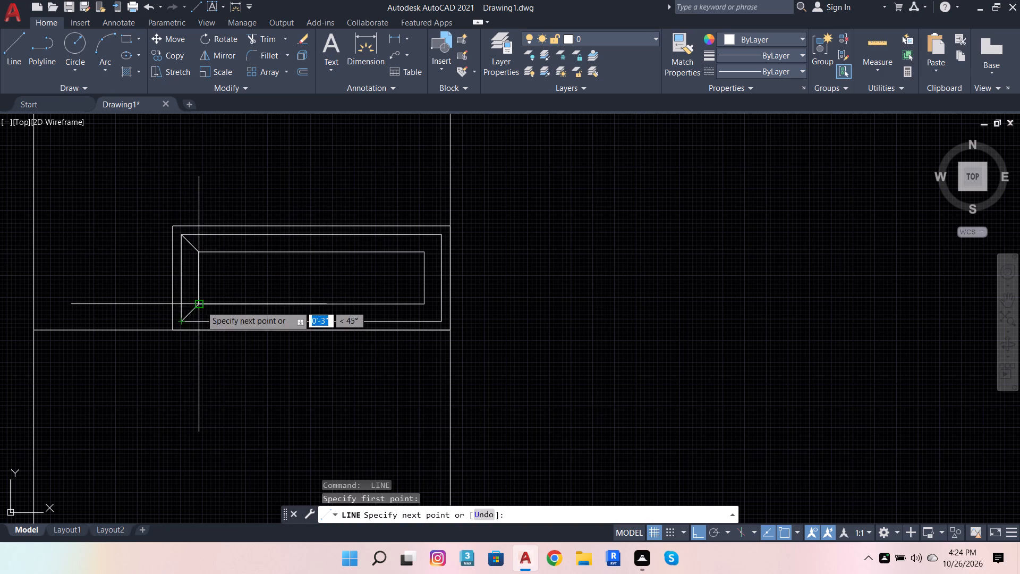
click(198, 305)
key(space)
Draw diagonal lines joining the two right corners of the second rectangle to the matching corners of the innermost rectangle.
key(space)
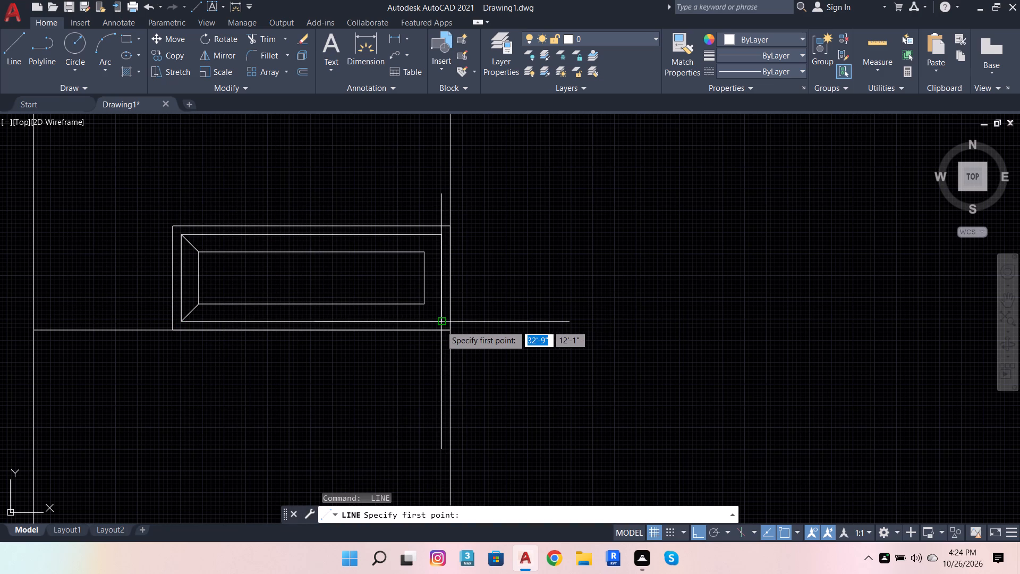
click(439, 321)
click(427, 306)
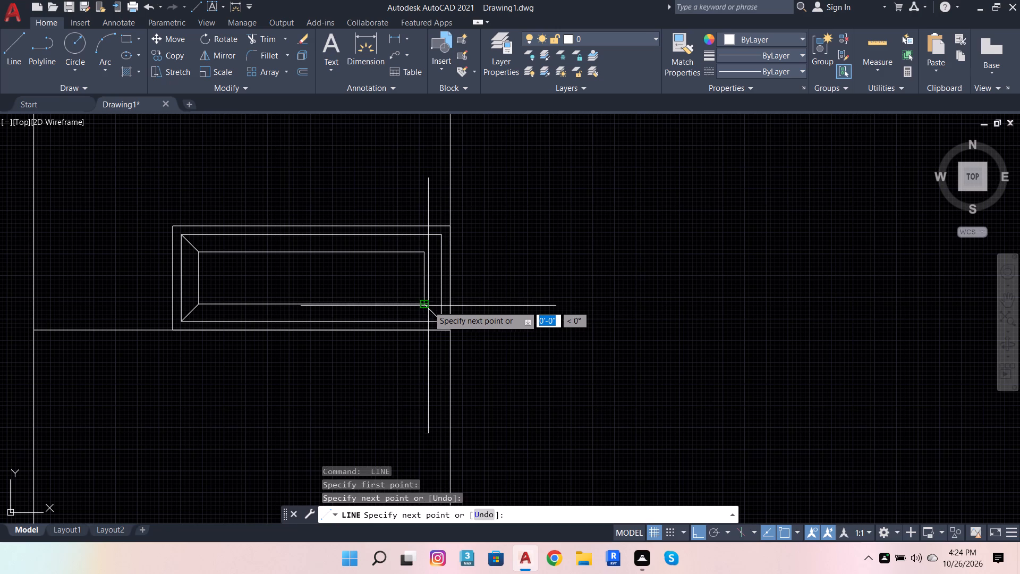
key(space)
key(space)
click(444, 235)
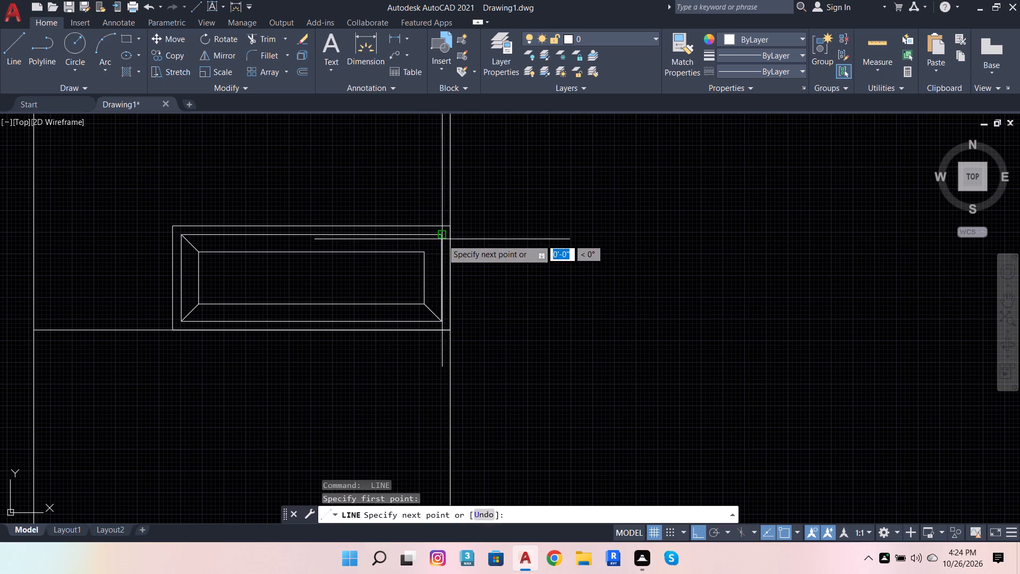
click(426, 253)
key(space)
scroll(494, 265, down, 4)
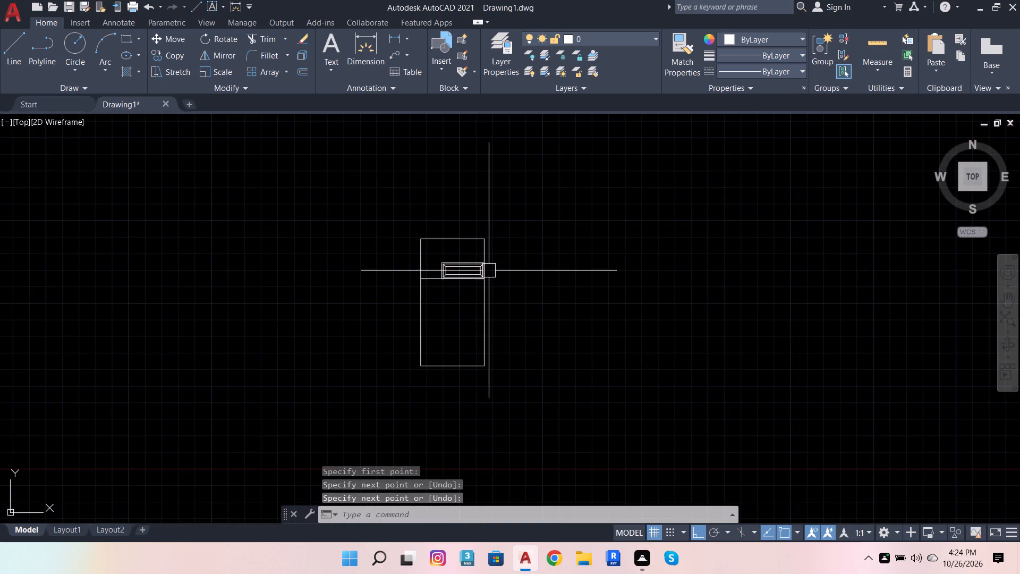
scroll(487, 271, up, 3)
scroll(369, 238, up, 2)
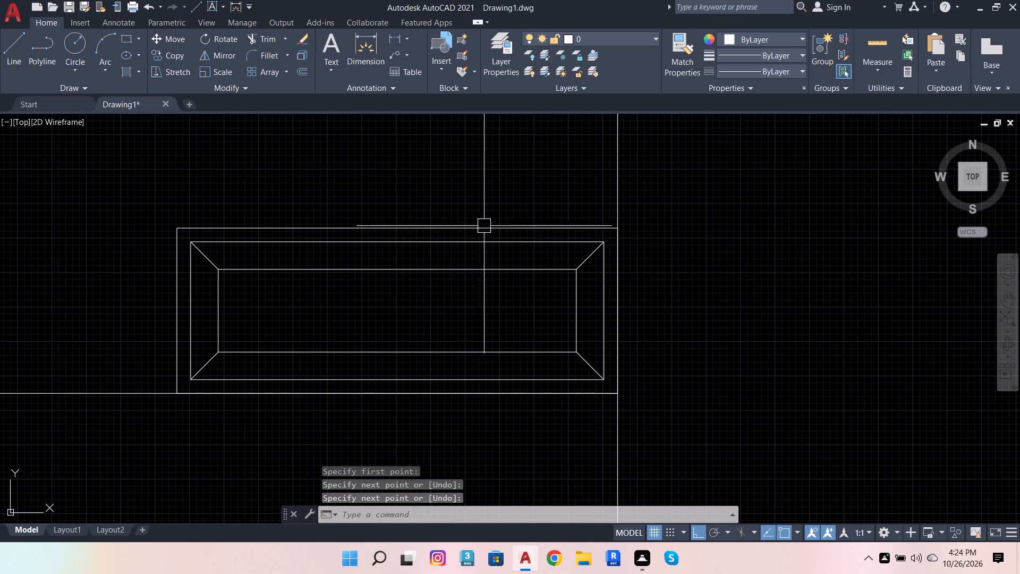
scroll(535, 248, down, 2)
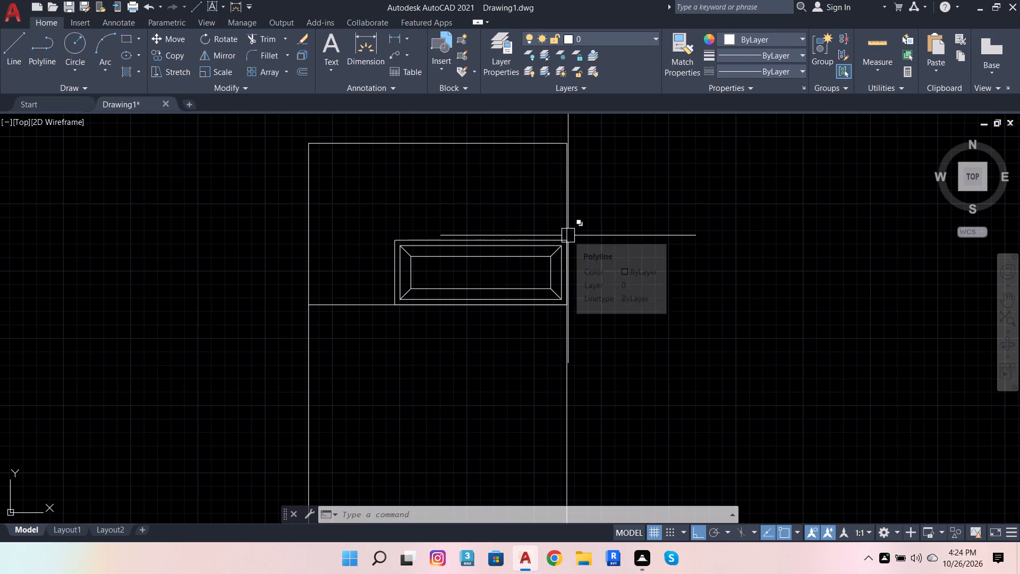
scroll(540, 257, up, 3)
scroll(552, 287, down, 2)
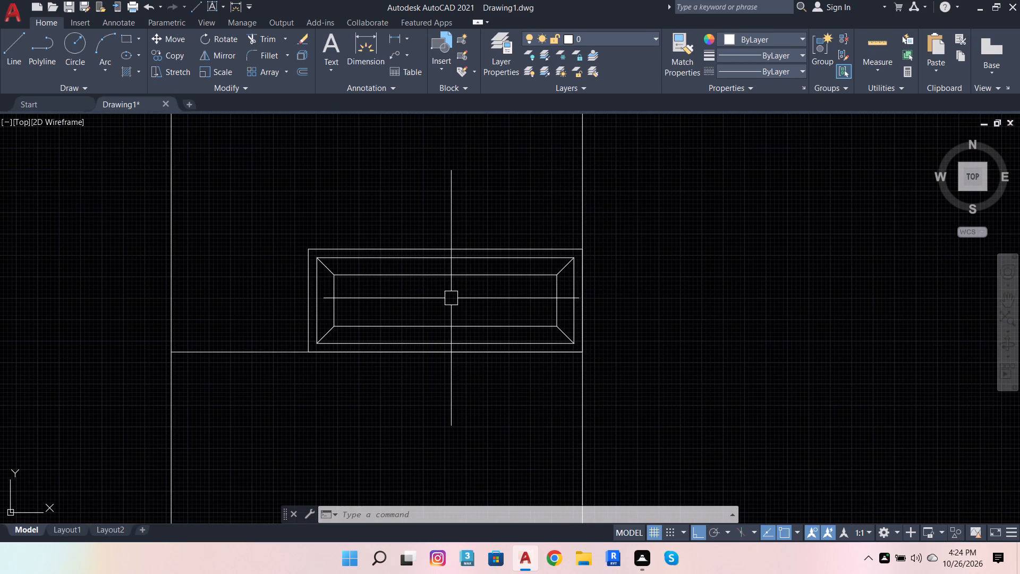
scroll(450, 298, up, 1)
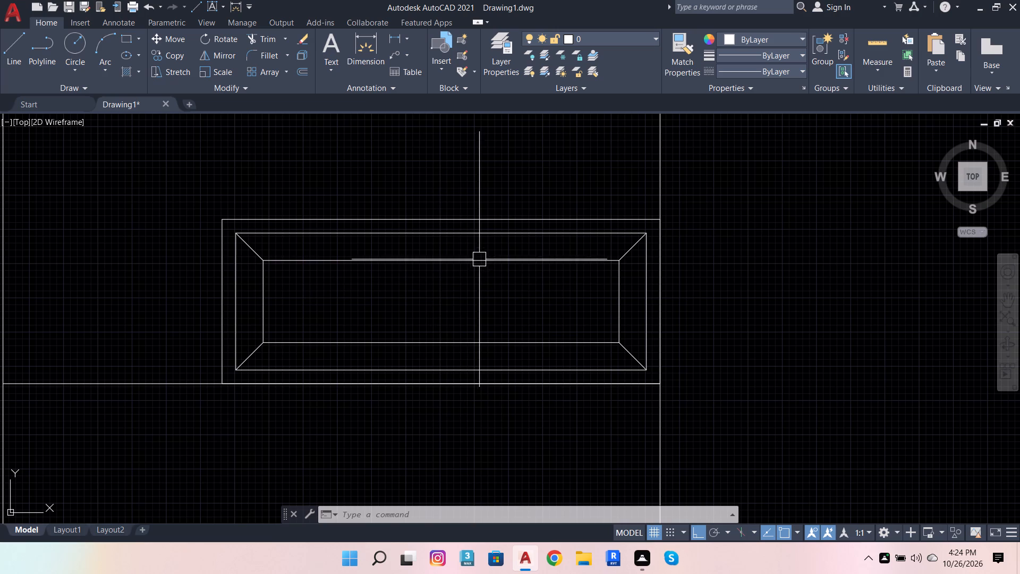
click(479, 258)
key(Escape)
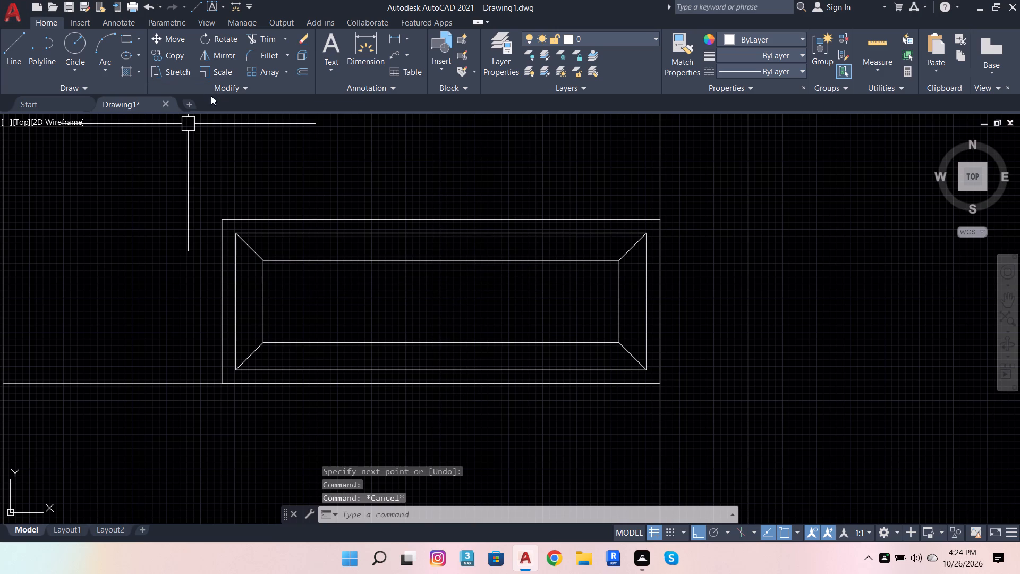
Trim away the innermost rectangle's top edge and the two upper corner diagonals.
click(266, 38)
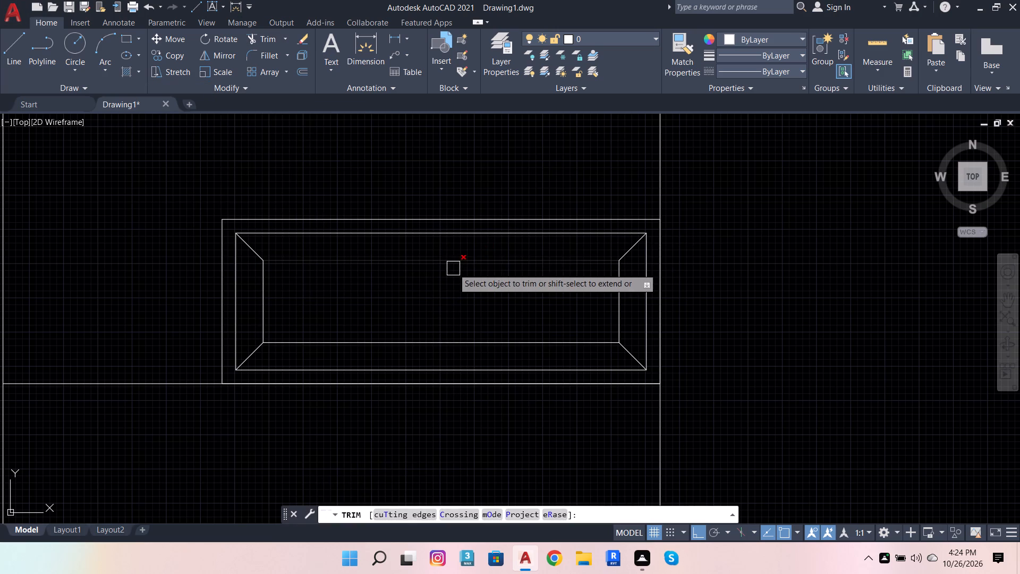
click(453, 269)
click(454, 251)
click(258, 247)
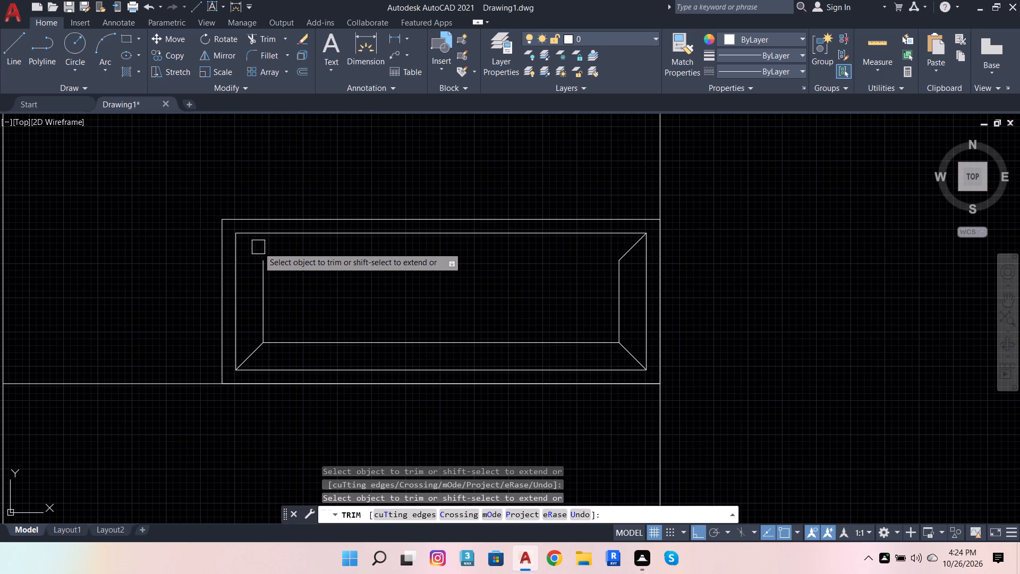
click(628, 250)
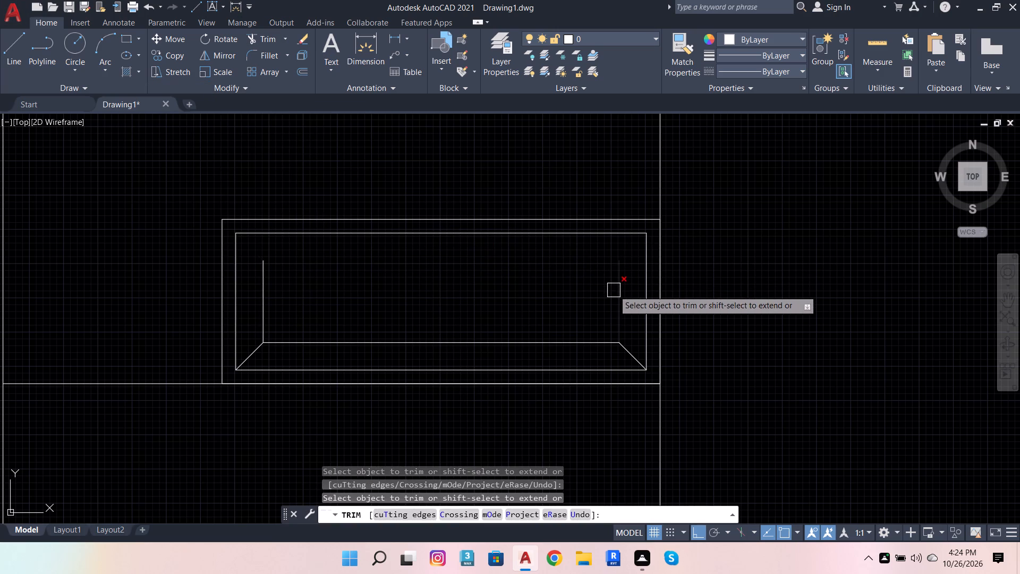
Extend the innermost shape's two vertical sides up to the top edge of the surrounding rectangle.
shift+click(615, 290)
shift+click(263, 281)
scroll(530, 320, down, 2)
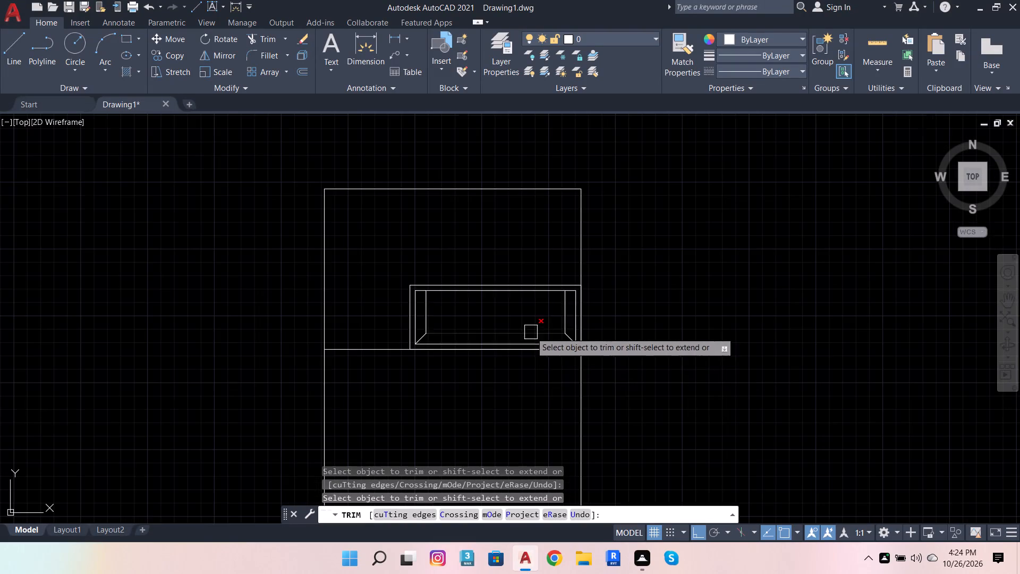
key(Escape)
key(Escape)
key(Escape)
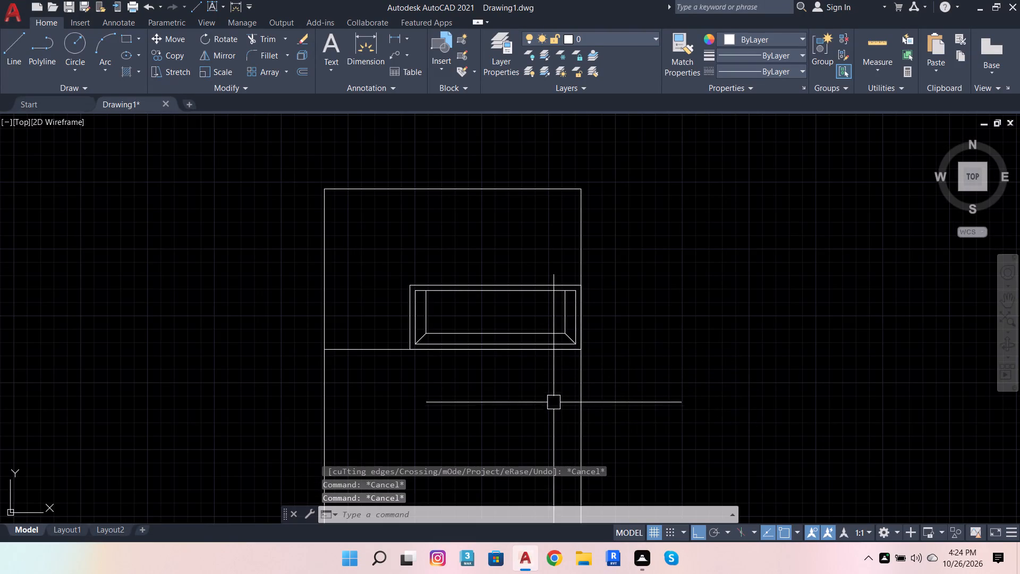
Offset the open three-sided innermost polyline inward by 1.
scroll(489, 308, up, 2)
click(449, 376)
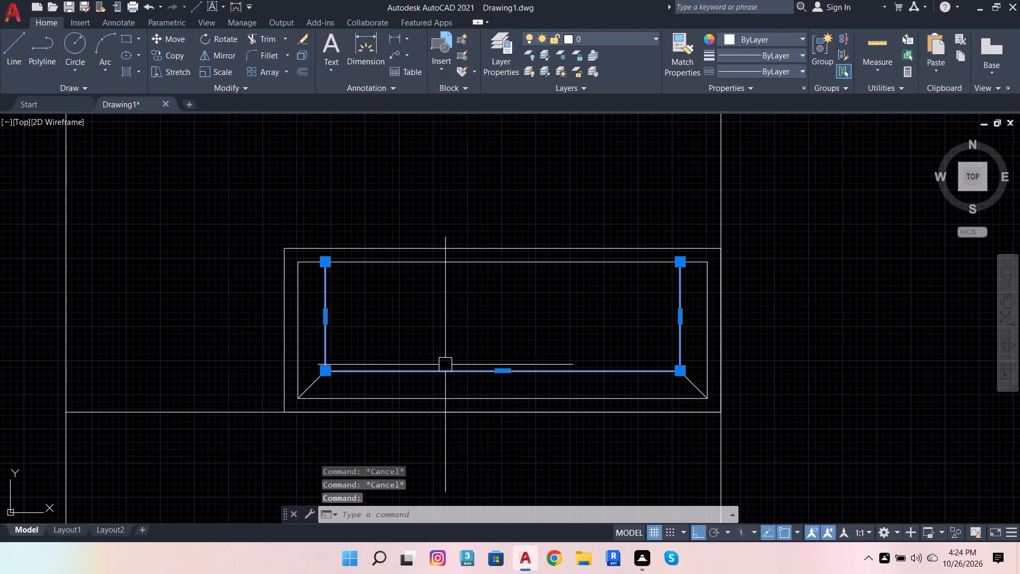
click(303, 79)
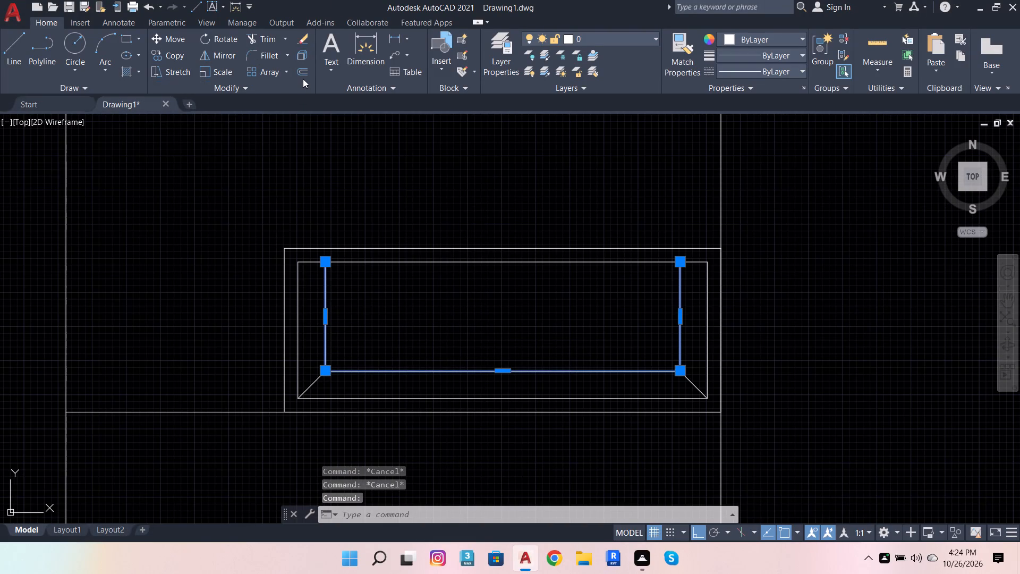
click(304, 72)
drag(331, 263, 336, 263)
key(1)
key(Return)
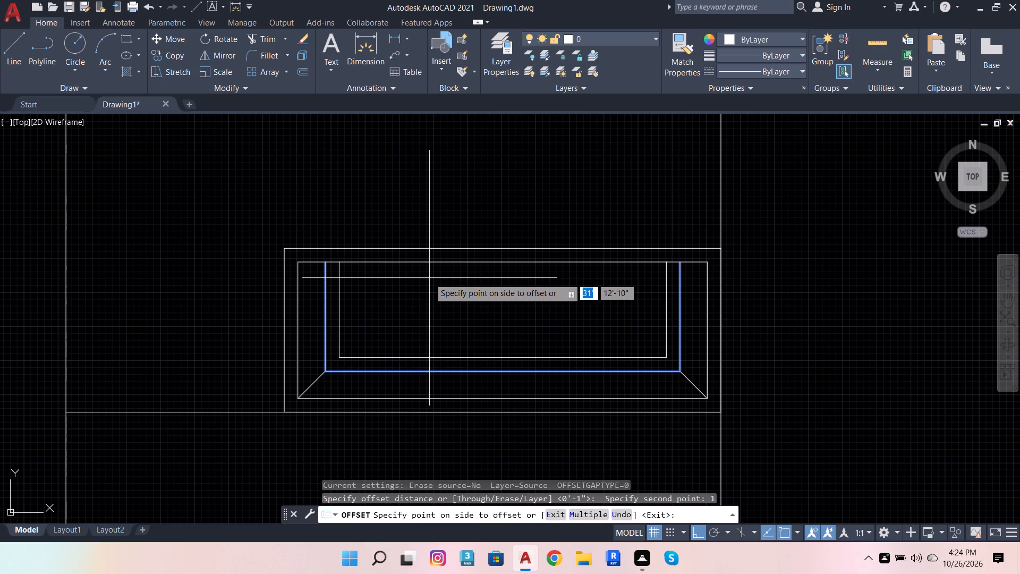
click(429, 278)
key(Escape)
Delete the original three-sided polyline, keeping its inward offset copy.
click(347, 374)
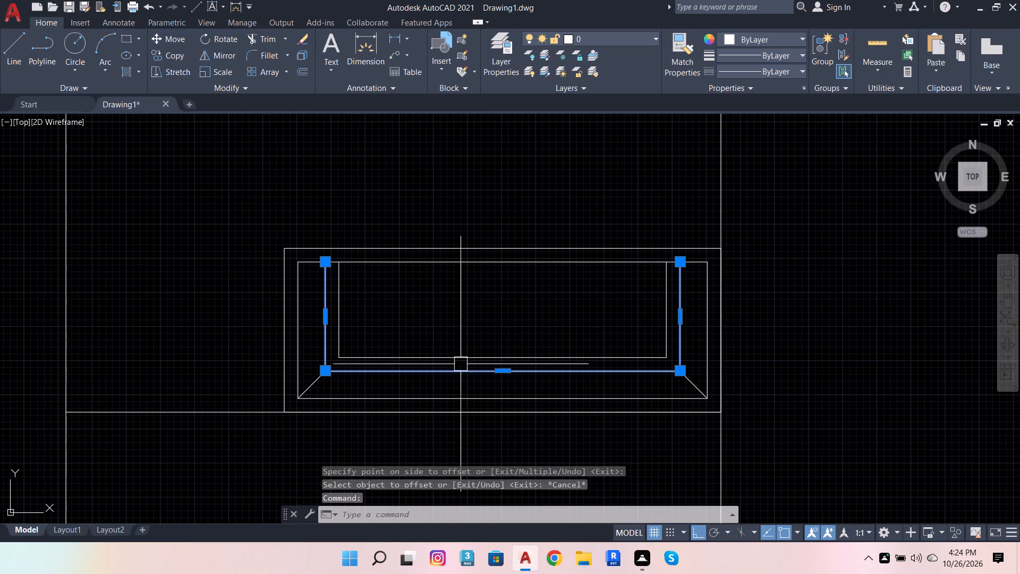
key(shift+Delete)
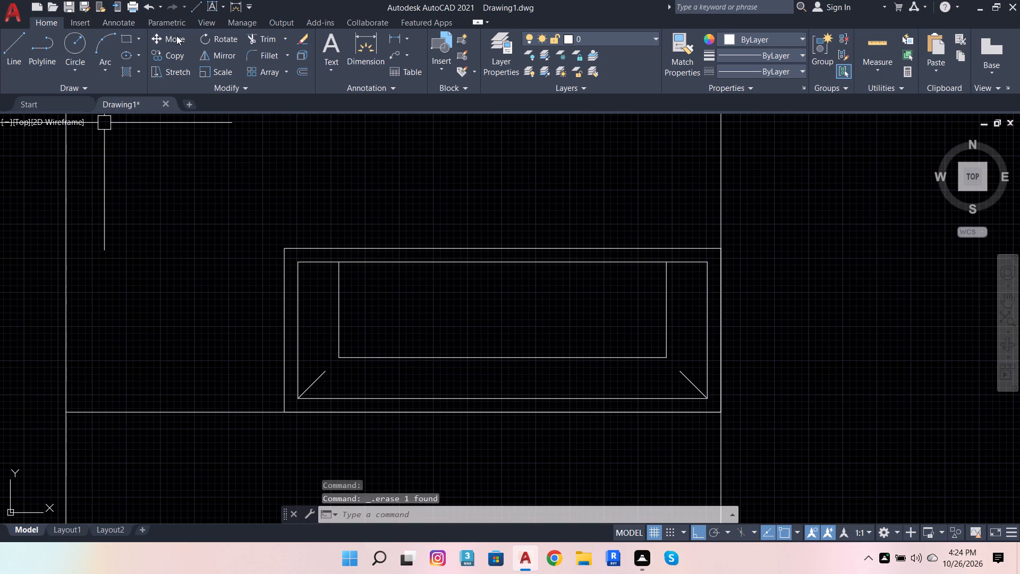
Extend the two lower corner diagonals to meet the bottom corners of the offset three-sided polyline.
click(254, 44)
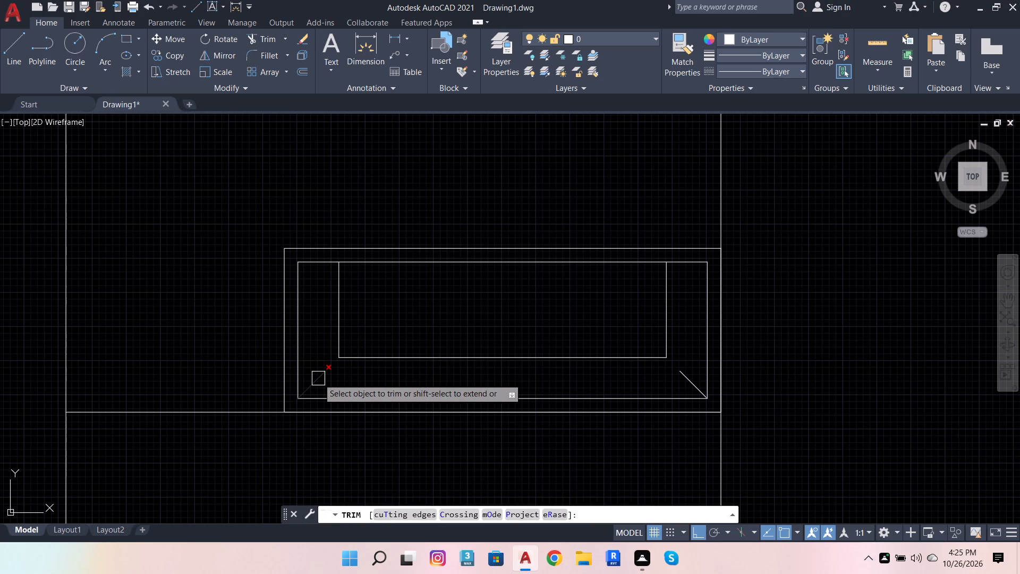
shift+click(318, 378)
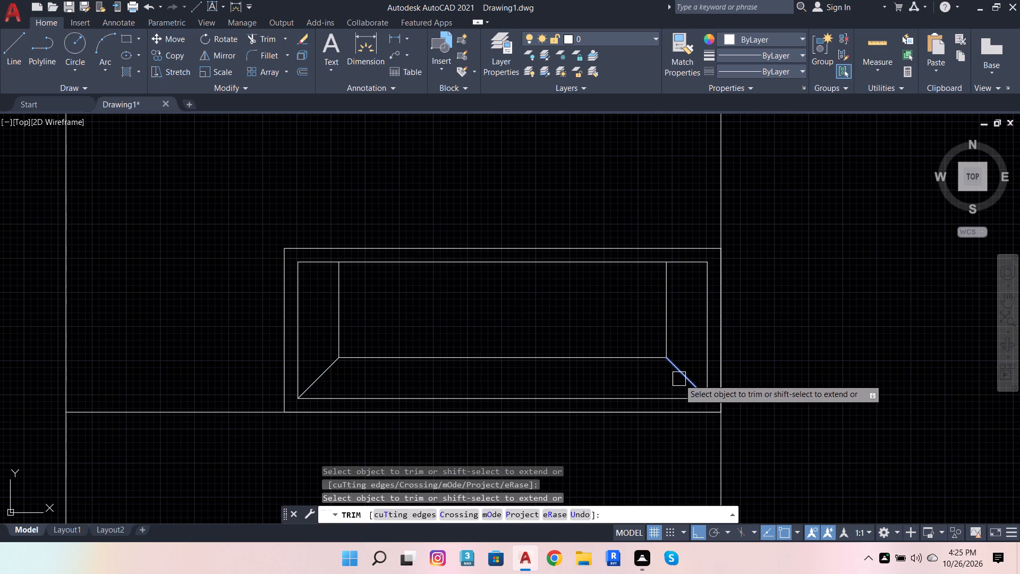
shift+click(679, 379)
key(Escape)
Draw a vertical line from the midpoint of the nested panel's outer top edge up past the top of the main outline.
scroll(454, 355, down, 2)
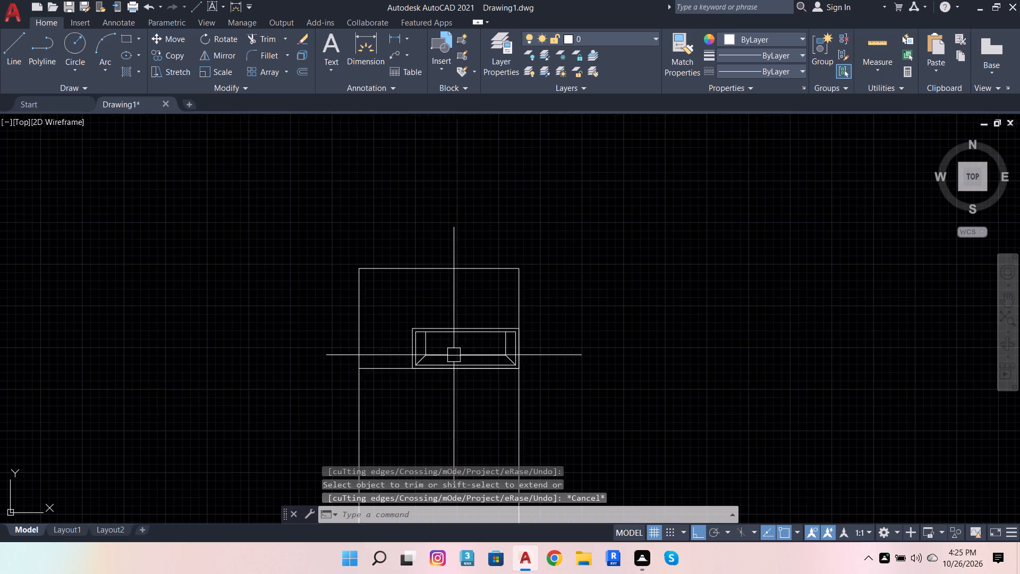
scroll(454, 355, down, 1)
scroll(457, 378, up, 1)
scroll(585, 265, down, 1)
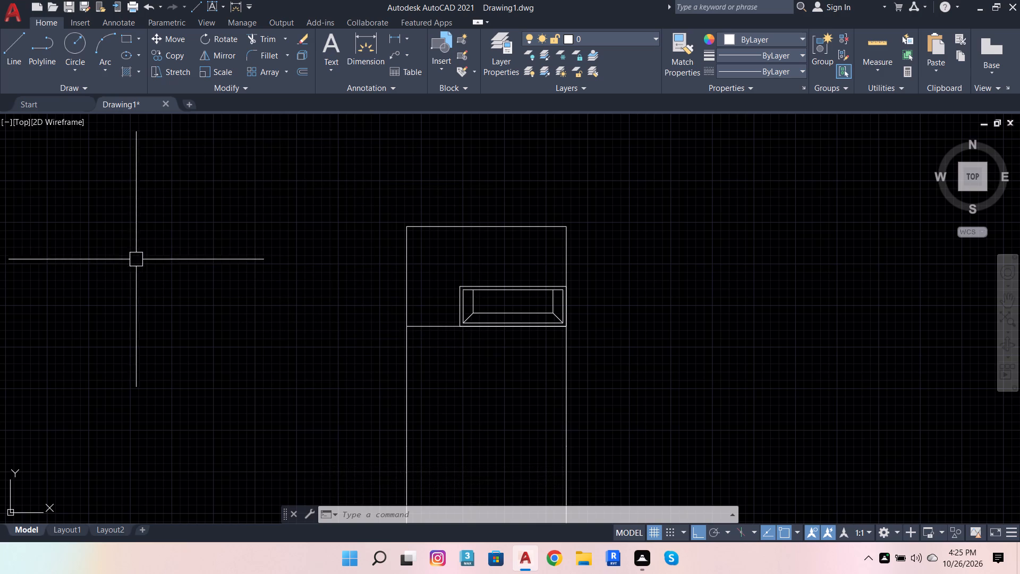
click(15, 47)
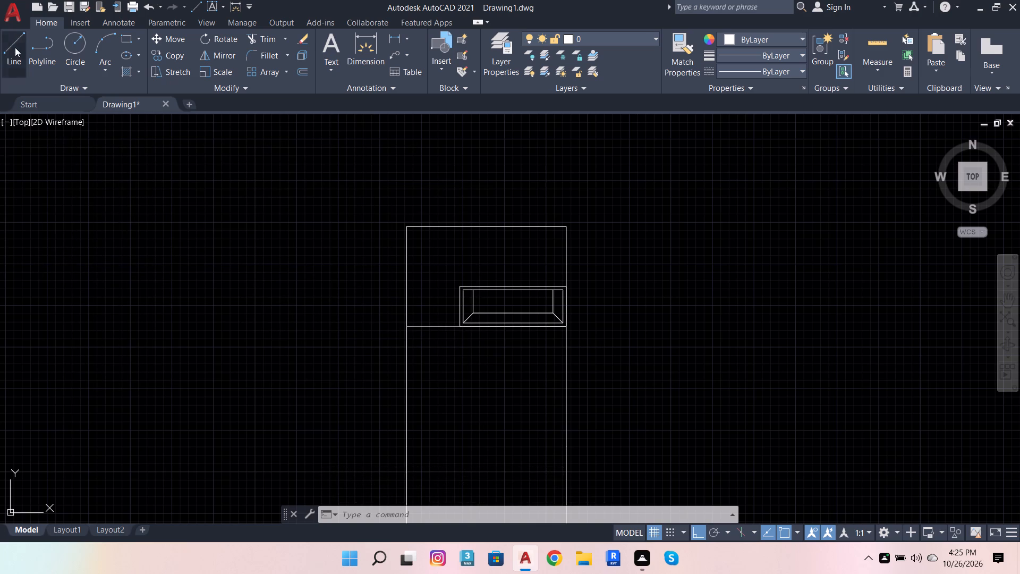
shift+right_click(683, 307)
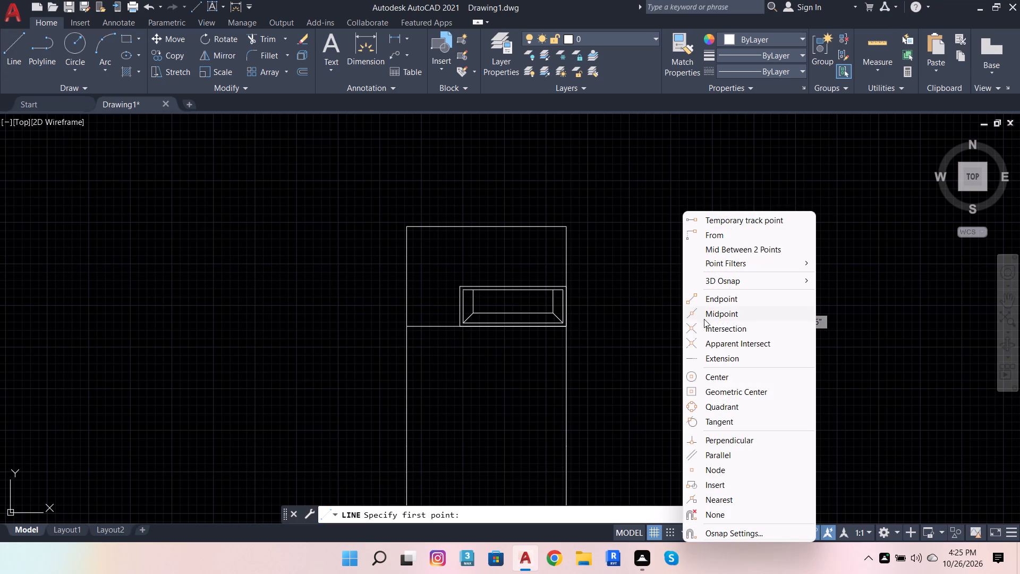
click(733, 313)
scroll(513, 289, up, 2)
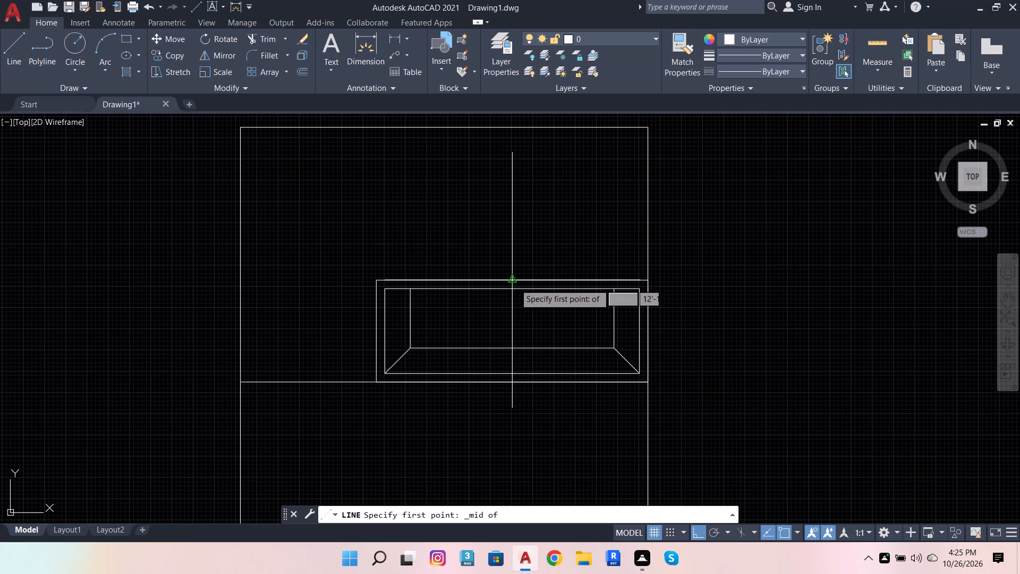
click(516, 283)
scroll(521, 289, down, 1)
click(531, 136)
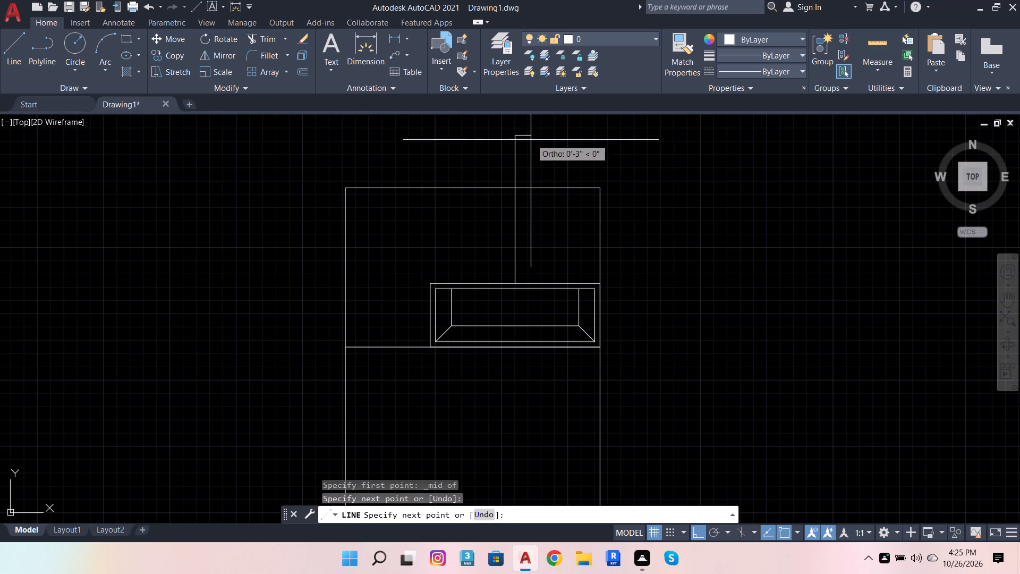
key(space)
Draw a vertical line from the nested panel's outer top-left corner up past the top of the main outline.
key(space)
click(431, 281)
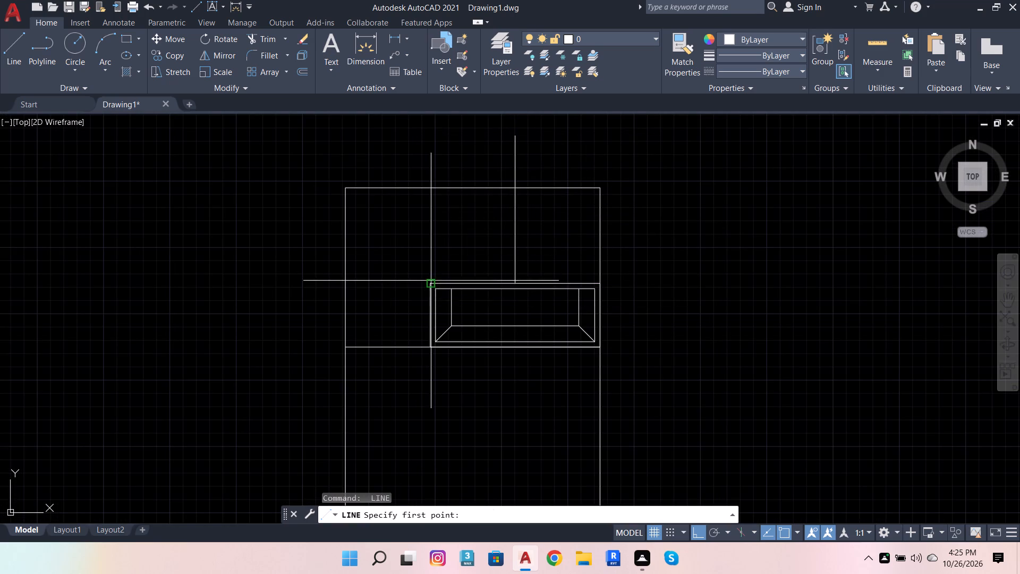
click(452, 157)
key(space)
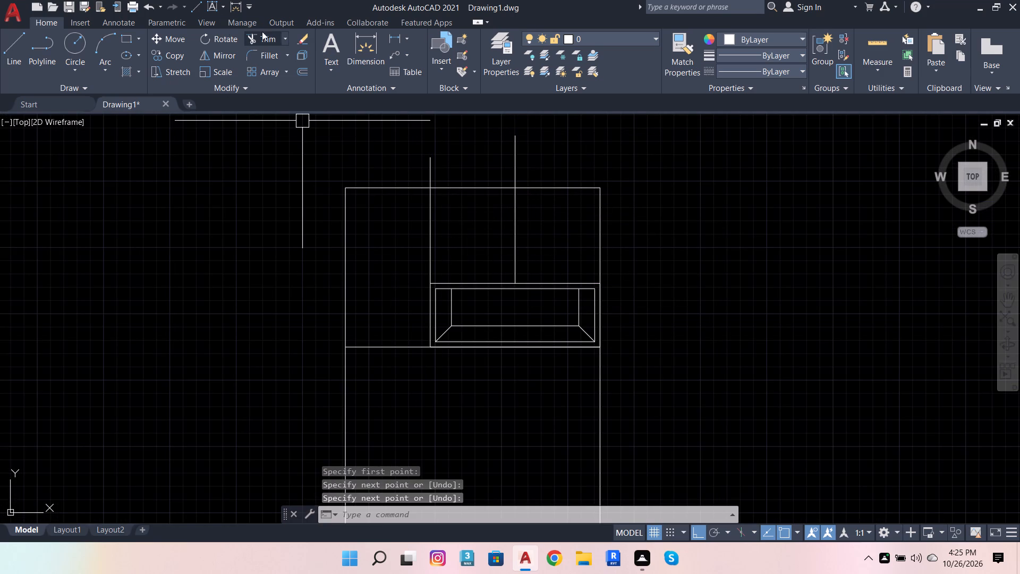
Trim the parts of the two vertical lines that stick out above the main outline's top edge.
click(266, 31)
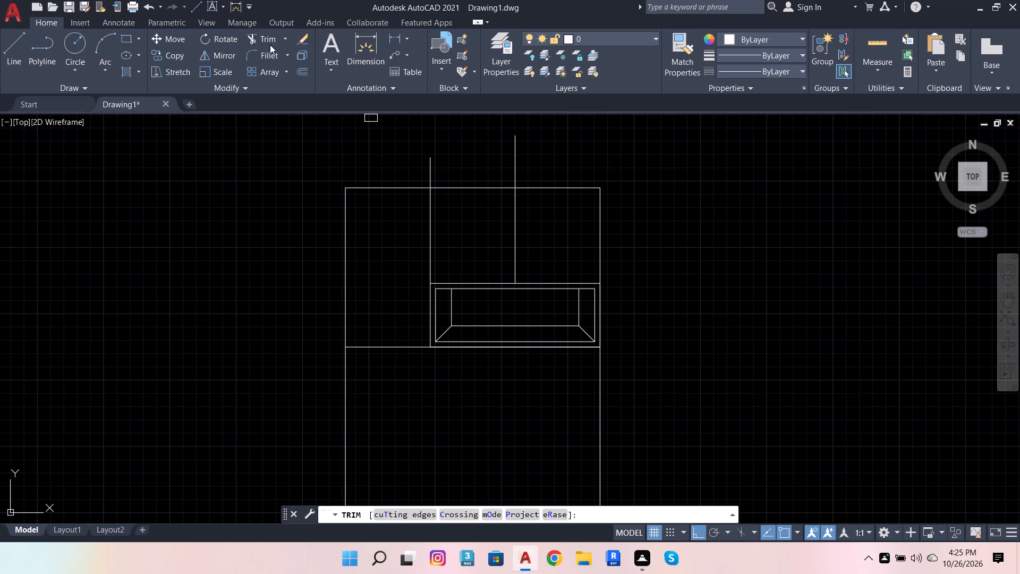
click(270, 41)
click(551, 168)
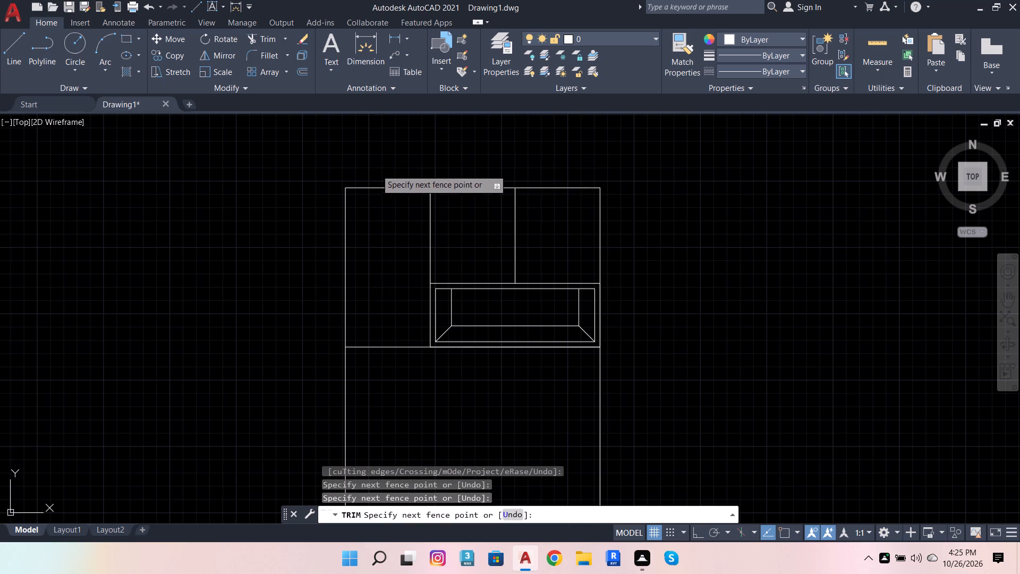
click(376, 170)
key(space)
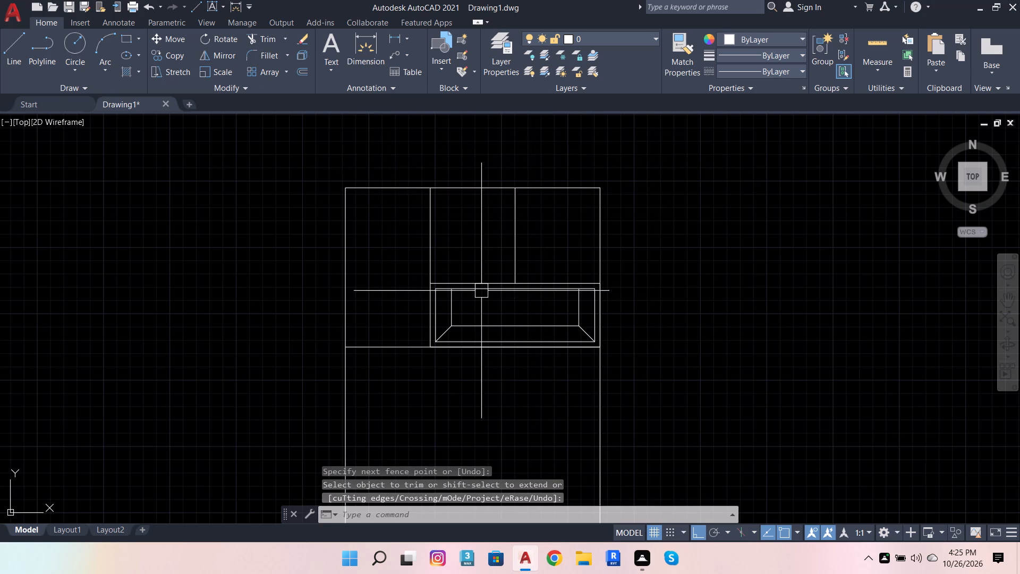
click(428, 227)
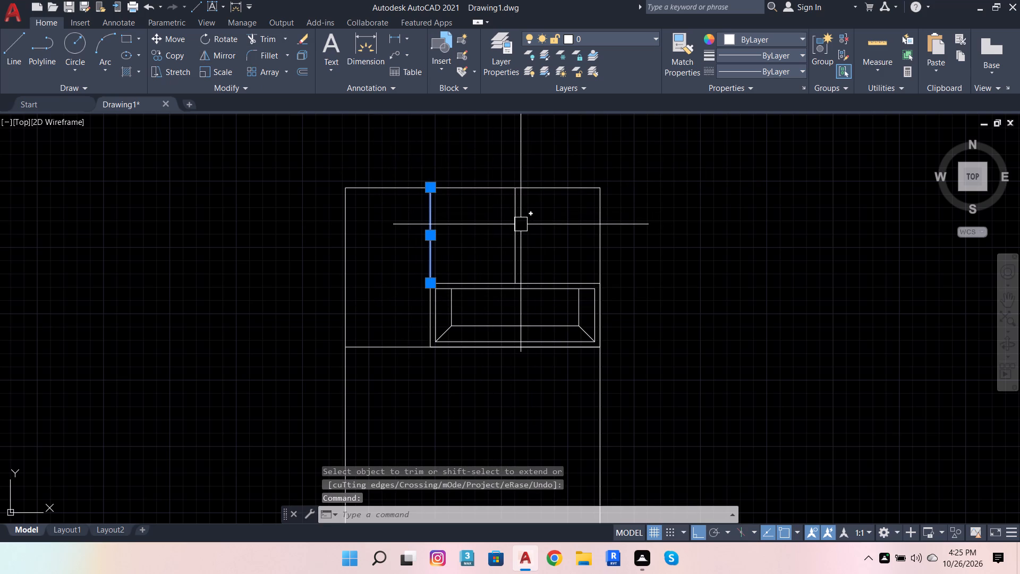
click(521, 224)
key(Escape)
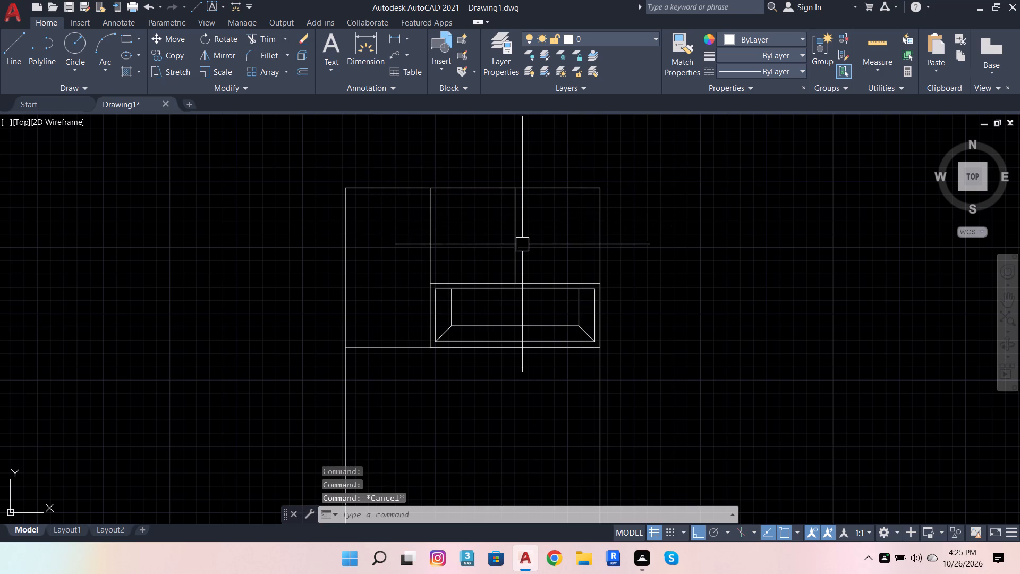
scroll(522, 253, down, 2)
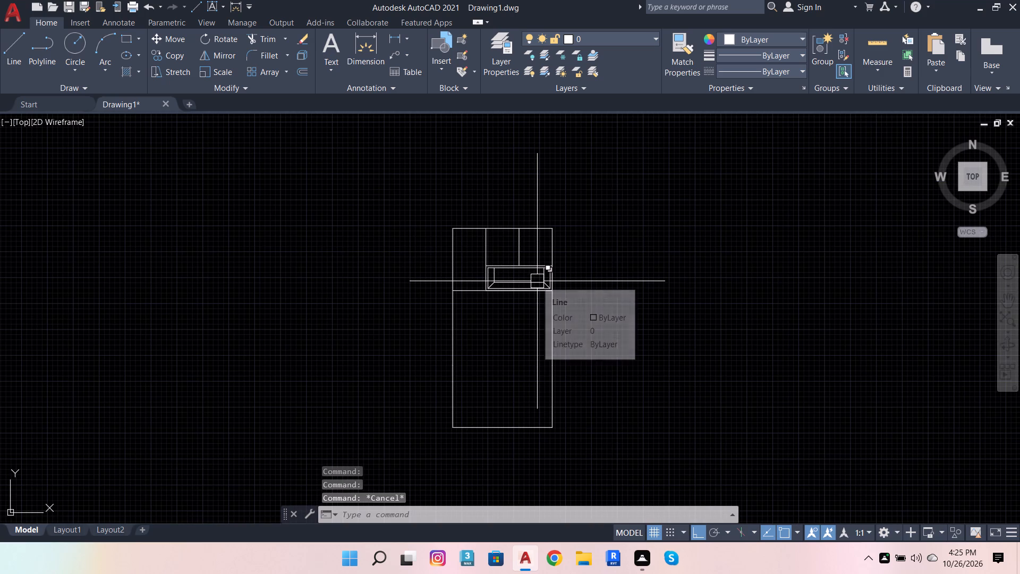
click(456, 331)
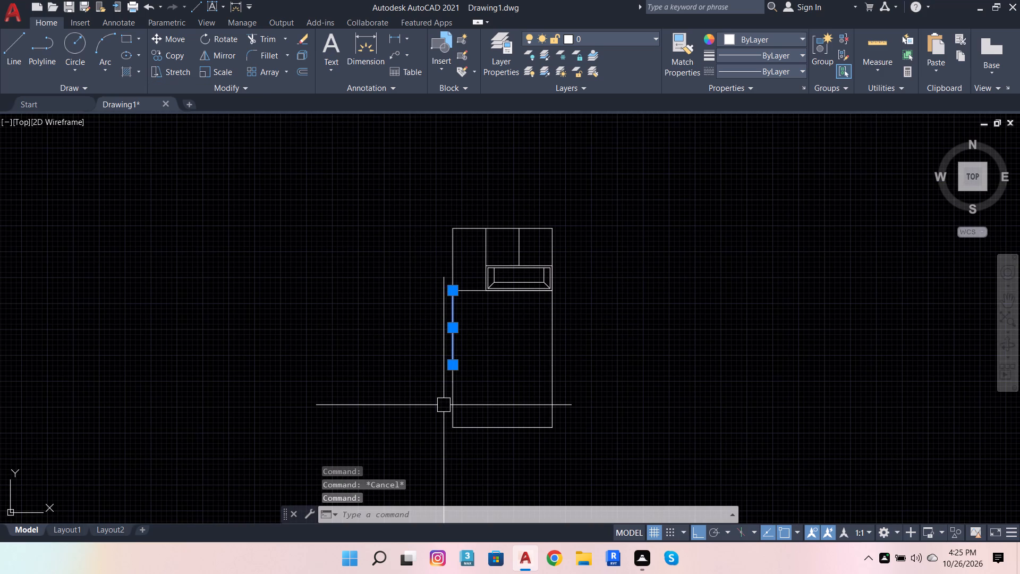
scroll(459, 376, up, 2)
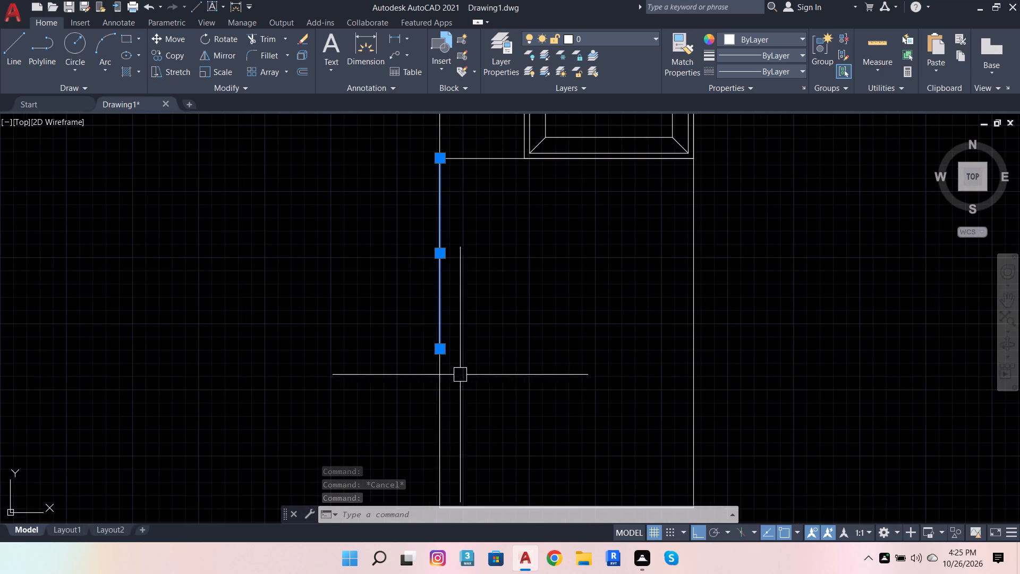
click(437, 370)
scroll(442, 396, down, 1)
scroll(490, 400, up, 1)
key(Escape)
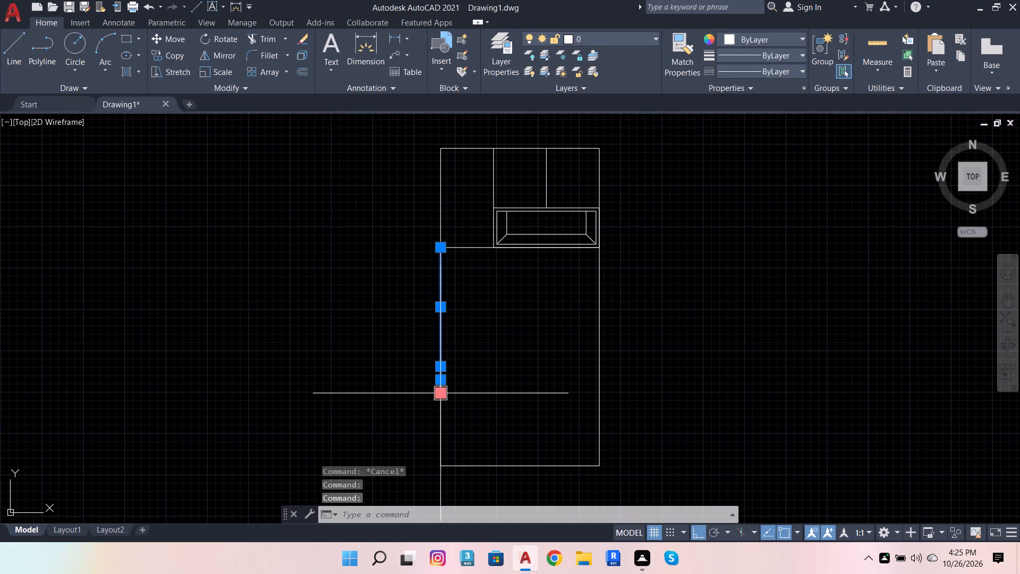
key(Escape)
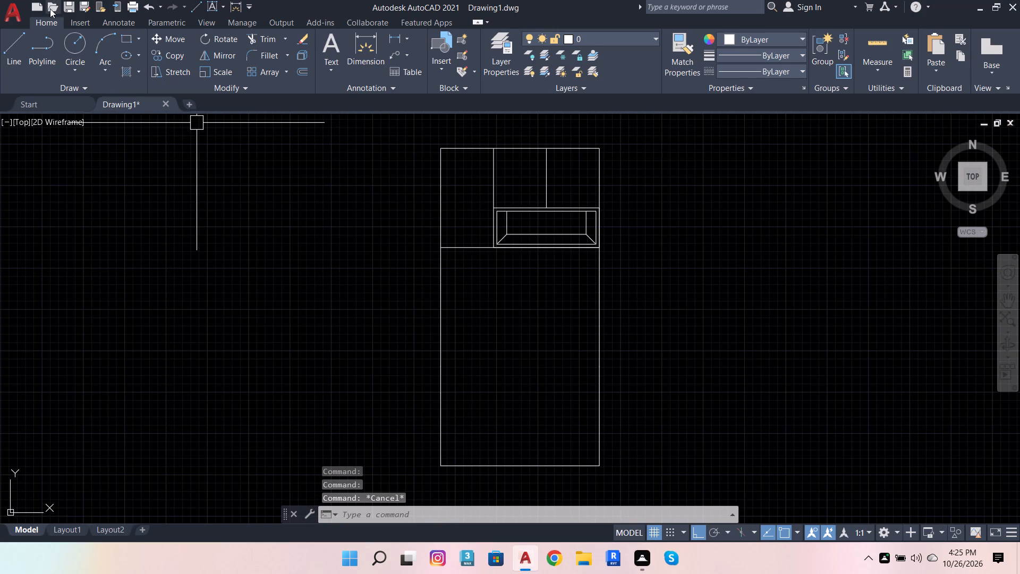
Draw two horizontal lines from the segment endpoints on the lower part of the outline's left edge to past its right edge.
click(6, 43)
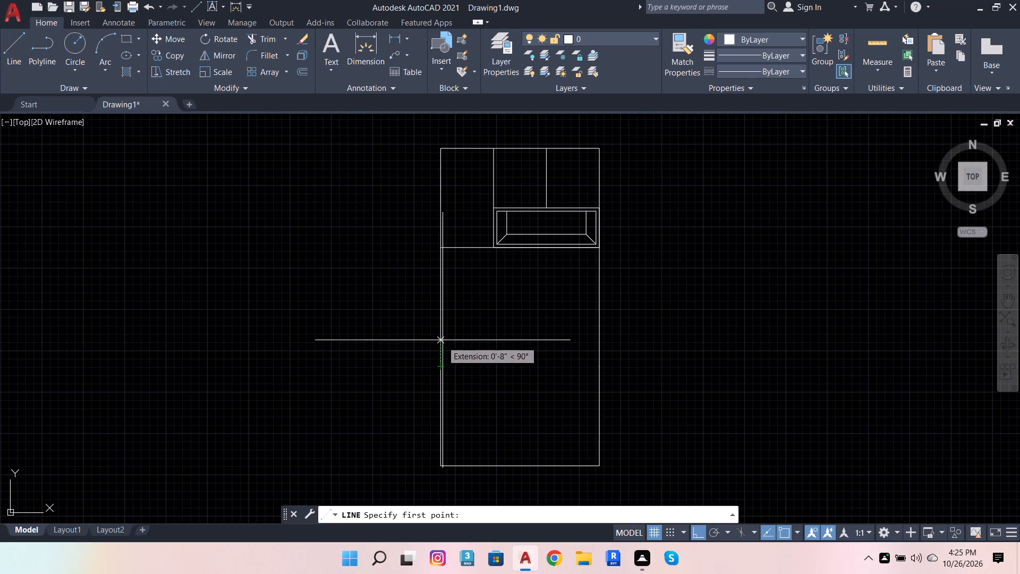
click(443, 396)
click(693, 374)
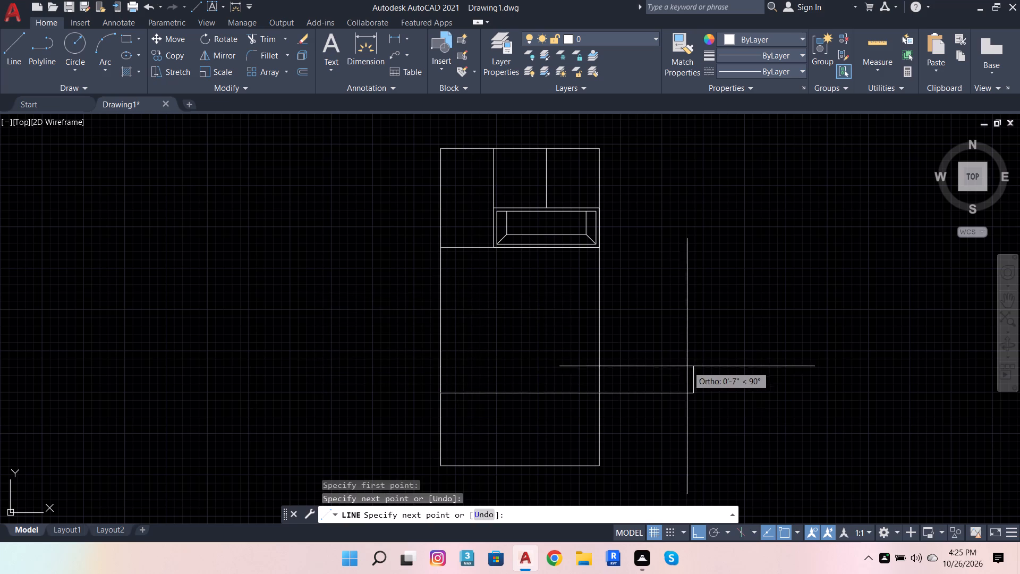
key(space)
key(space)
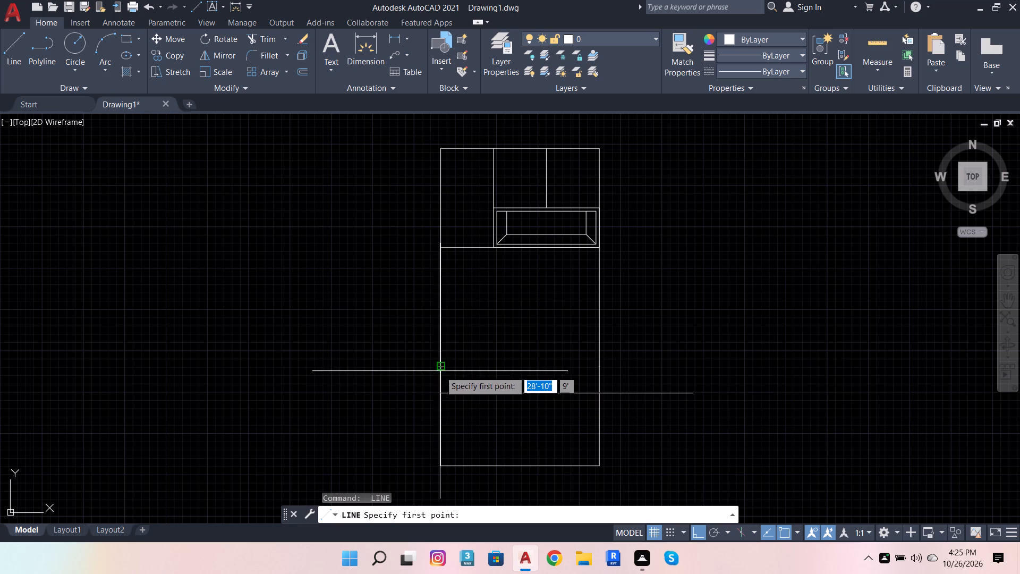
click(441, 364)
click(737, 356)
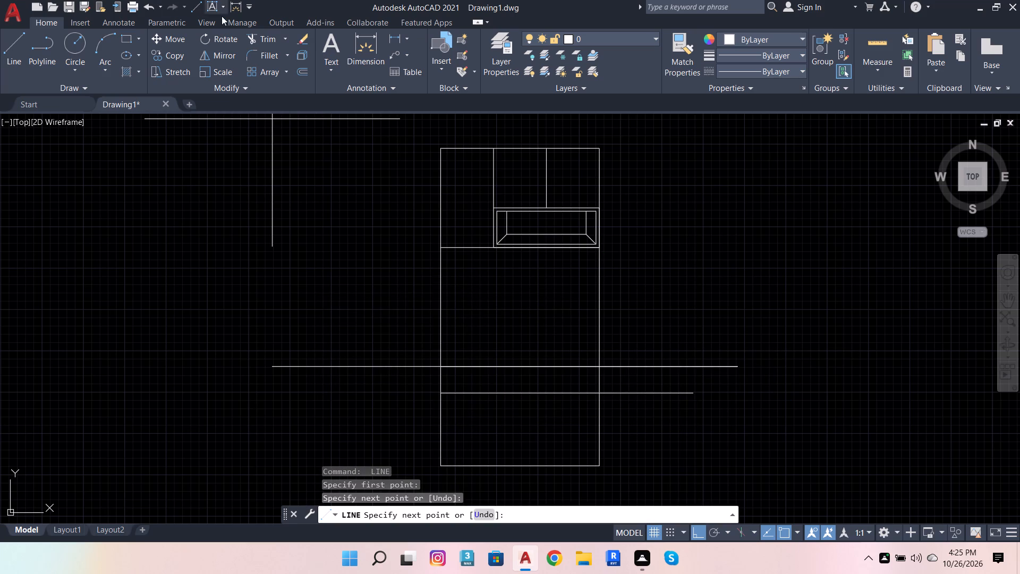
Trim the overhanging ends of the two horizontal lines beyond the main outline's right edge.
click(263, 39)
click(649, 334)
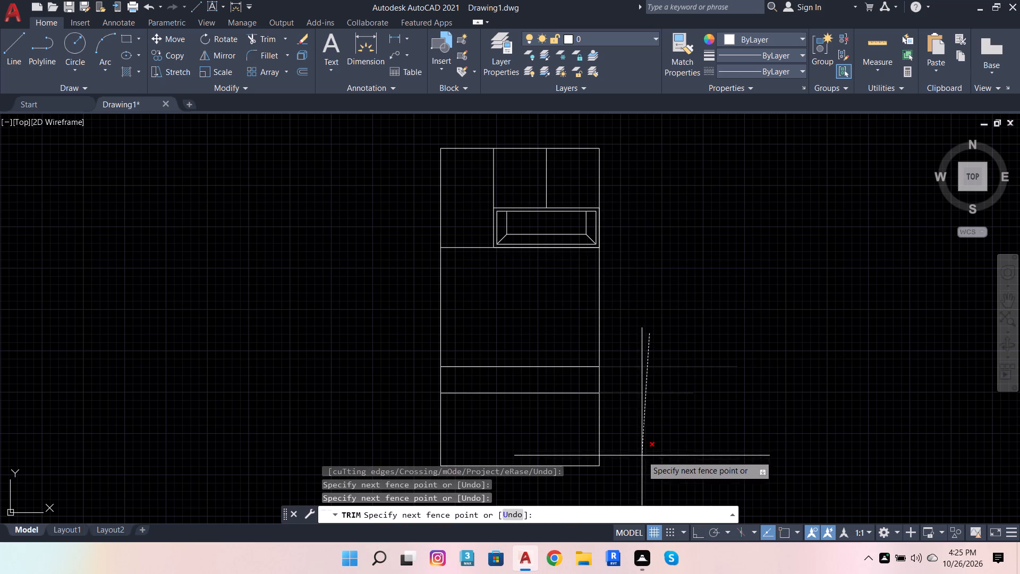
drag(642, 455, 651, 452)
key(space)
scroll(564, 381, up, 1)
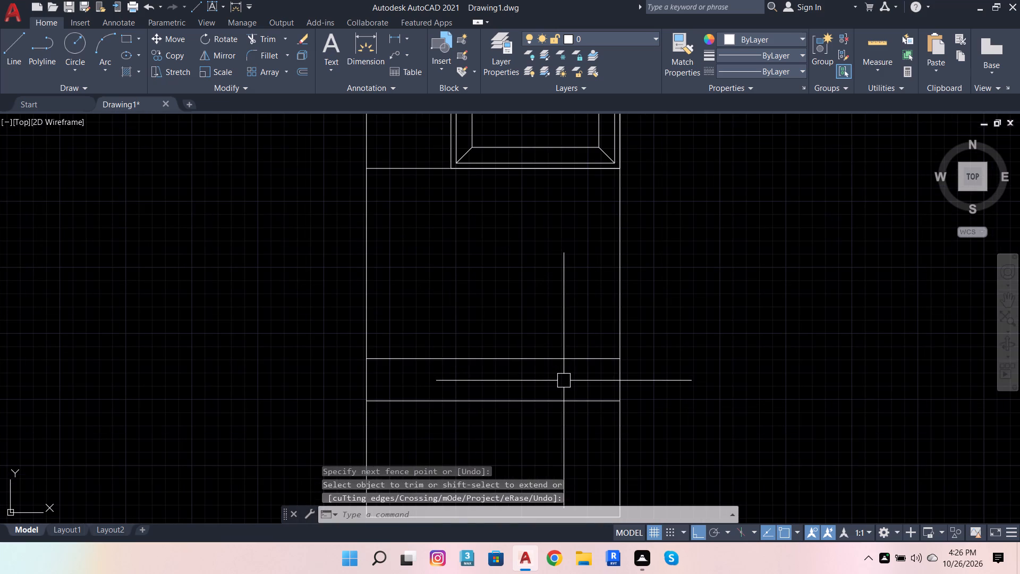
key(Escape)
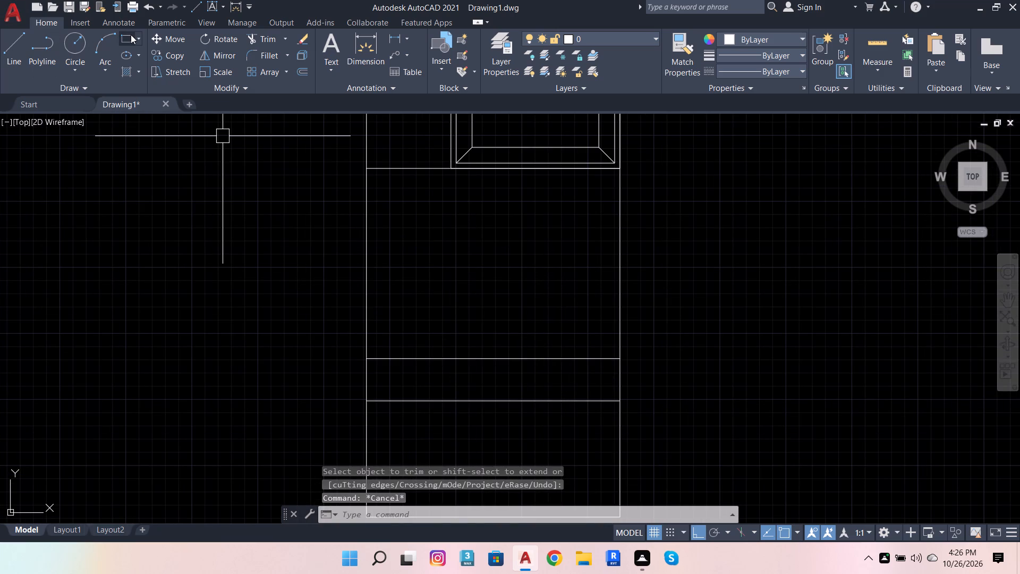
Draw a rectangle over the band between the two horizontal lines, spanning the full width of the outline.
click(131, 35)
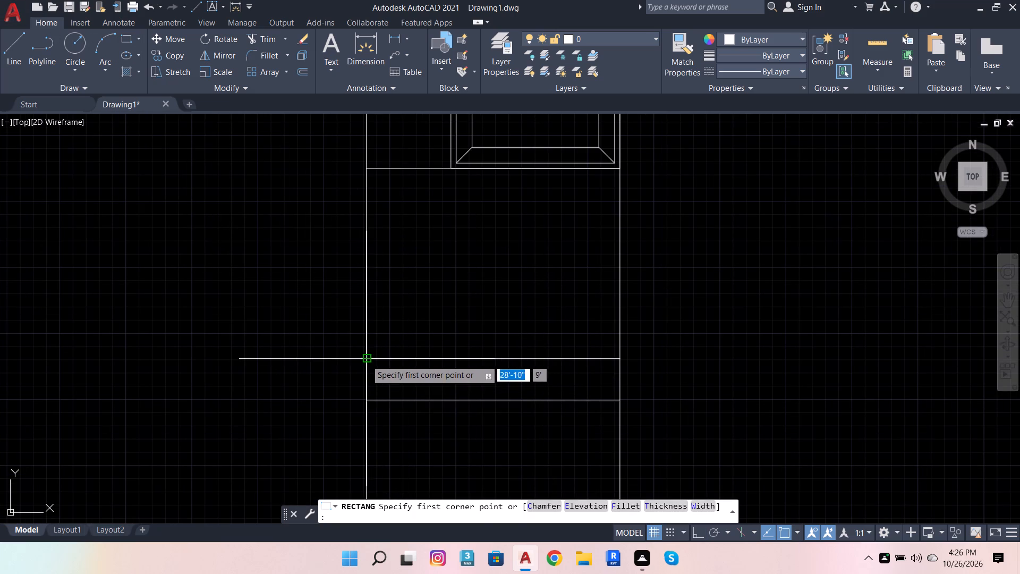
click(366, 360)
click(617, 404)
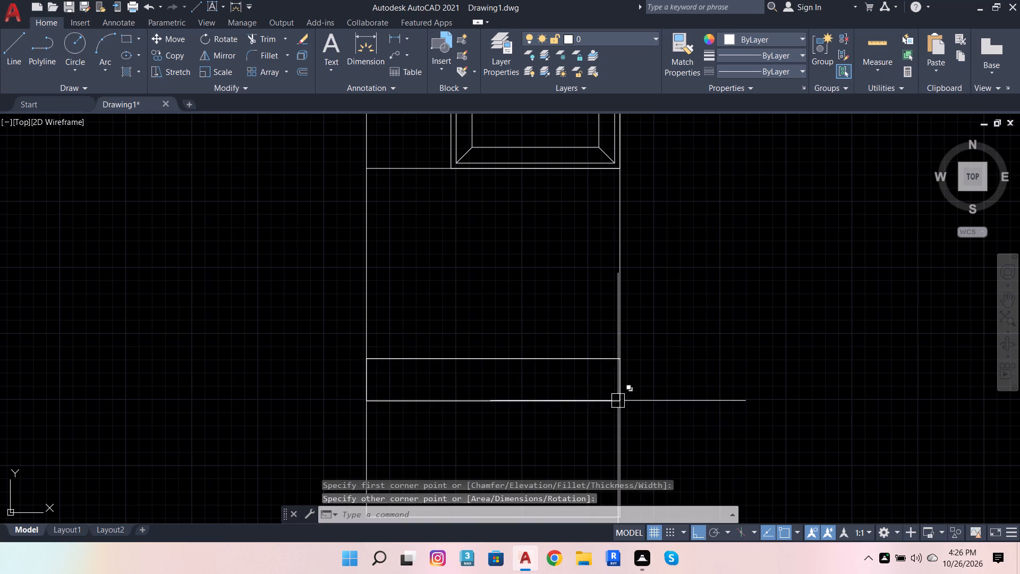
key(space)
click(599, 408)
key(Escape)
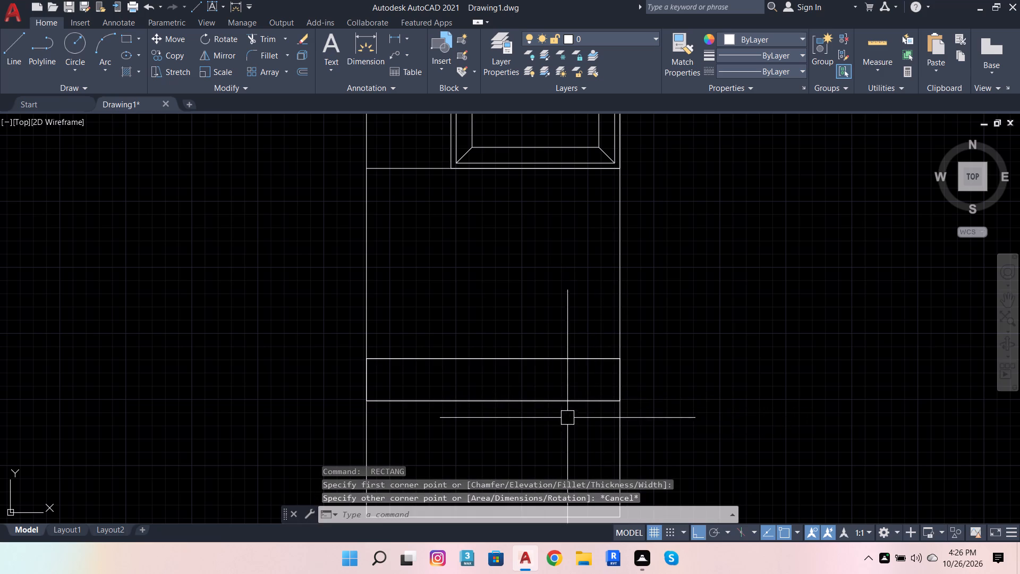
Delete the two horizontal lines that coincide with the band rectangle's top and bottom edges, keeping the rectangle.
click(573, 420)
click(555, 392)
key(Escape)
click(563, 407)
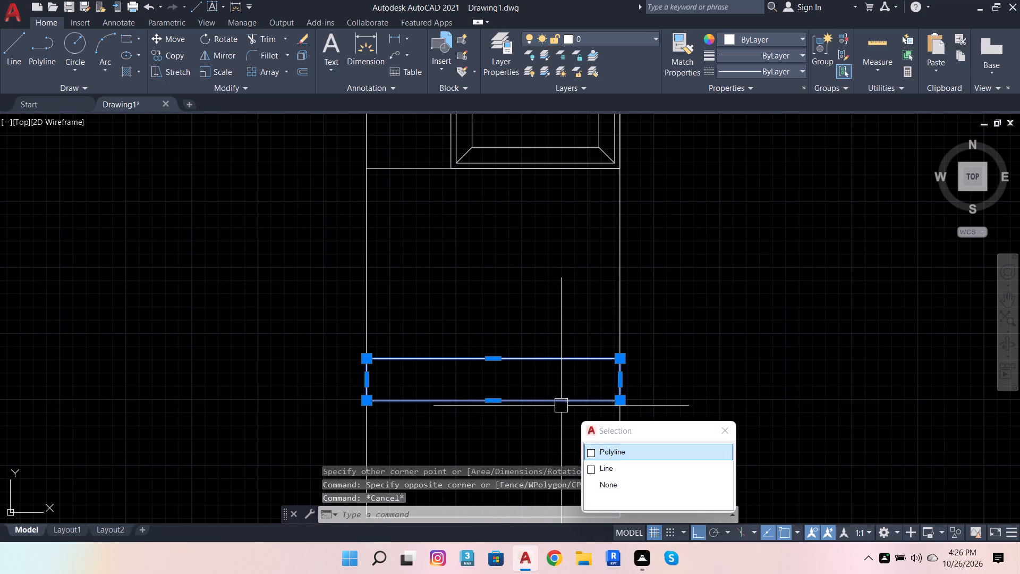
click(634, 475)
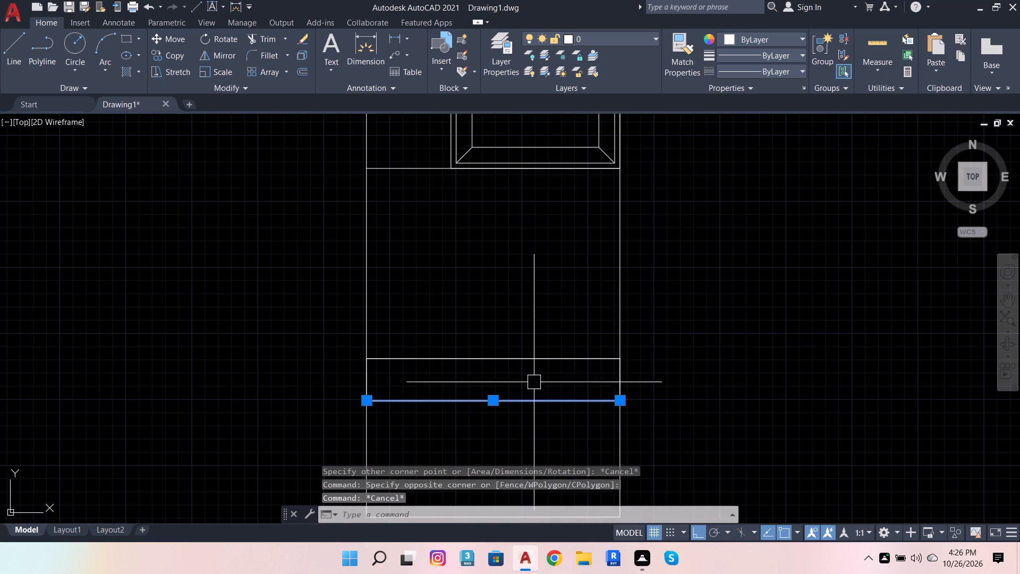
click(539, 369)
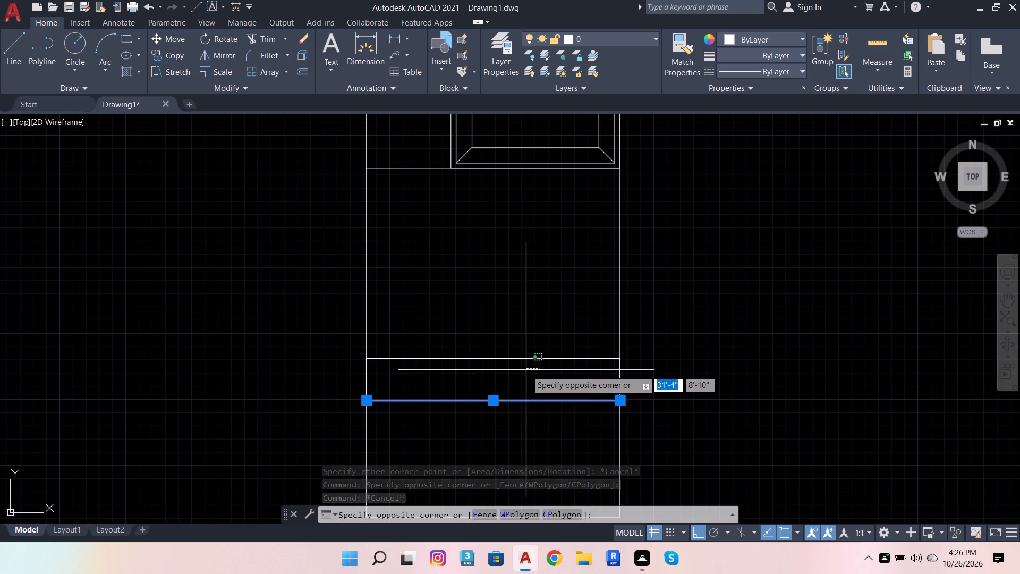
click(526, 370)
click(526, 360)
click(575, 421)
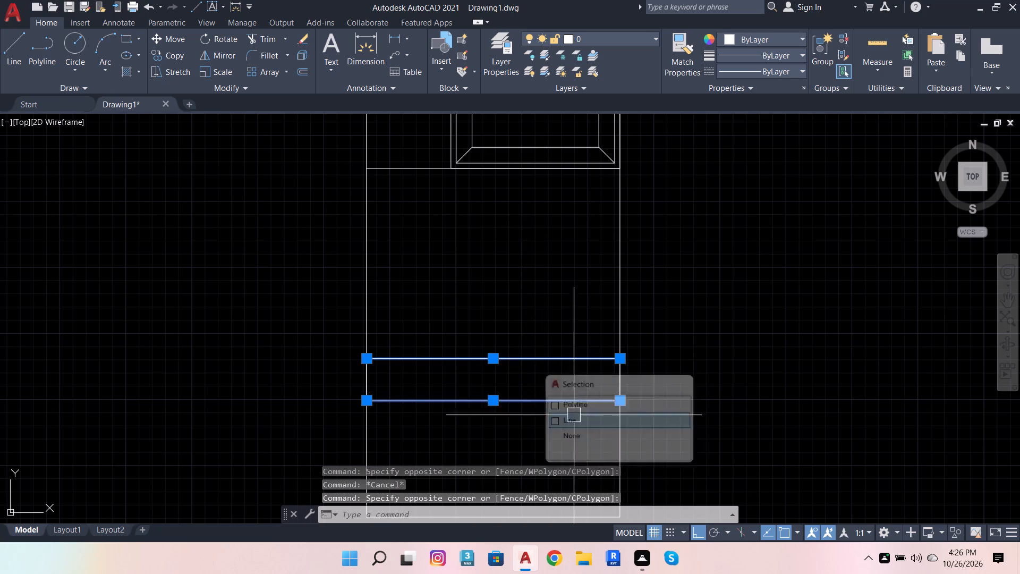
key(shift+Delete)
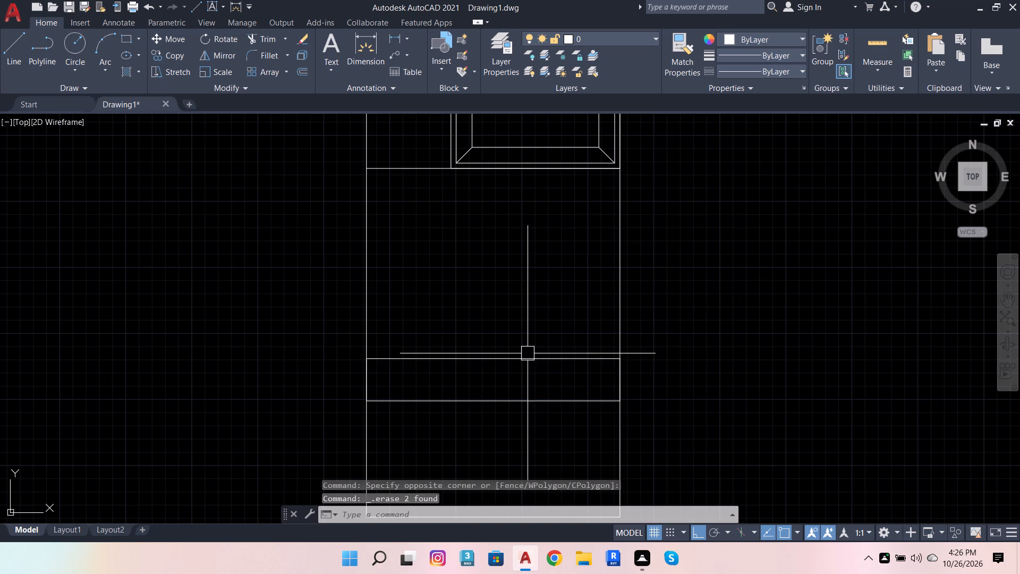
Offset the band rectangle inward by 1".
click(528, 351)
click(440, 403)
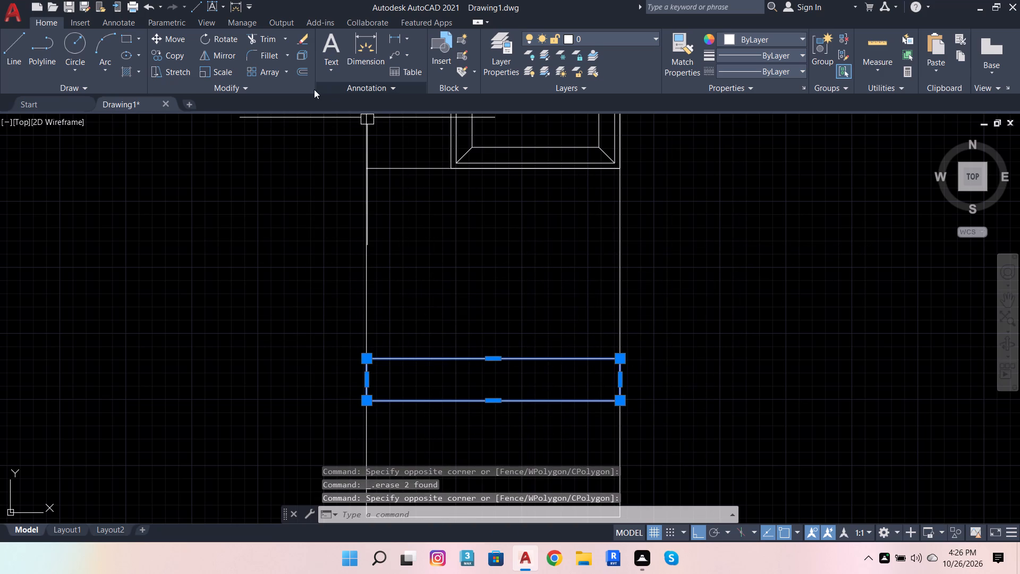
click(303, 73)
click(364, 359)
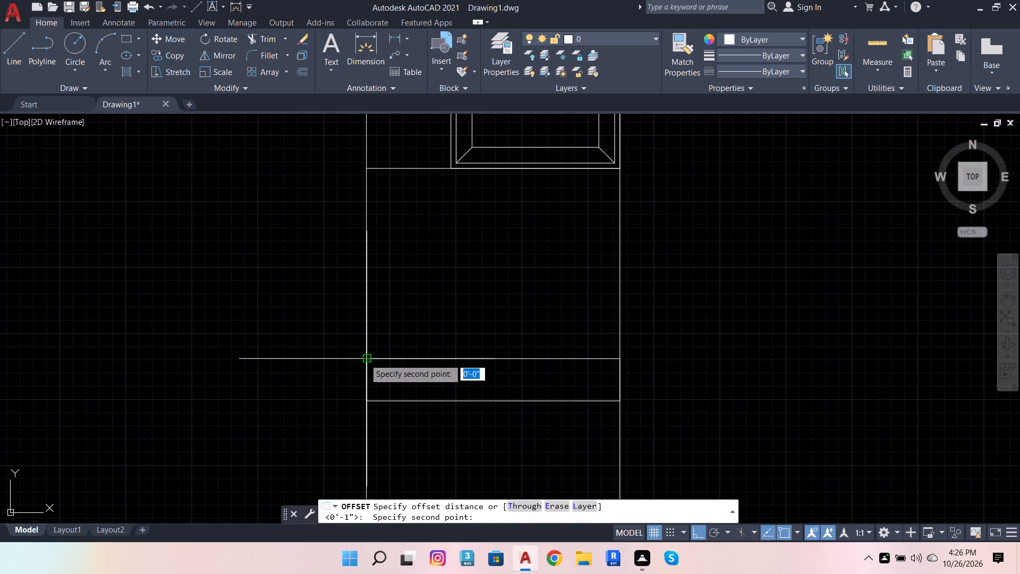
key(1)
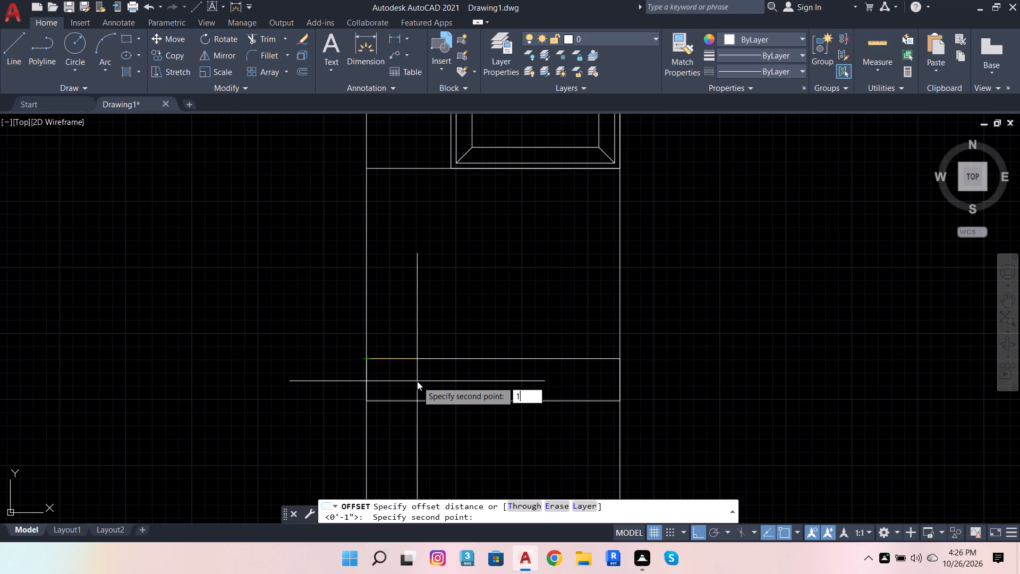
key(Return)
click(417, 381)
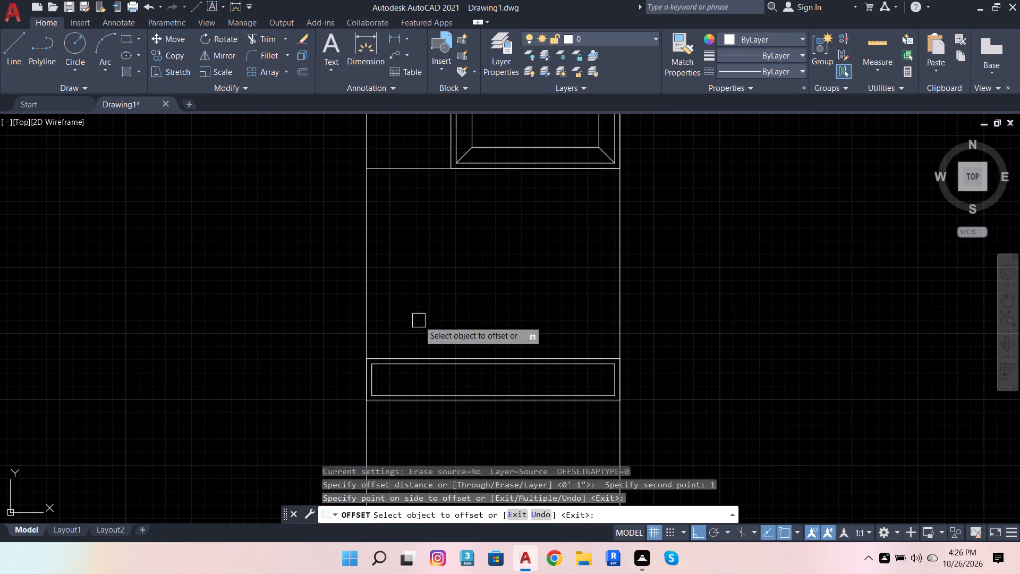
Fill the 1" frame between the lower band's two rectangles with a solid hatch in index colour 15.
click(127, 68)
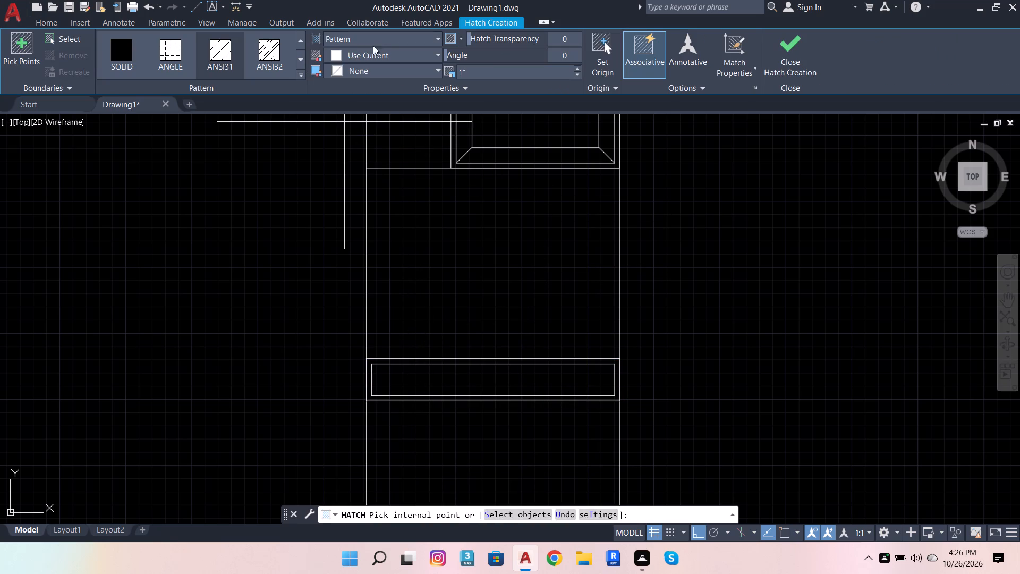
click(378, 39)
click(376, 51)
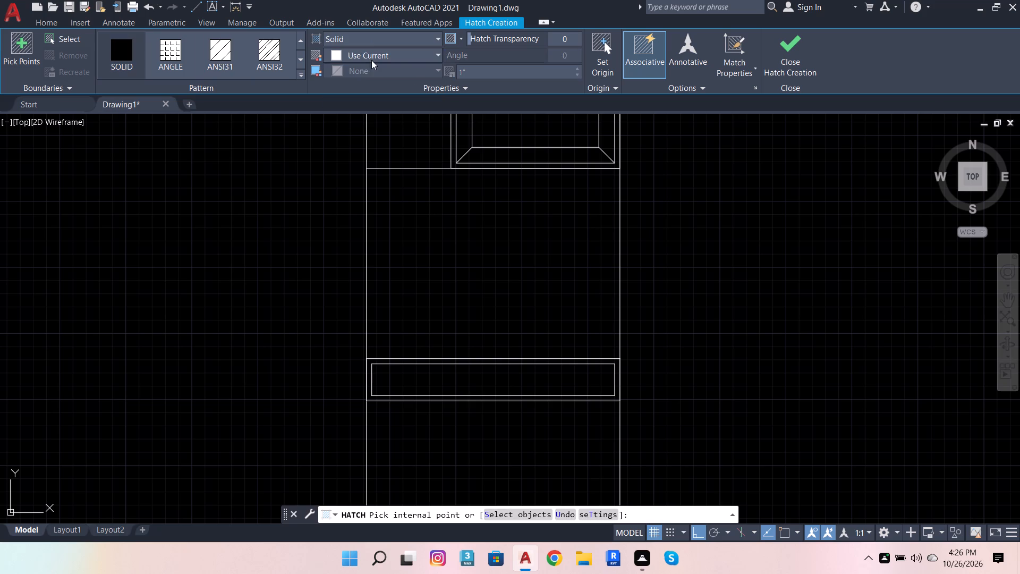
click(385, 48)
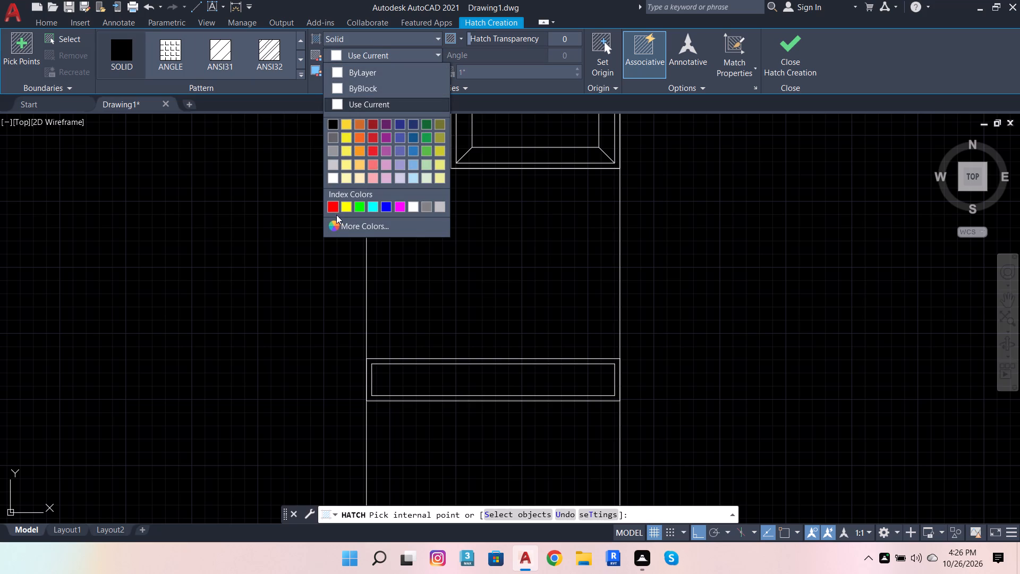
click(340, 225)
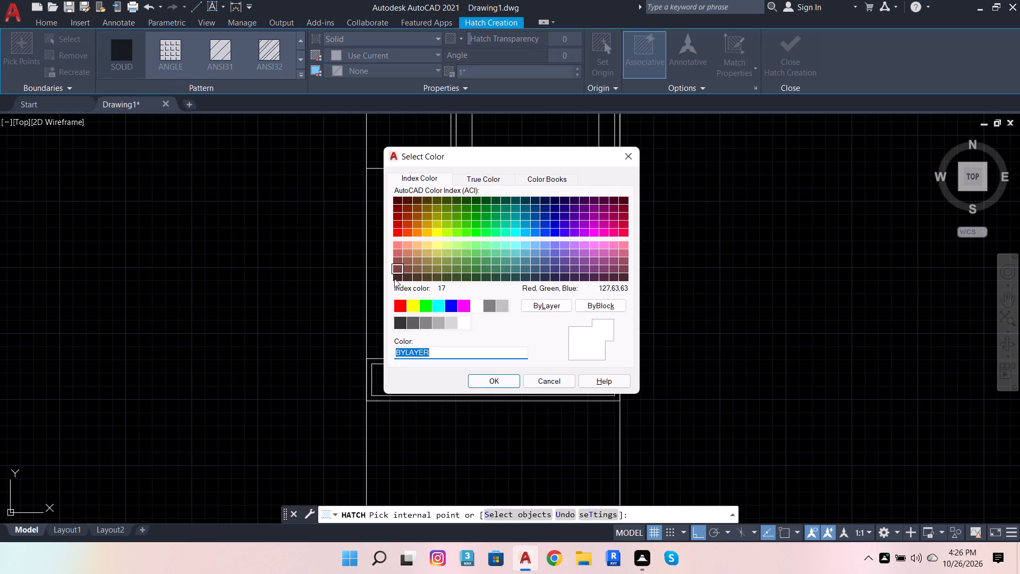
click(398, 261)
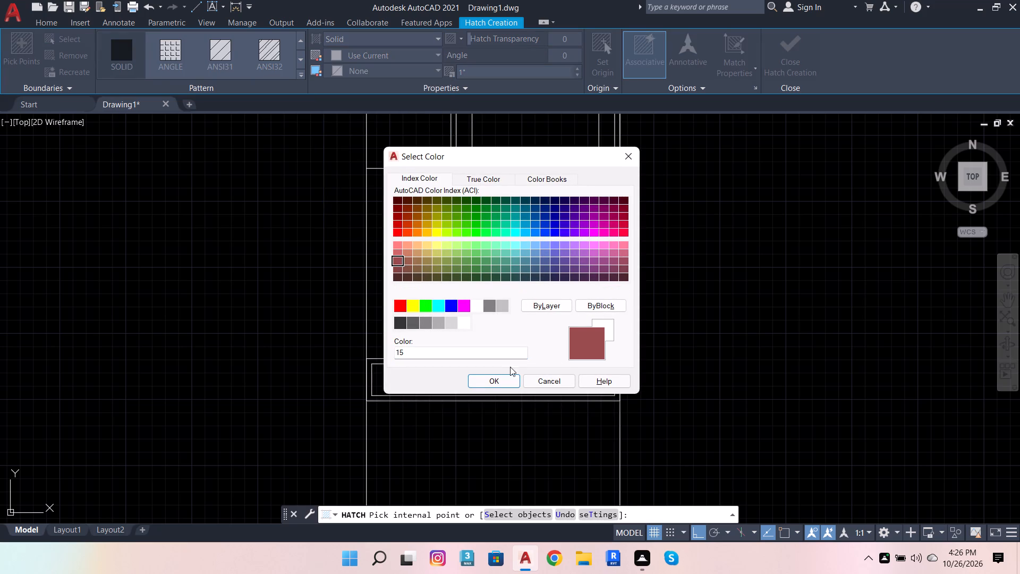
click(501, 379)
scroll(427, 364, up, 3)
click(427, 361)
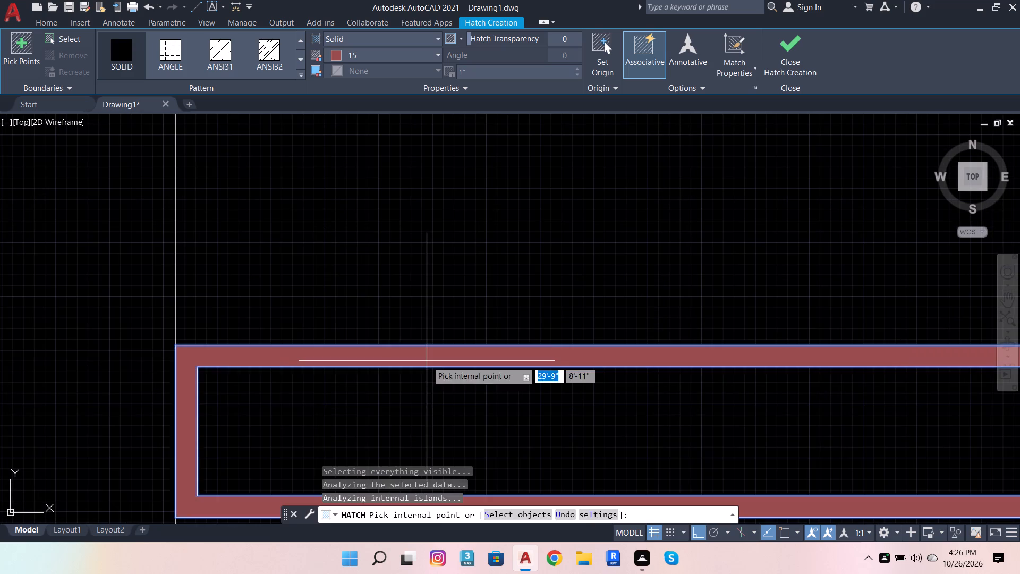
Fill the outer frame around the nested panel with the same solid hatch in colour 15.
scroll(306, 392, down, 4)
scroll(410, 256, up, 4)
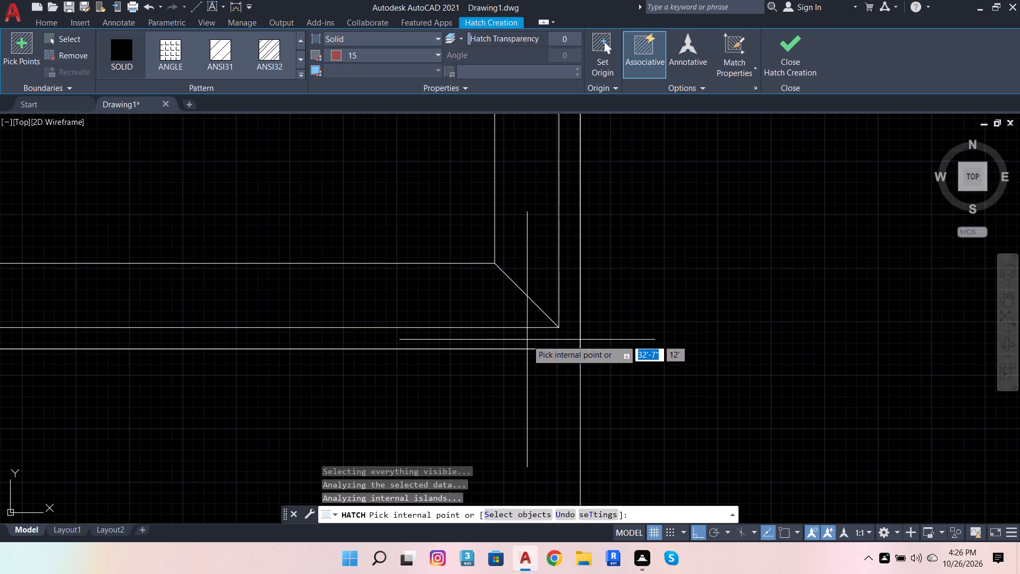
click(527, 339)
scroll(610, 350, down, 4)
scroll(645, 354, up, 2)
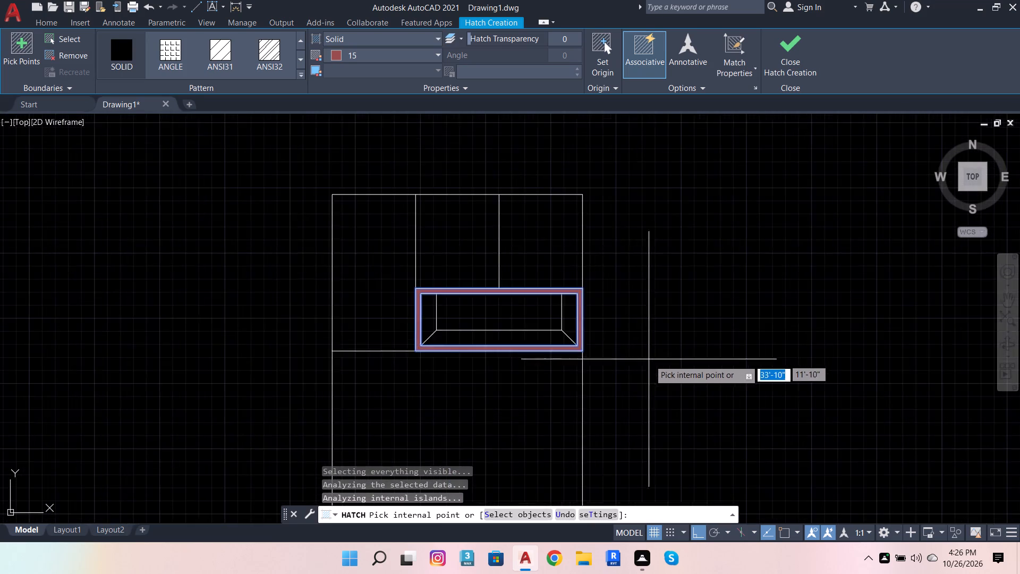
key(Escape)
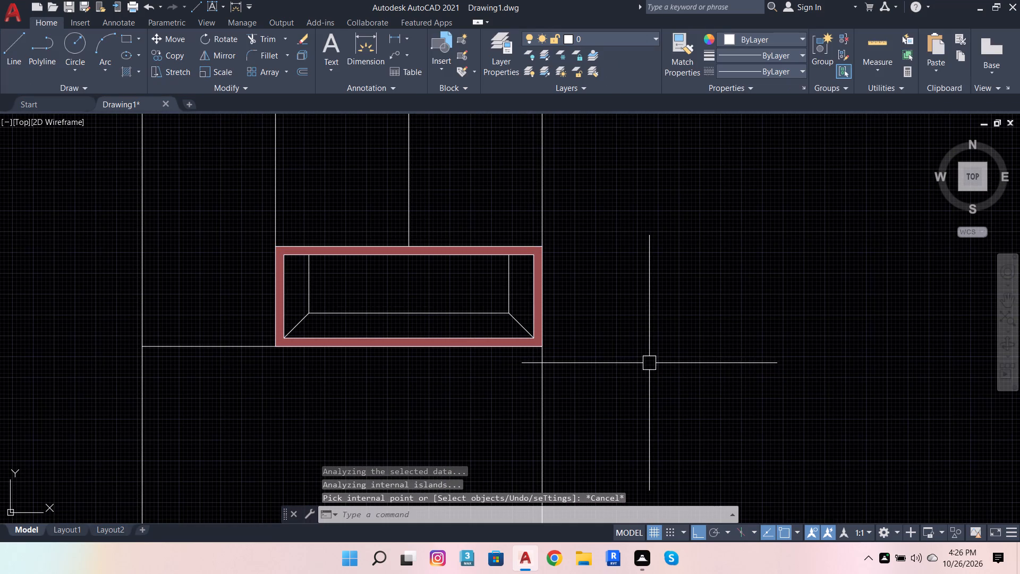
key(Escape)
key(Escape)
Hatch the nested panel's outer frame again with a solid fill in the darker true colour 85,42,42.
scroll(525, 291, up, 1)
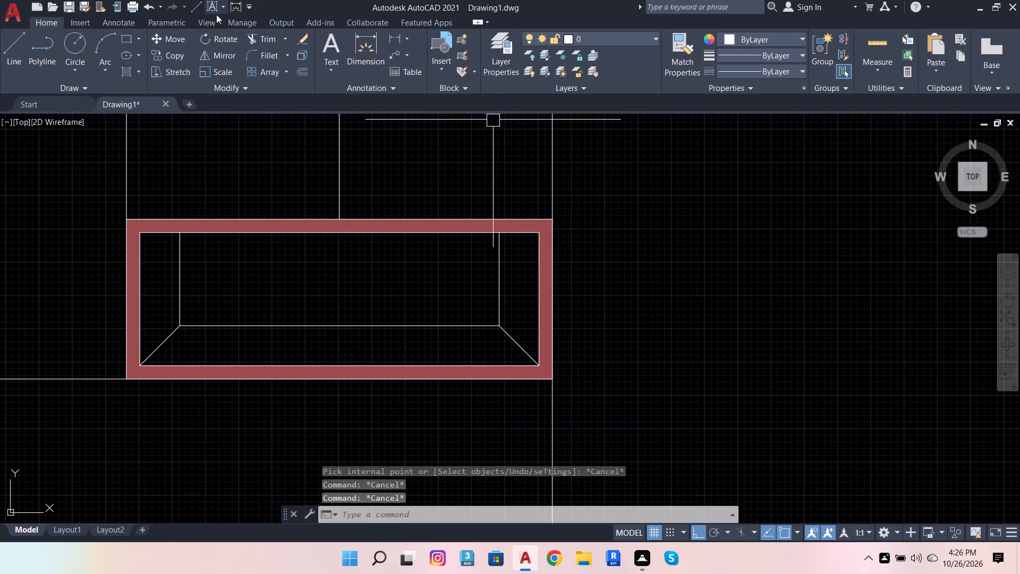
click(123, 72)
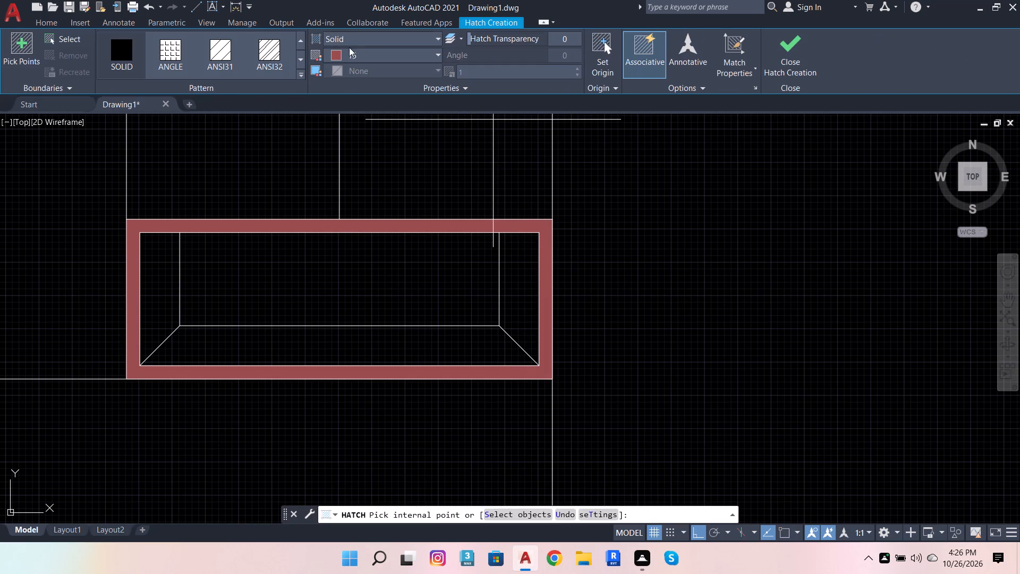
click(363, 38)
click(355, 55)
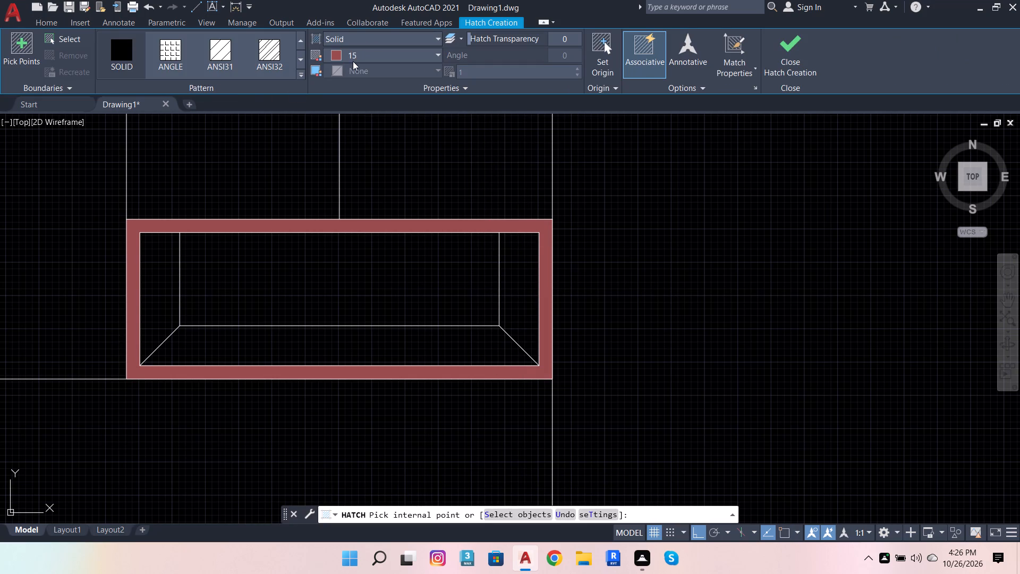
click(359, 53)
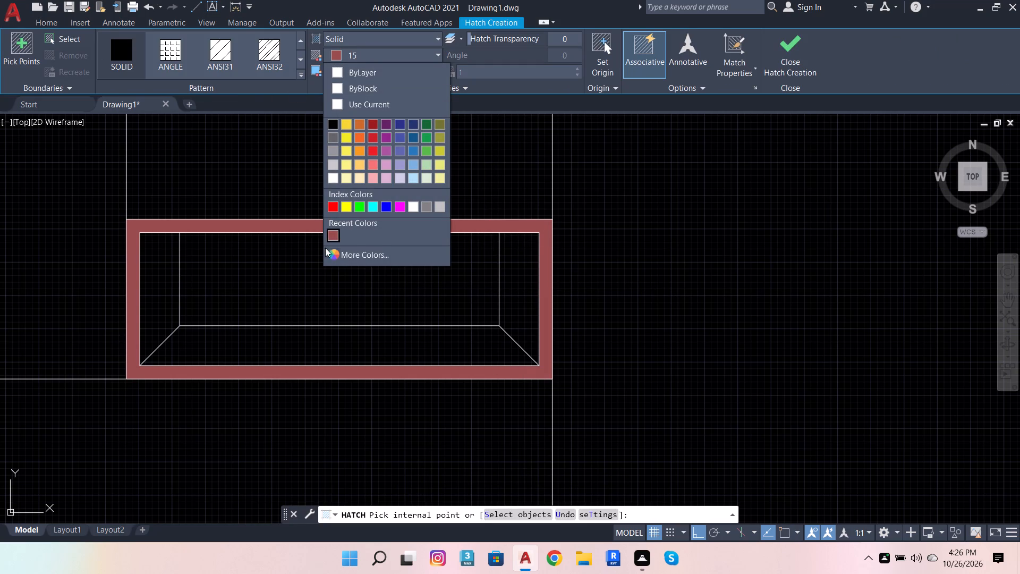
click(332, 238)
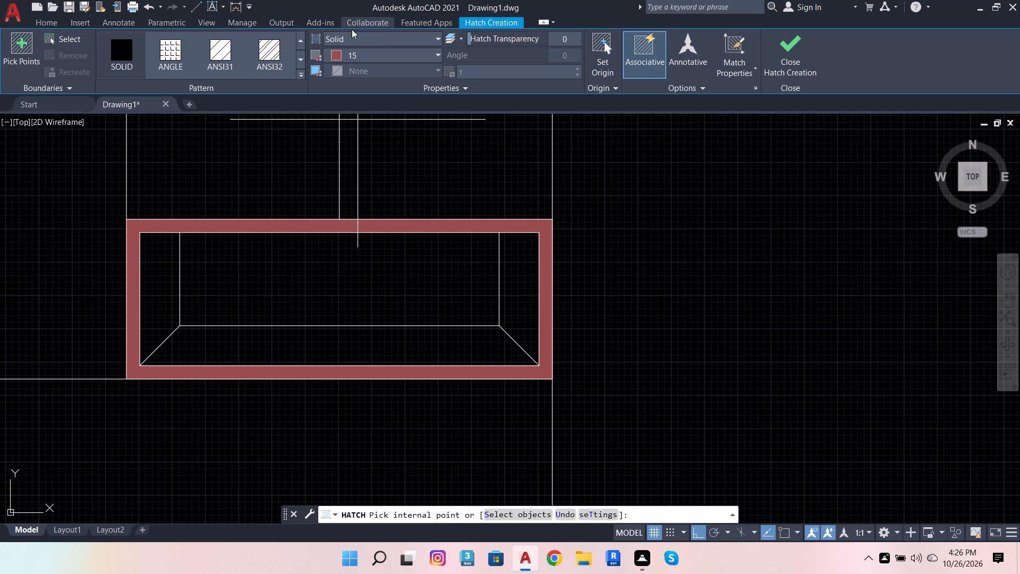
click(357, 62)
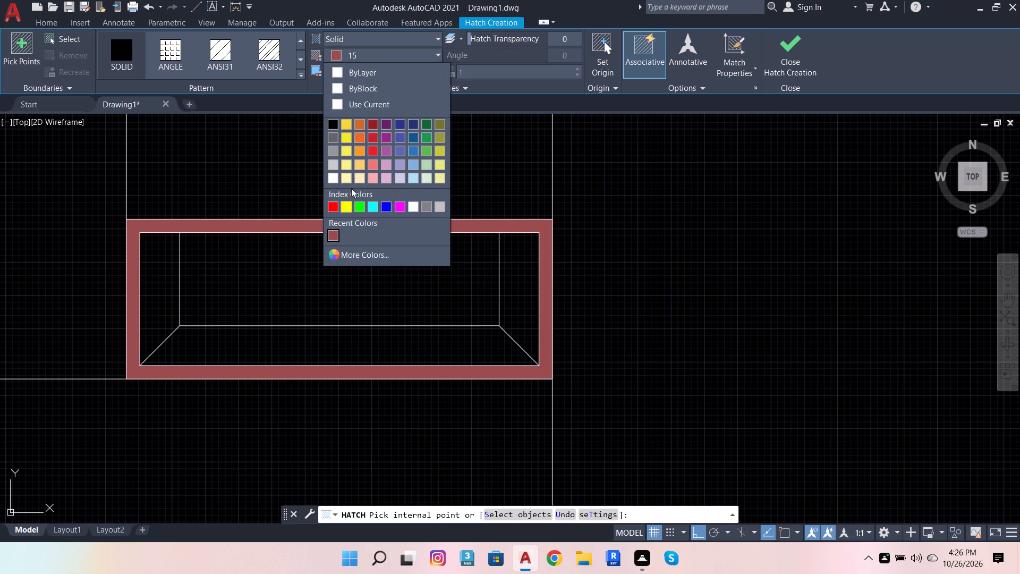
click(340, 256)
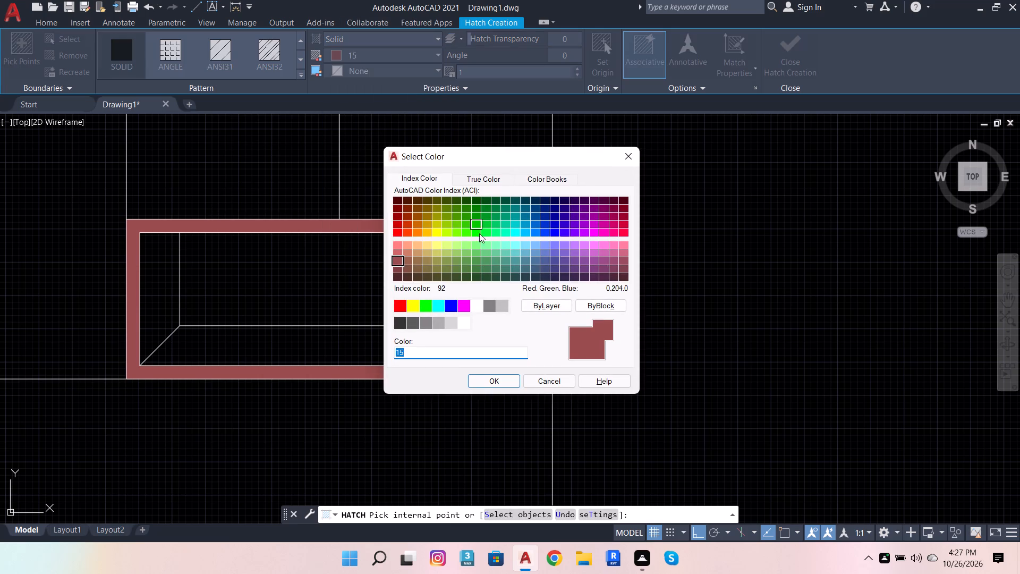
click(488, 173)
click(488, 180)
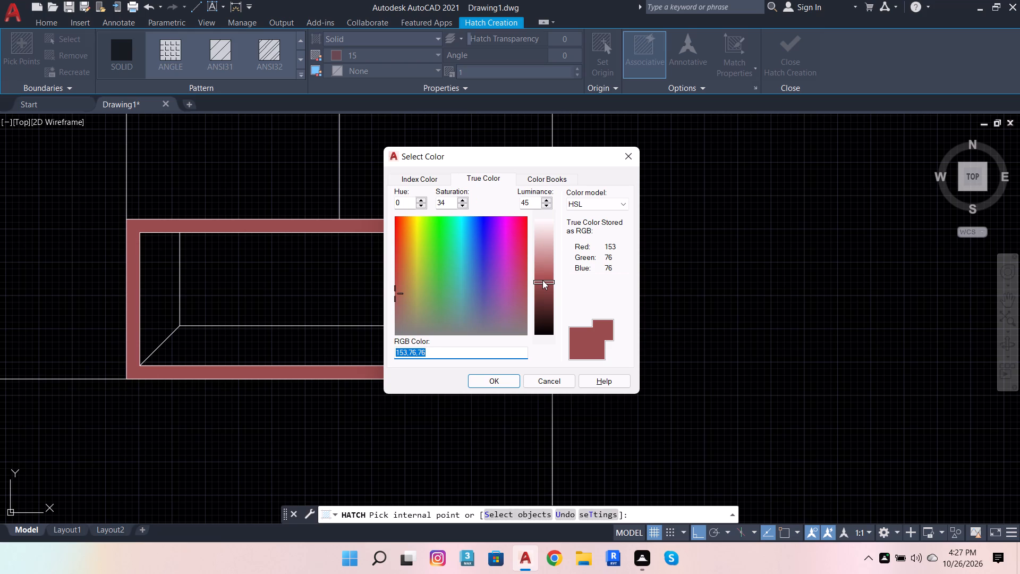
drag(542, 280, 549, 299)
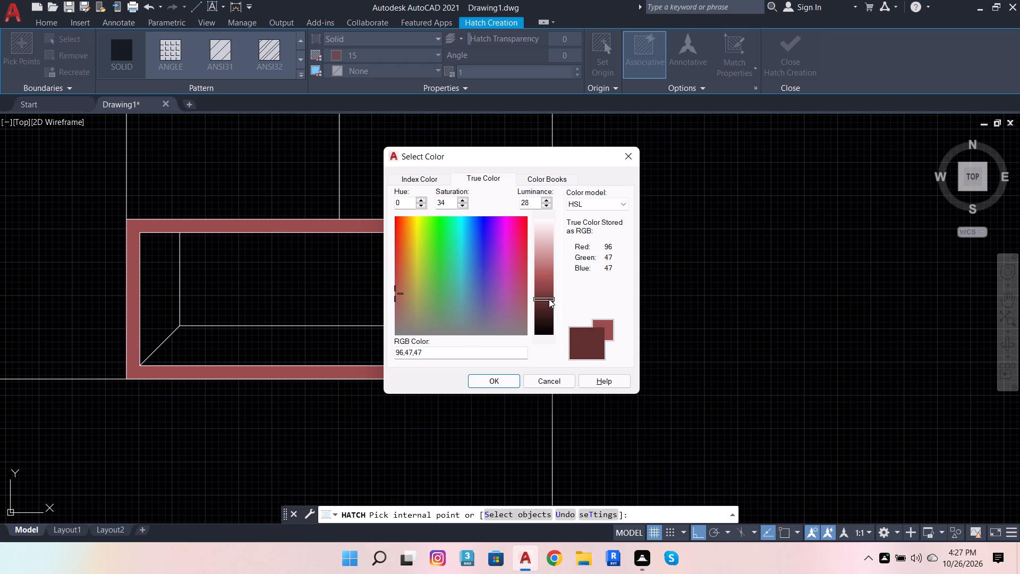
drag(549, 299, 550, 306)
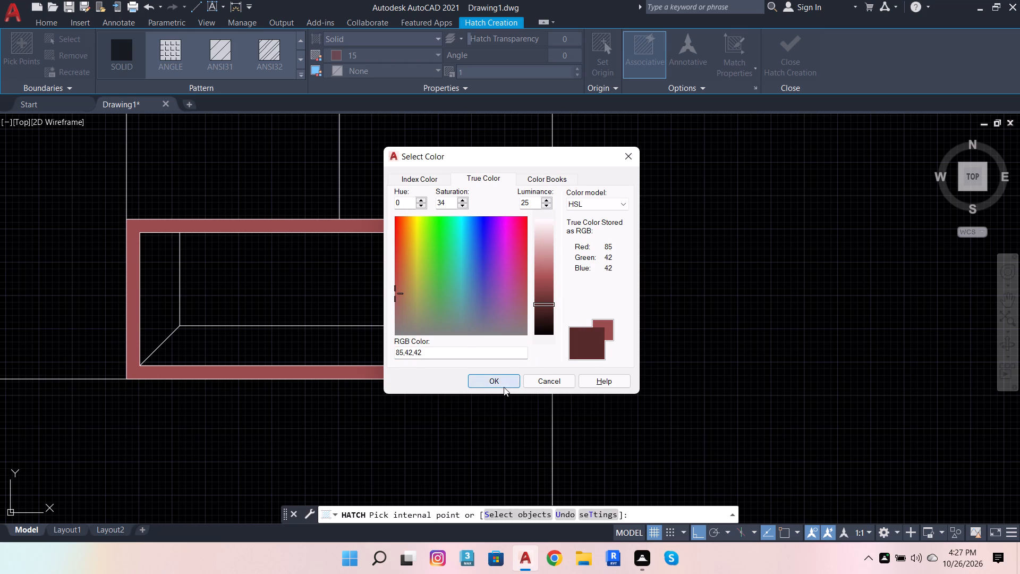
click(501, 382)
click(489, 369)
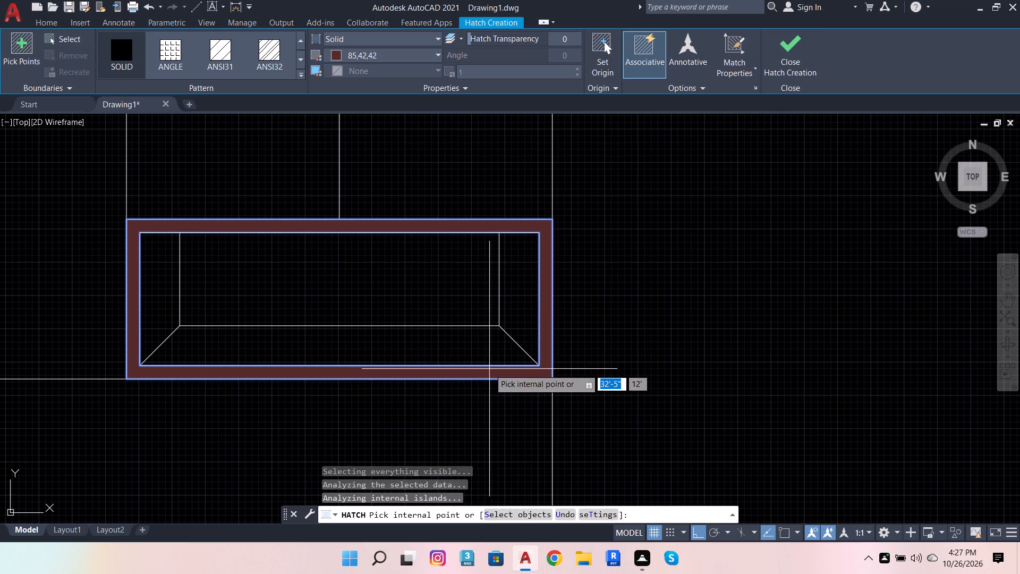
Apply the same 85,42,42 solid hatch to the lower band's frame.
scroll(673, 293, down, 5)
scroll(630, 377, up, 4)
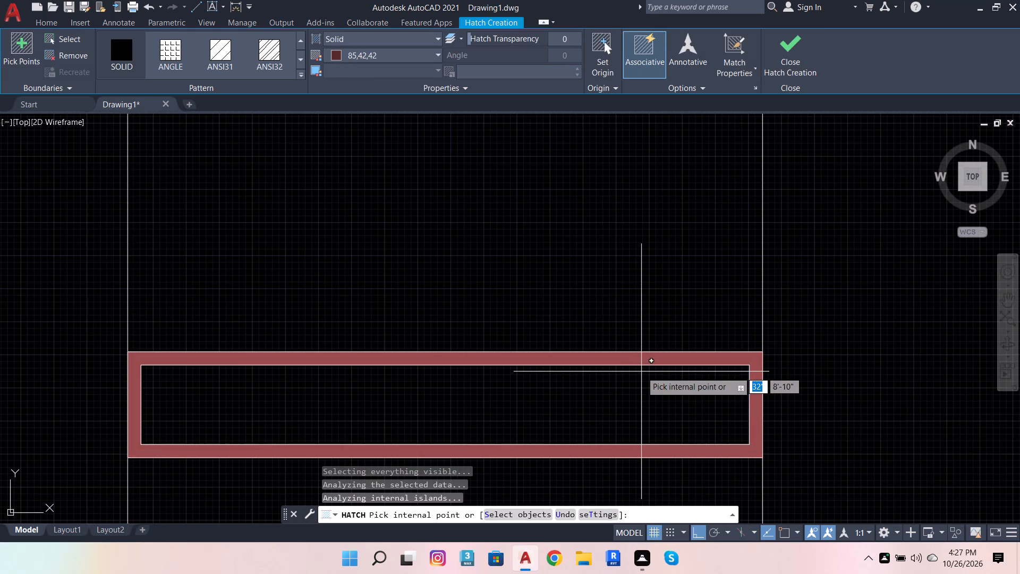
click(644, 362)
key(Escape)
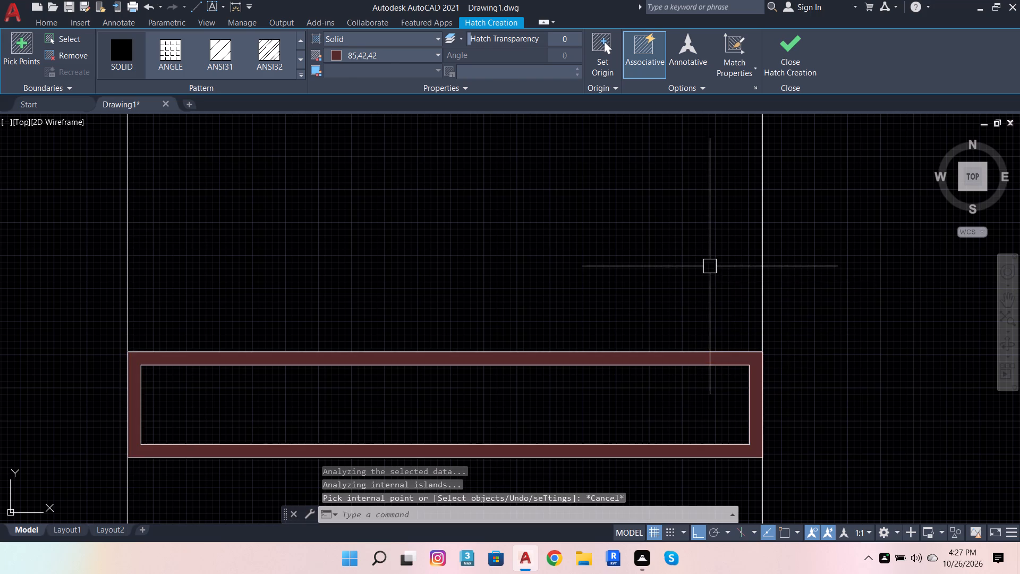
Fill the nested panel's two side faces and sloped bottom face with a solid hatch in dark grey 99,100,102.
scroll(542, 333, down, 3)
scroll(567, 205, up, 5)
scroll(486, 160, down, 4)
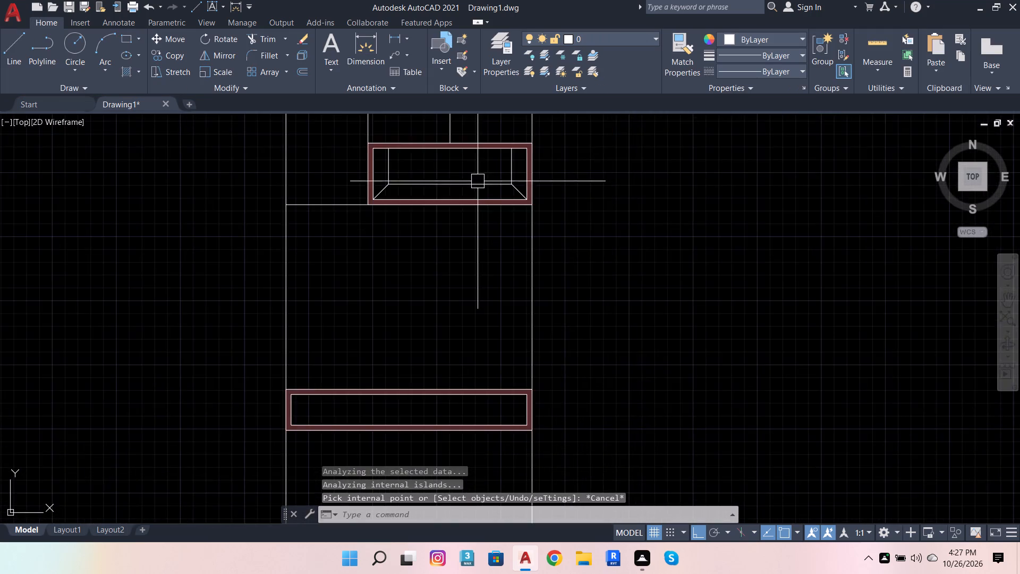
scroll(480, 150, up, 3)
click(127, 71)
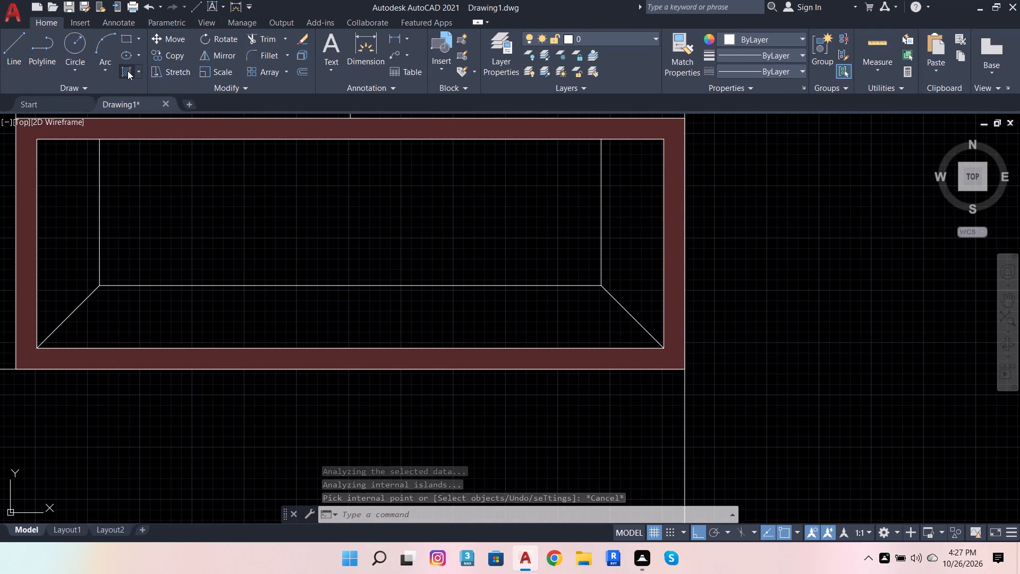
click(403, 40)
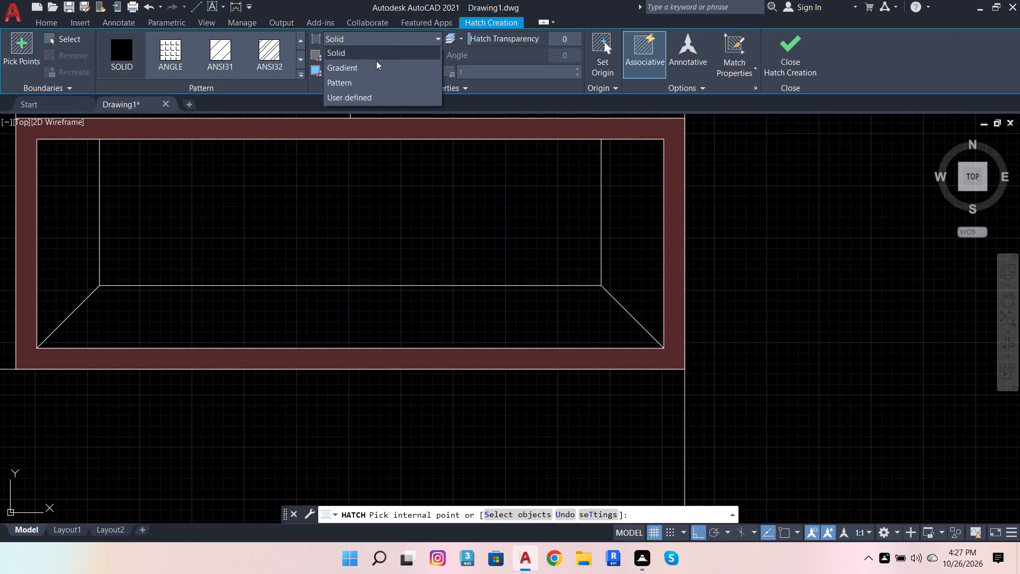
click(376, 56)
click(379, 56)
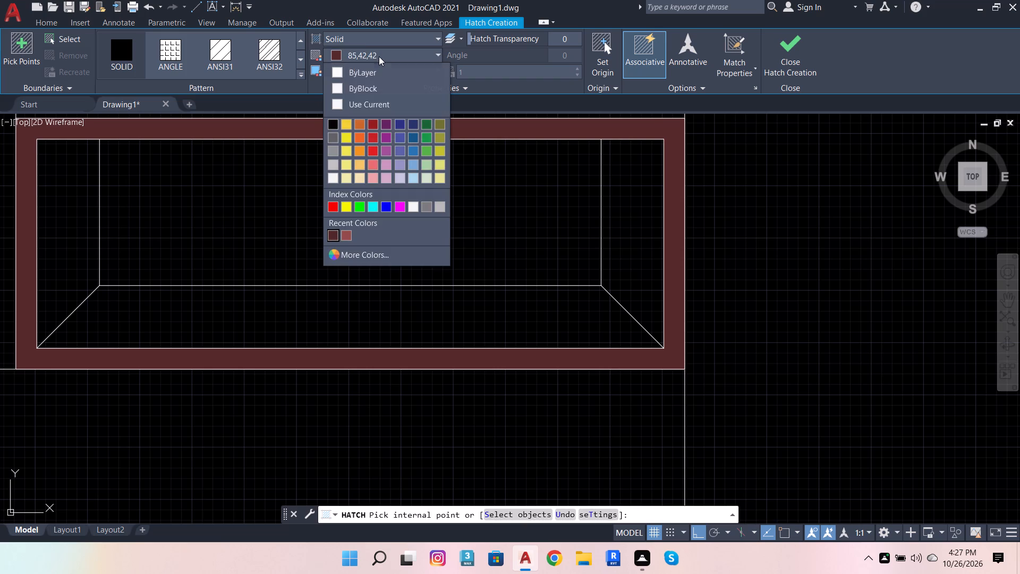
click(337, 136)
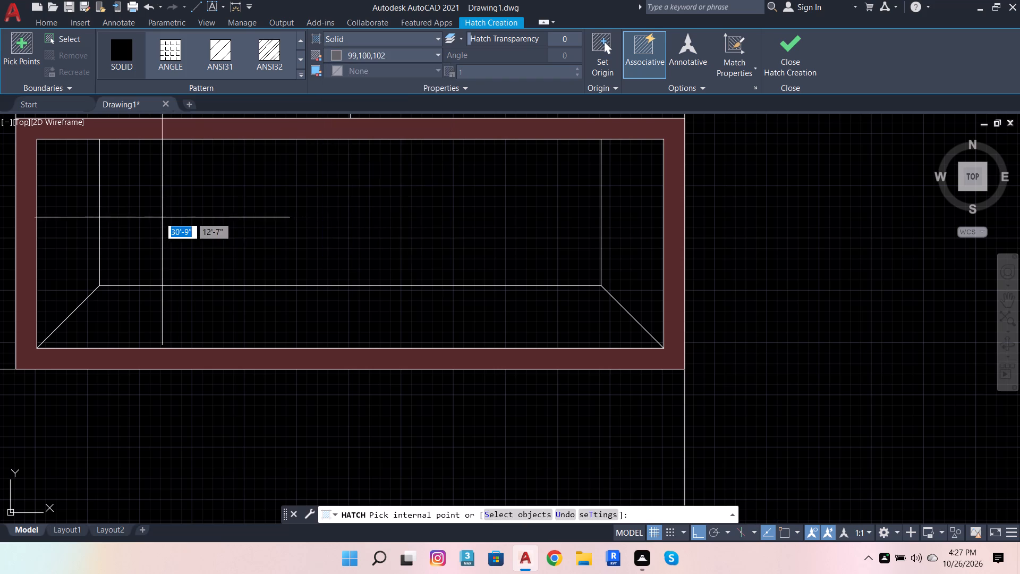
click(57, 225)
click(171, 308)
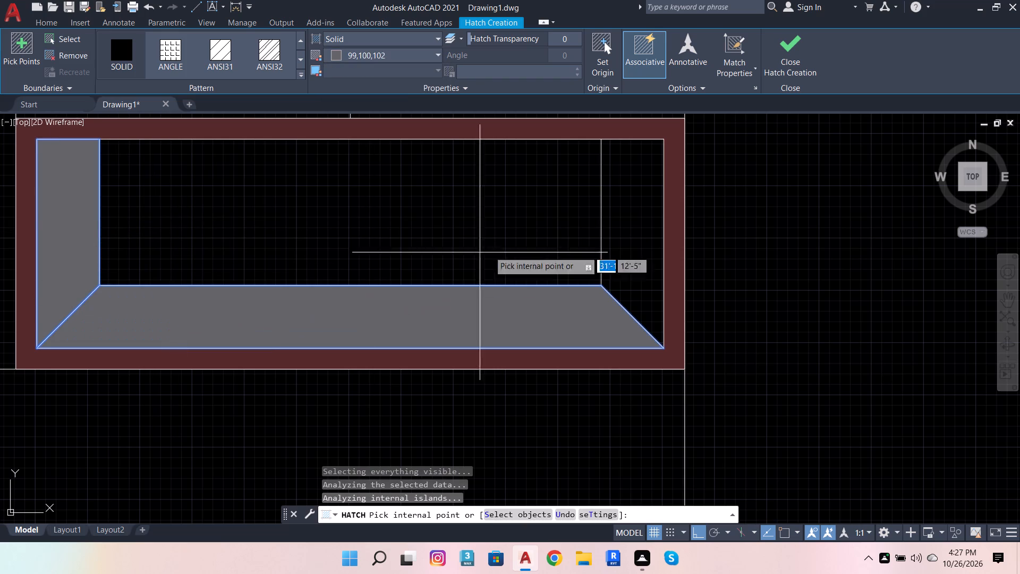
click(628, 218)
scroll(546, 247, down, 2)
key(Escape)
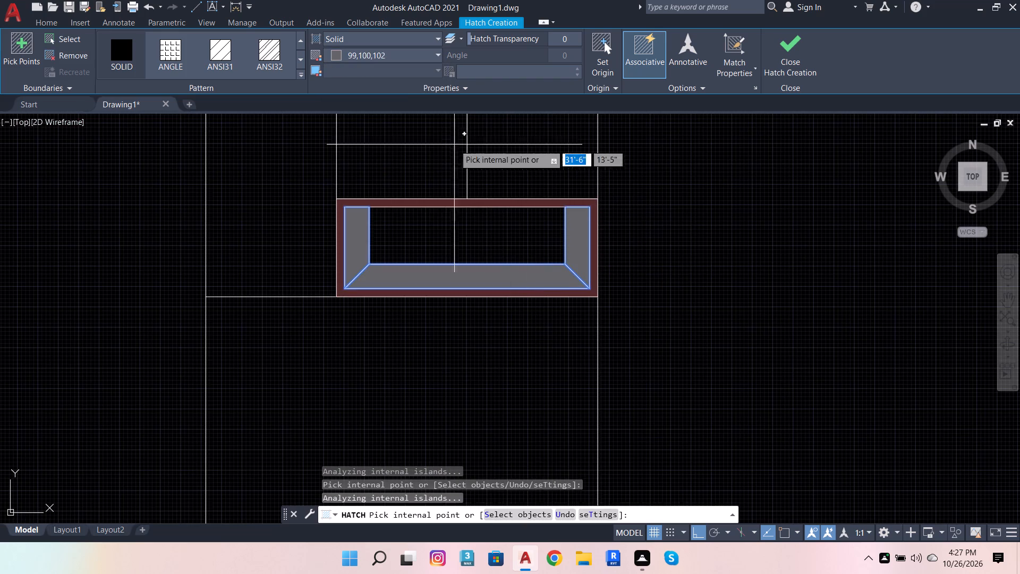
Fill the nested panel's central rectangle with a solid hatch in light grey 199,200,202.
scroll(412, 224, down, 1)
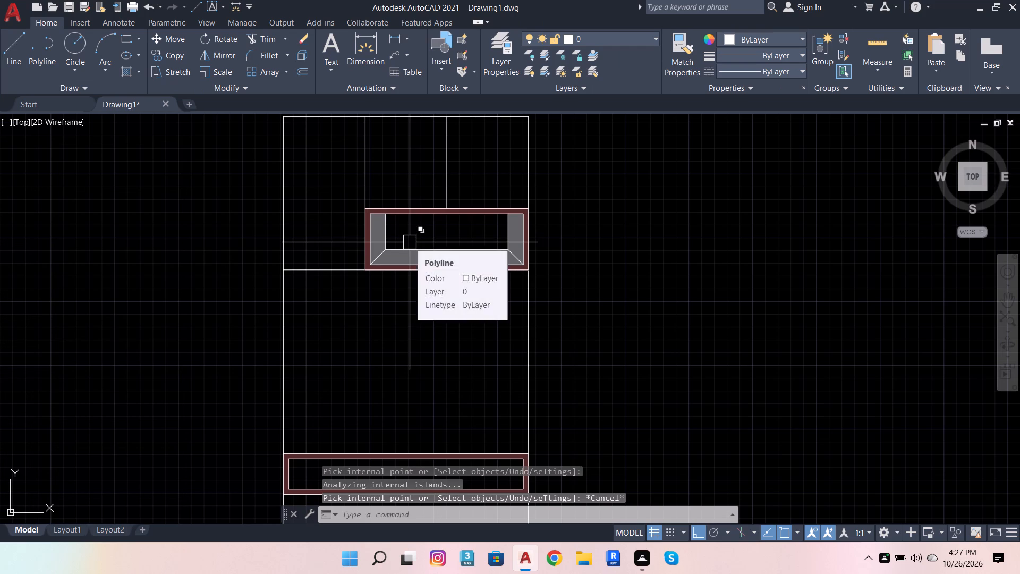
scroll(474, 230, up, 1)
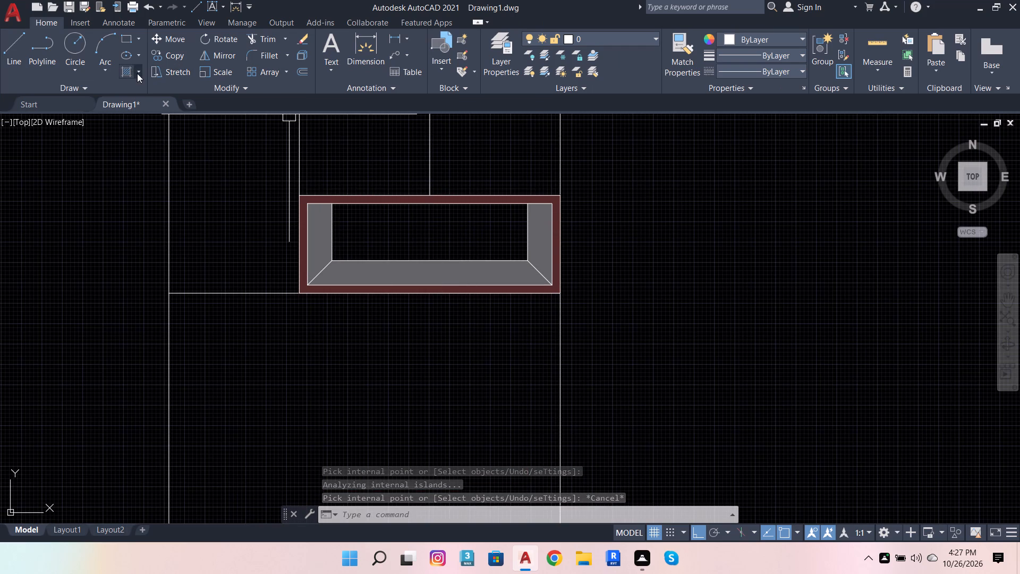
click(131, 71)
click(352, 51)
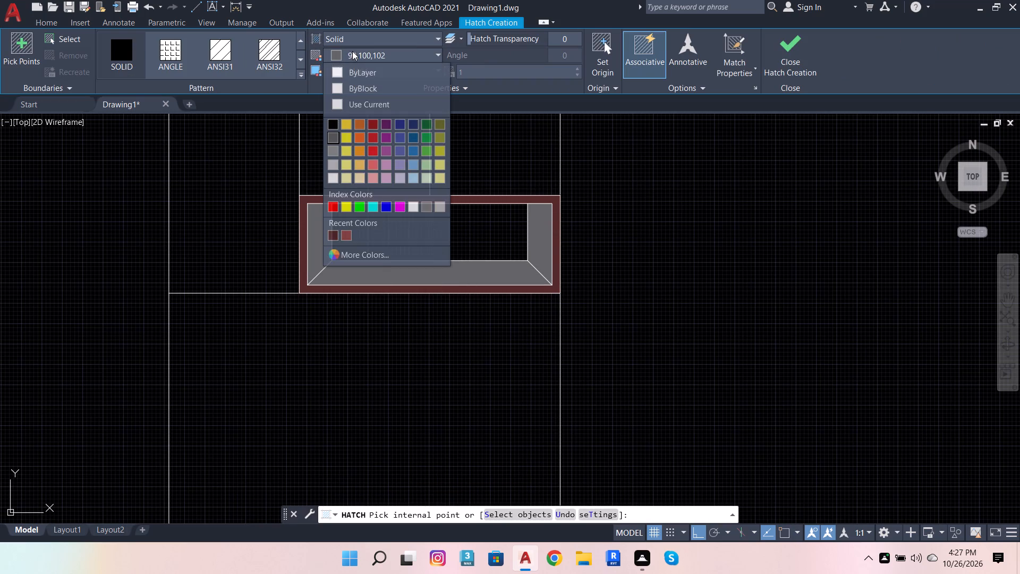
click(328, 161)
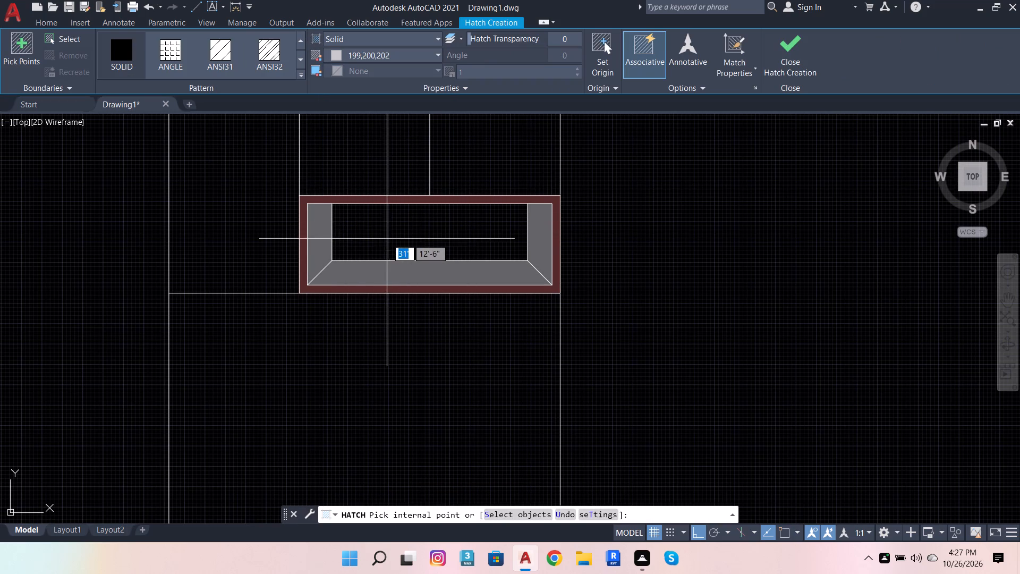
click(387, 239)
key(Escape)
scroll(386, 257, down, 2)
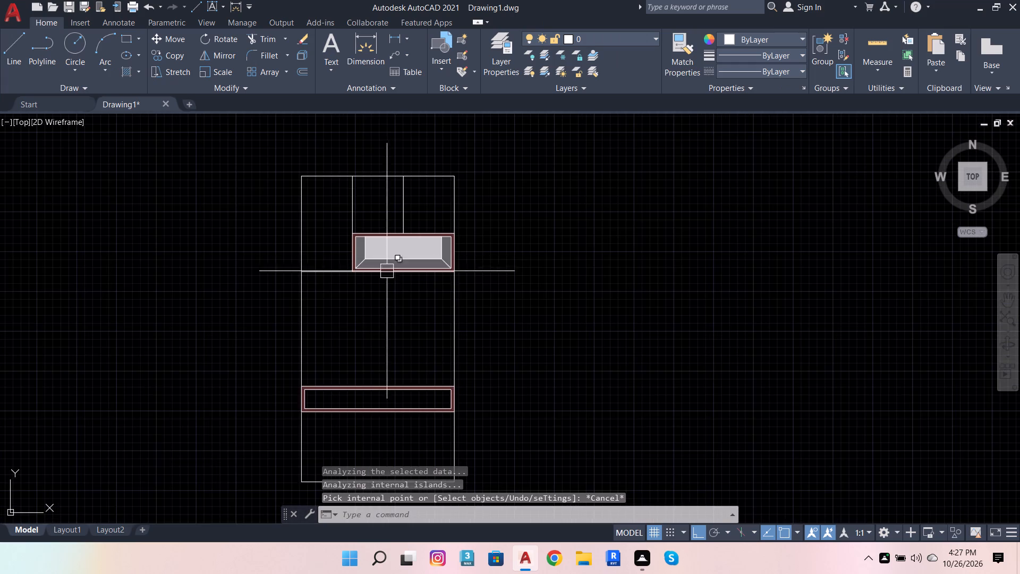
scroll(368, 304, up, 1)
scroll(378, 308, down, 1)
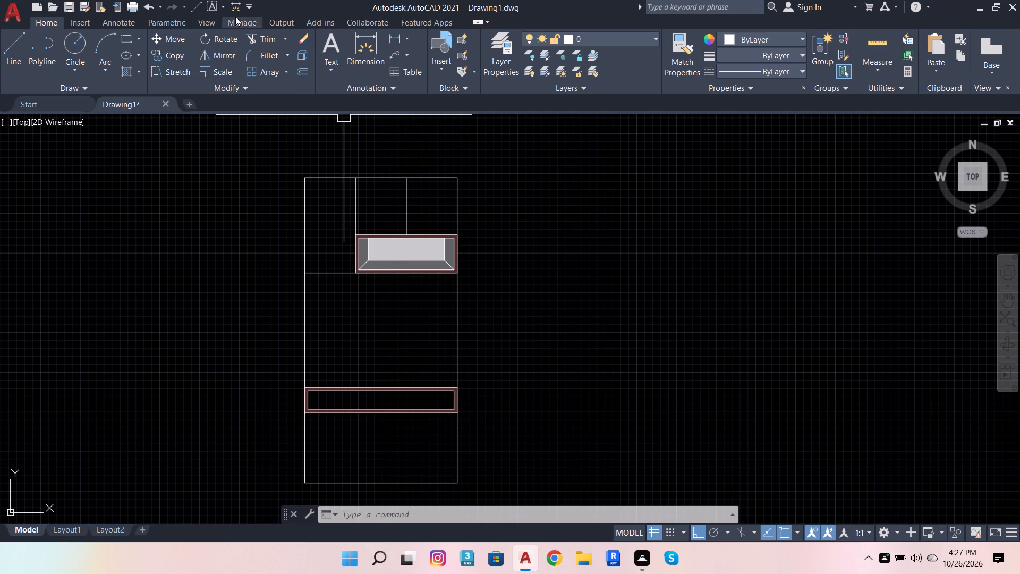
Draw two vertical lines down past the lower band, from the nested panel's bottom-left corner and from the upper divider's end on its top edge.
click(4, 48)
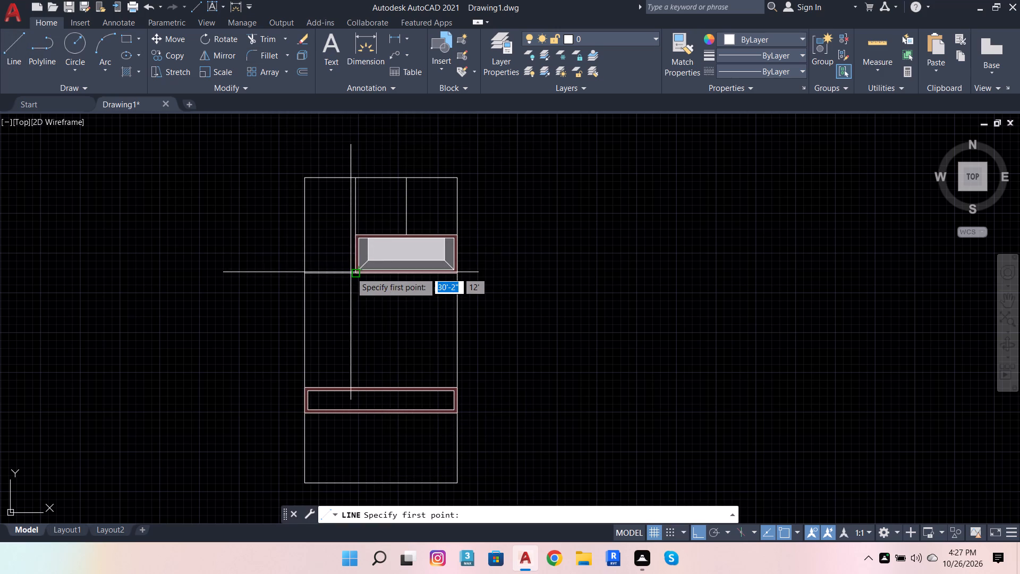
click(356, 273)
click(361, 444)
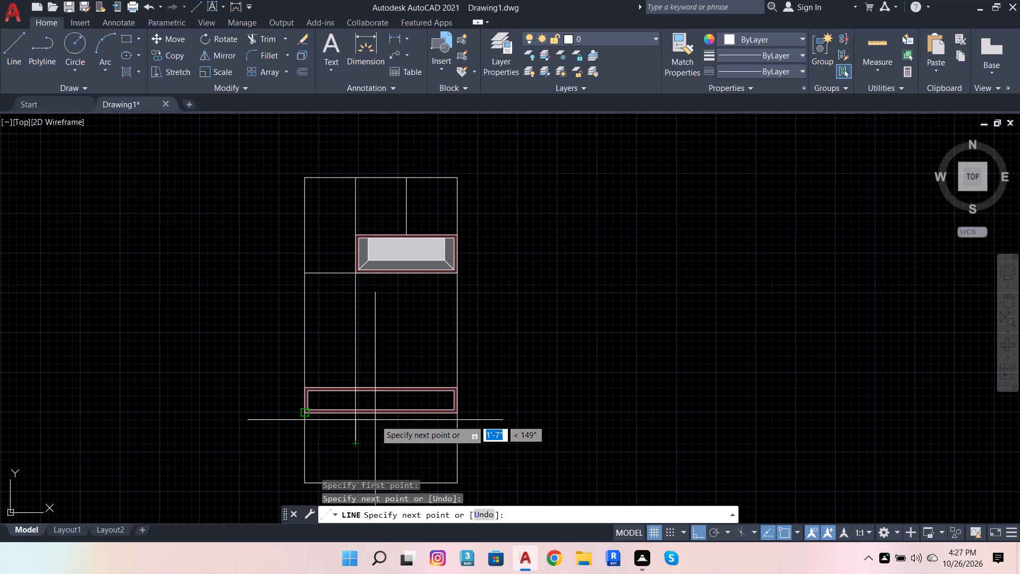
key(space)
key(space)
click(409, 237)
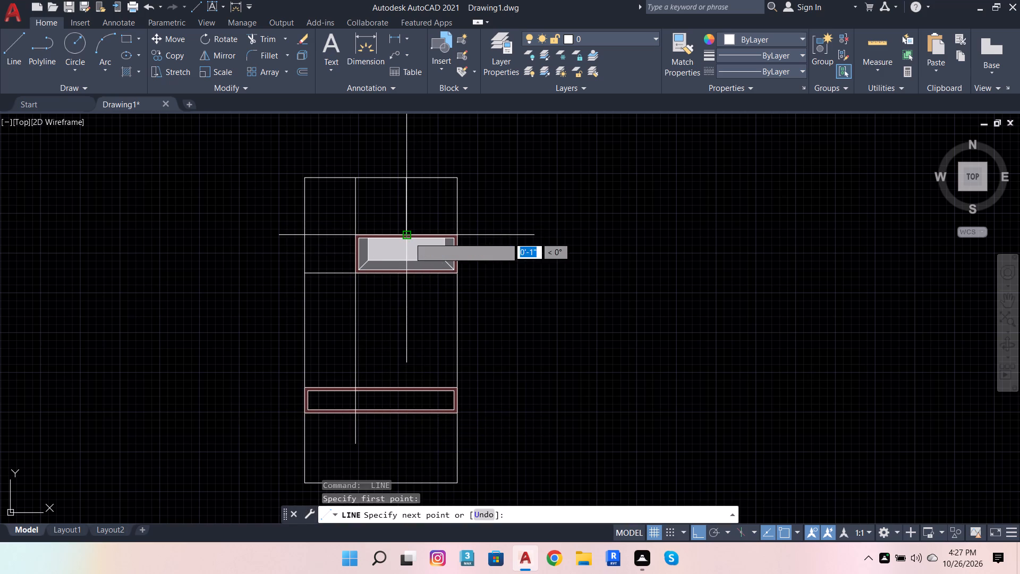
click(404, 443)
key(space)
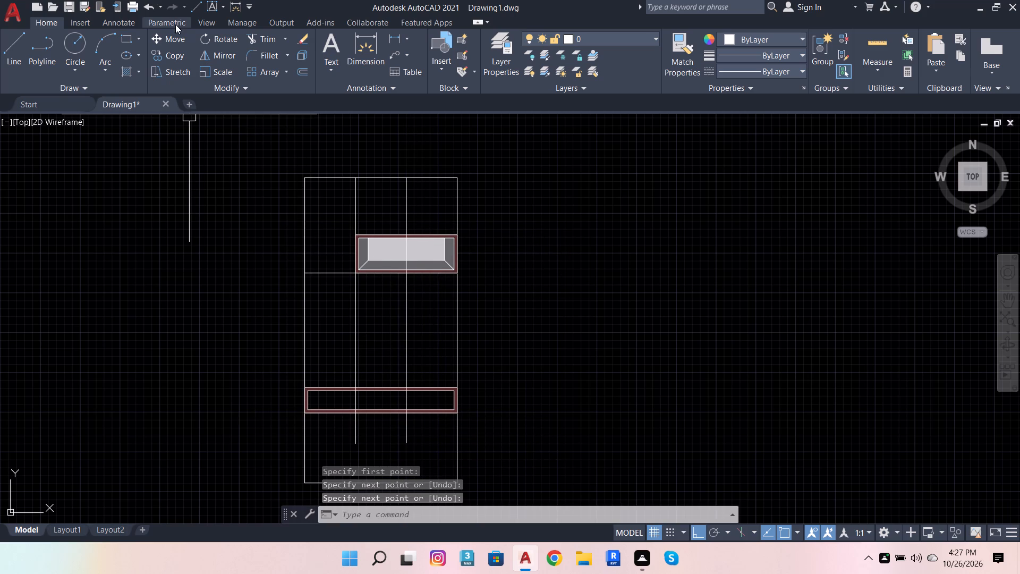
Trim both vertical lines where they cross the lower band's top frame.
click(259, 36)
scroll(424, 379, up, 3)
scroll(350, 426, up, 2)
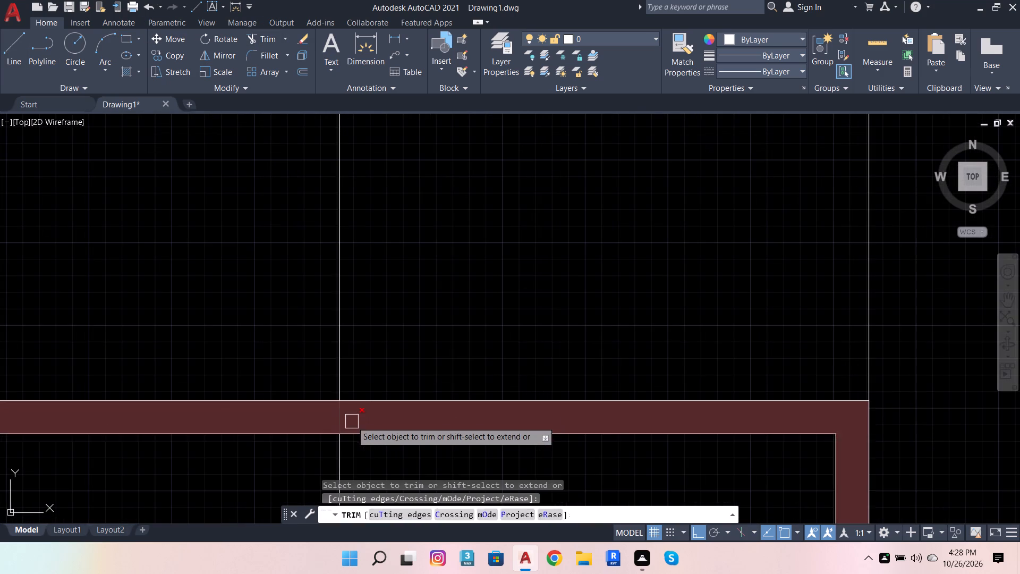
click(337, 422)
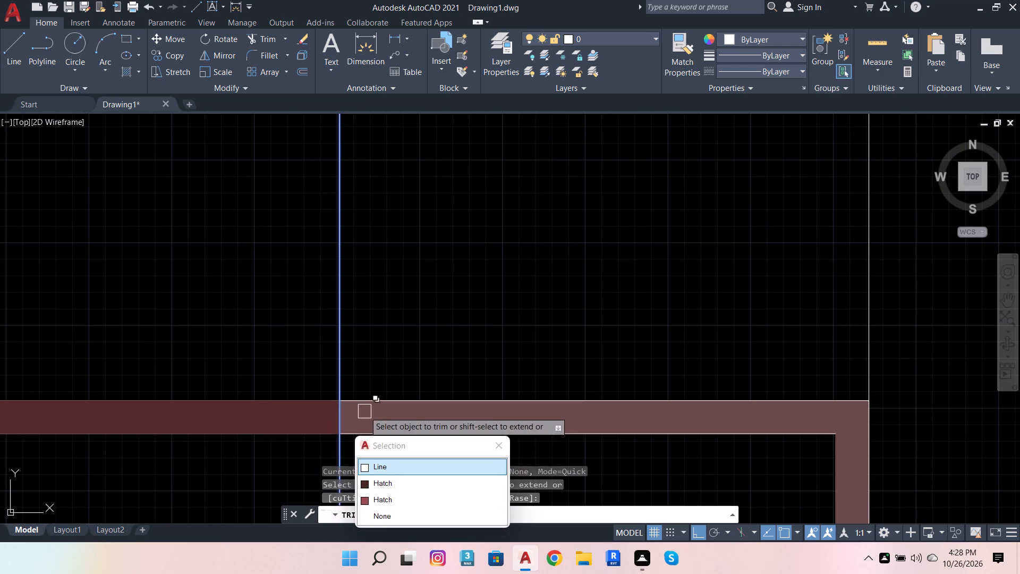
click(369, 469)
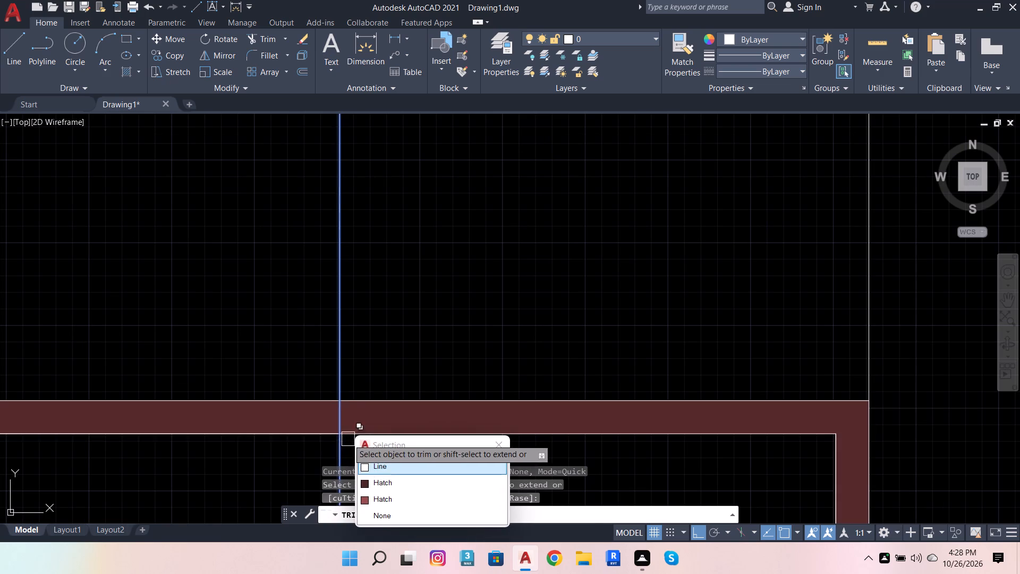
scroll(348, 440, down, 3)
scroll(135, 454, up, 3)
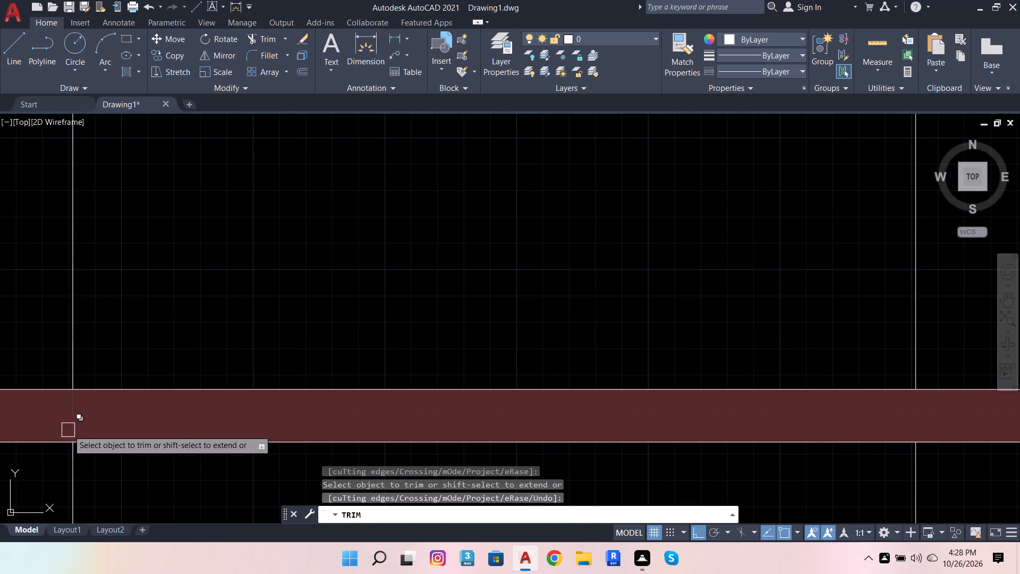
click(71, 426)
click(112, 468)
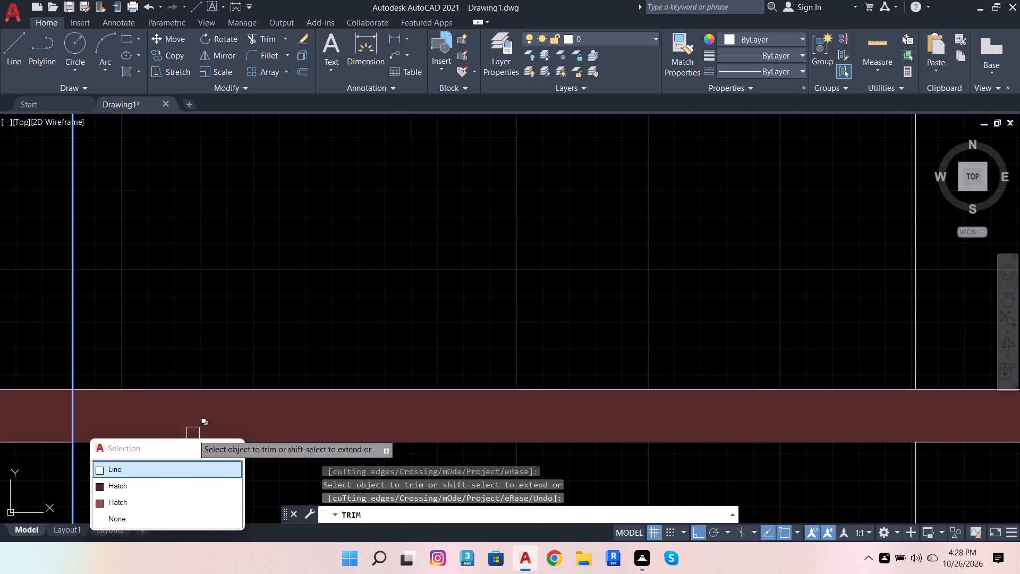
click(164, 474)
Trim both vertical lines below the lower band and across its bottom frame.
scroll(397, 316, down, 5)
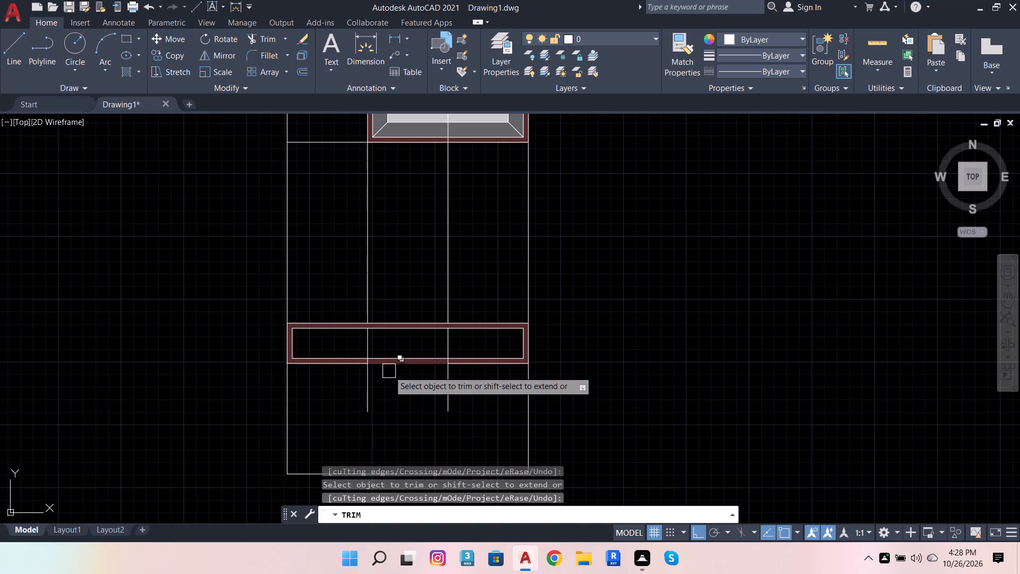
click(339, 393)
click(471, 396)
scroll(452, 364, up, 5)
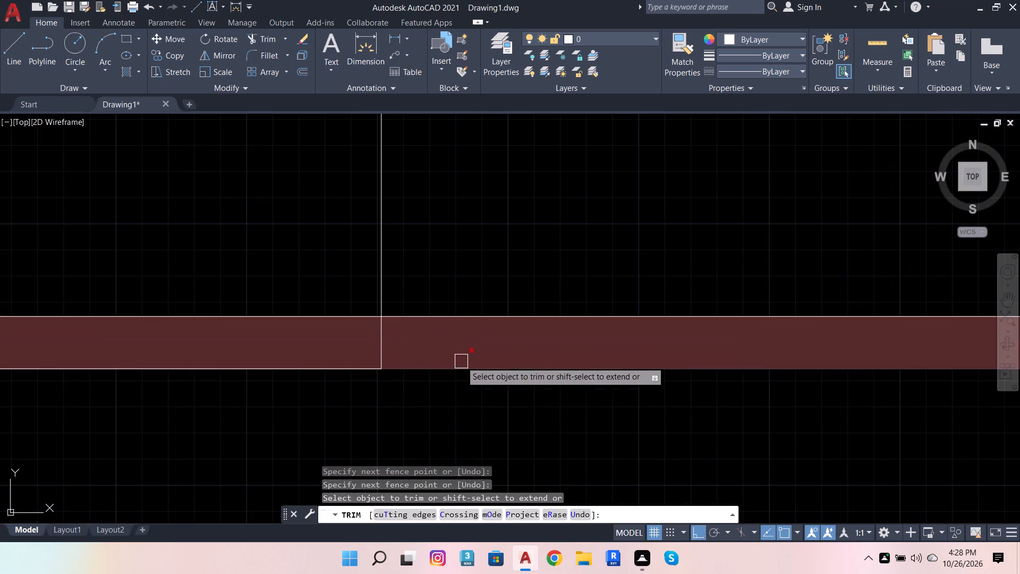
click(404, 350)
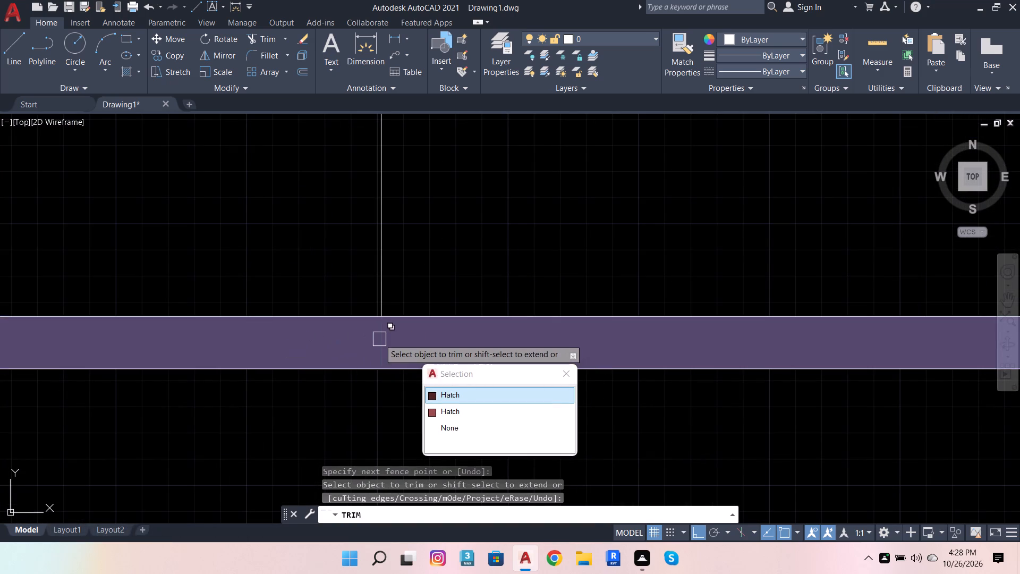
click(380, 339)
click(380, 345)
scroll(445, 361, down, 4)
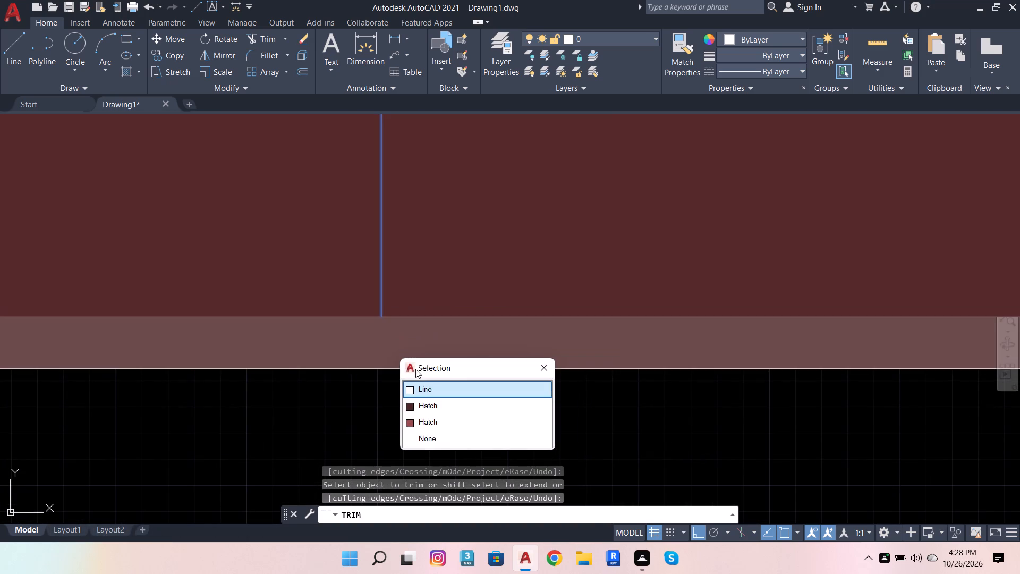
scroll(390, 342, down, 4)
scroll(175, 348, up, 1)
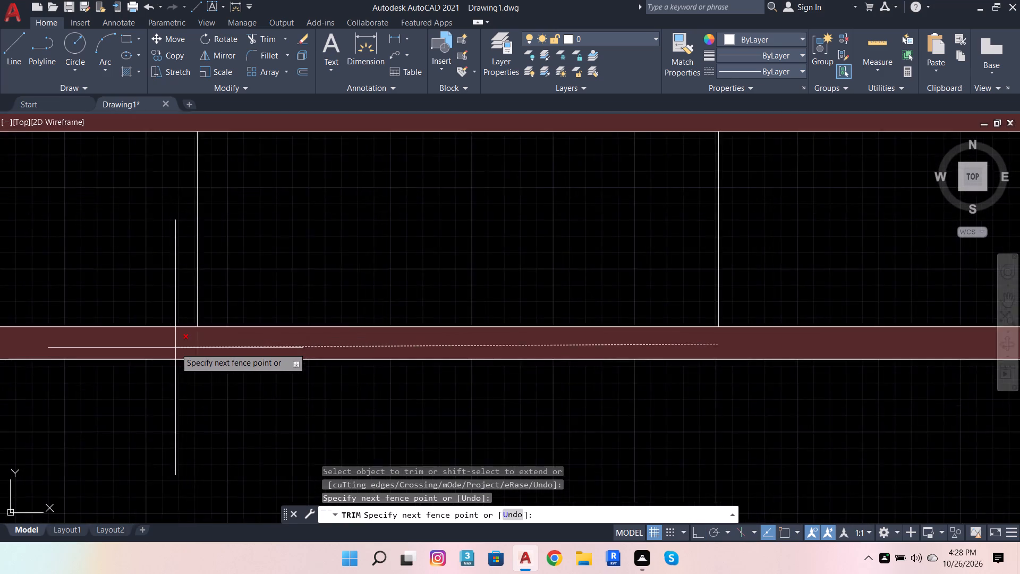
scroll(175, 348, up, 2)
click(178, 347)
scroll(282, 419, down, 3)
scroll(392, 418, down, 3)
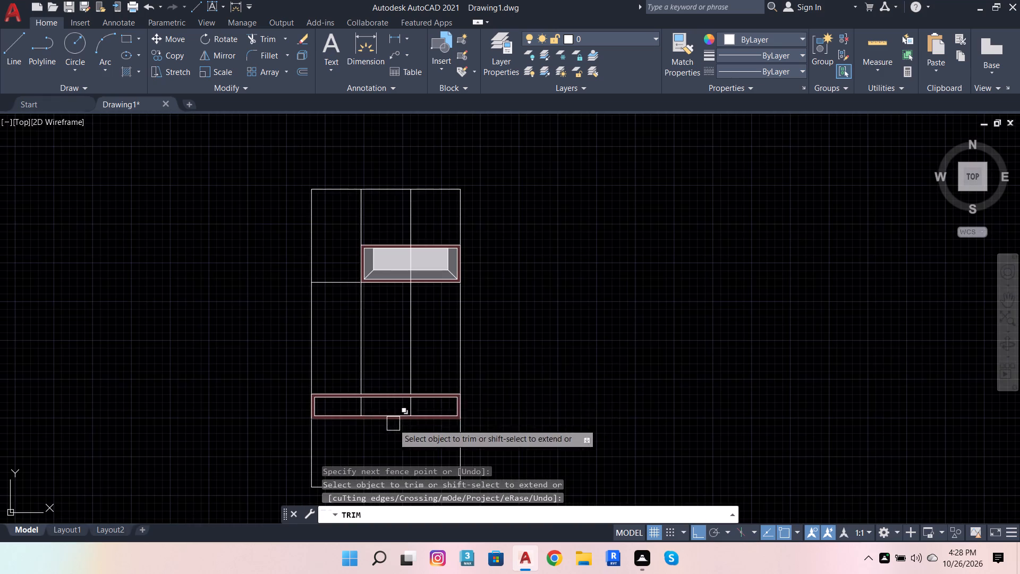
key(Escape)
Delete the two leftover vertical line pieces above the lower band.
click(436, 350)
click(334, 352)
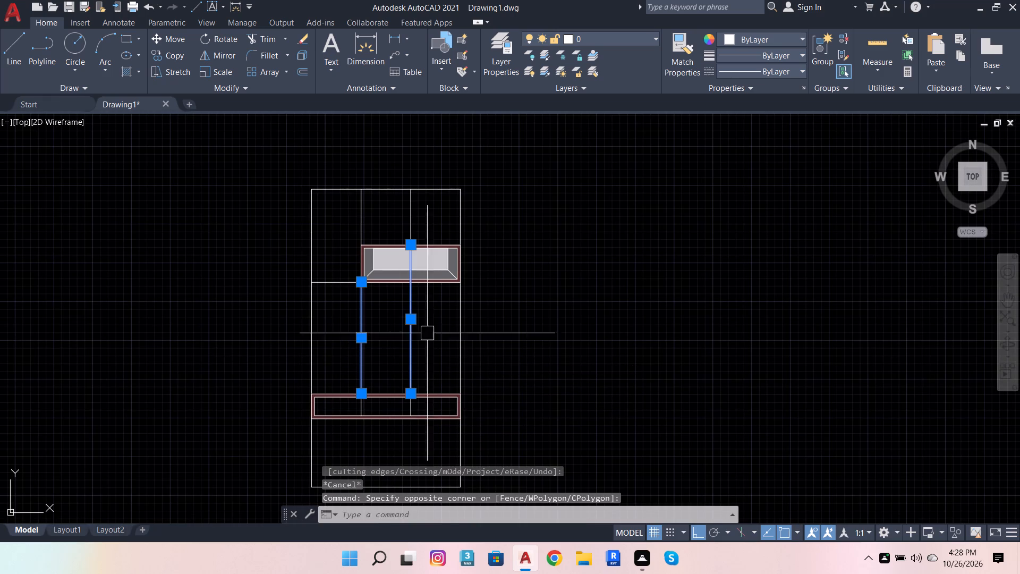
key(shift+Delete)
Offset both divider lines inside the lower band by .3 to their right side.
scroll(357, 389, up, 2)
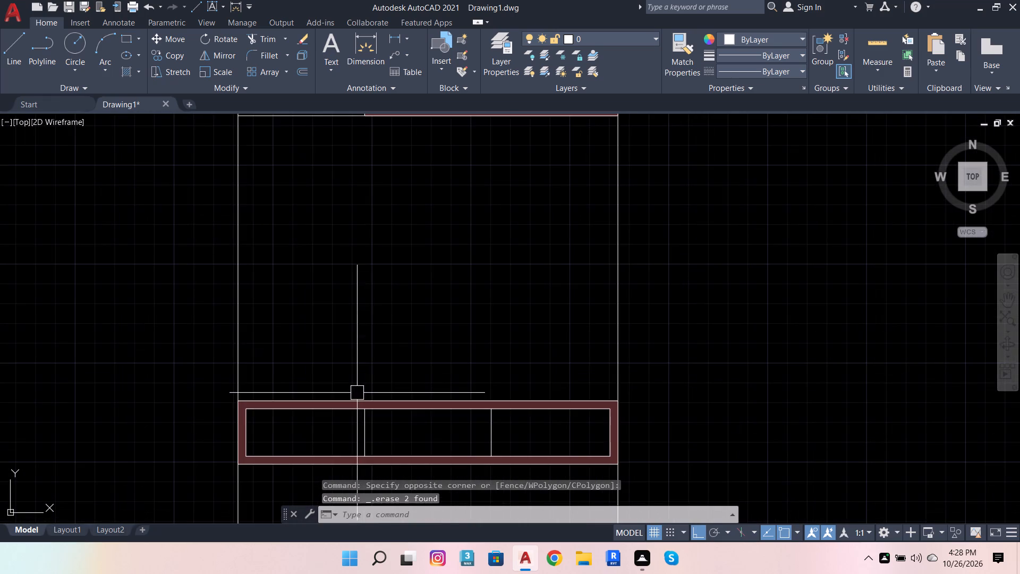
click(362, 431)
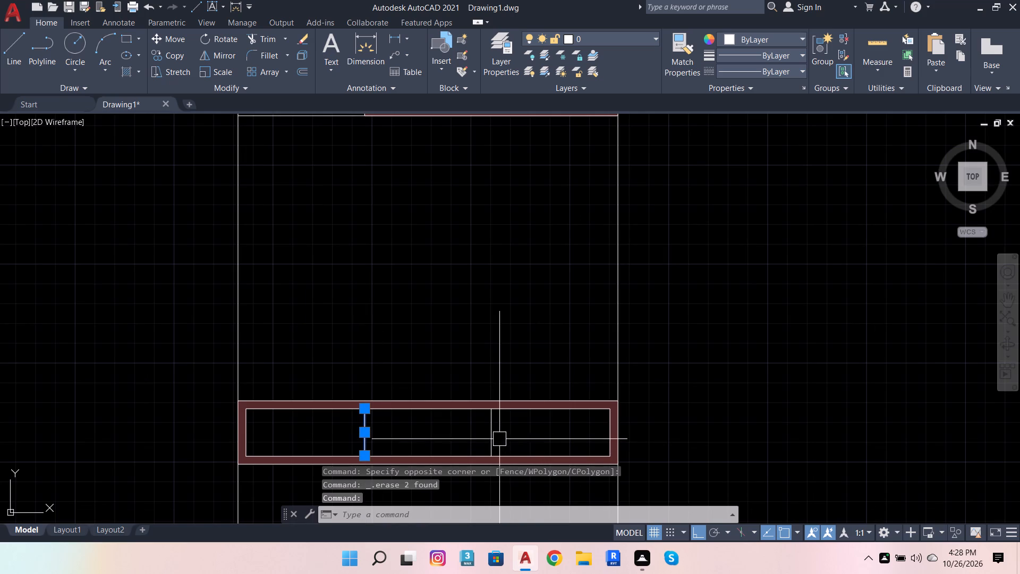
click(497, 436)
click(307, 74)
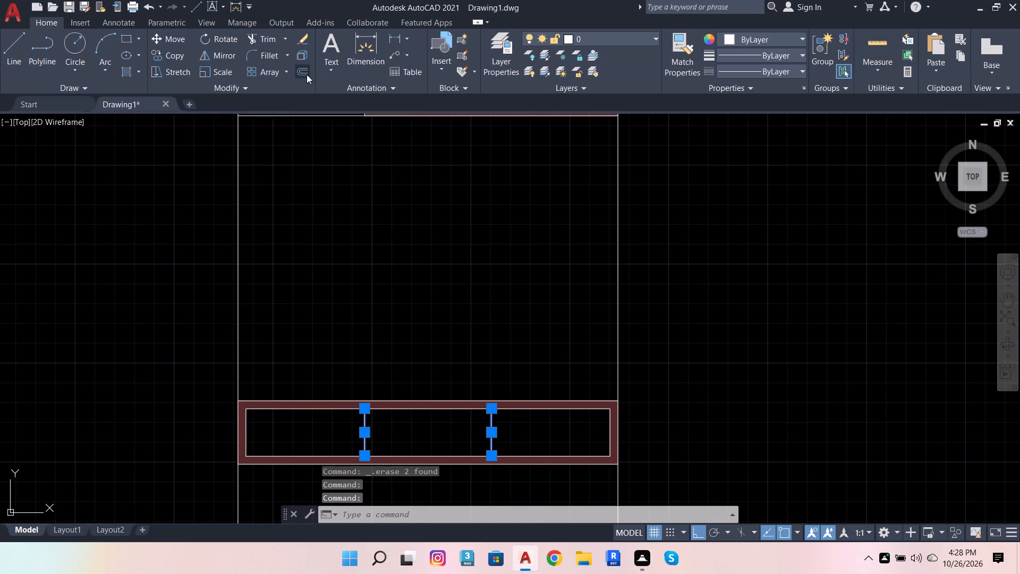
click(369, 412)
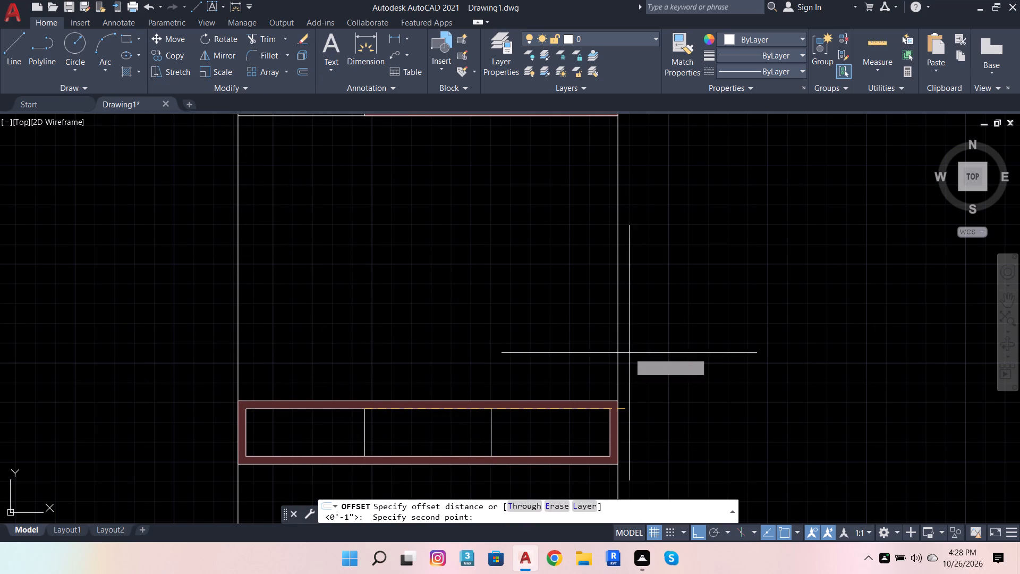
text(.3)
key(Return)
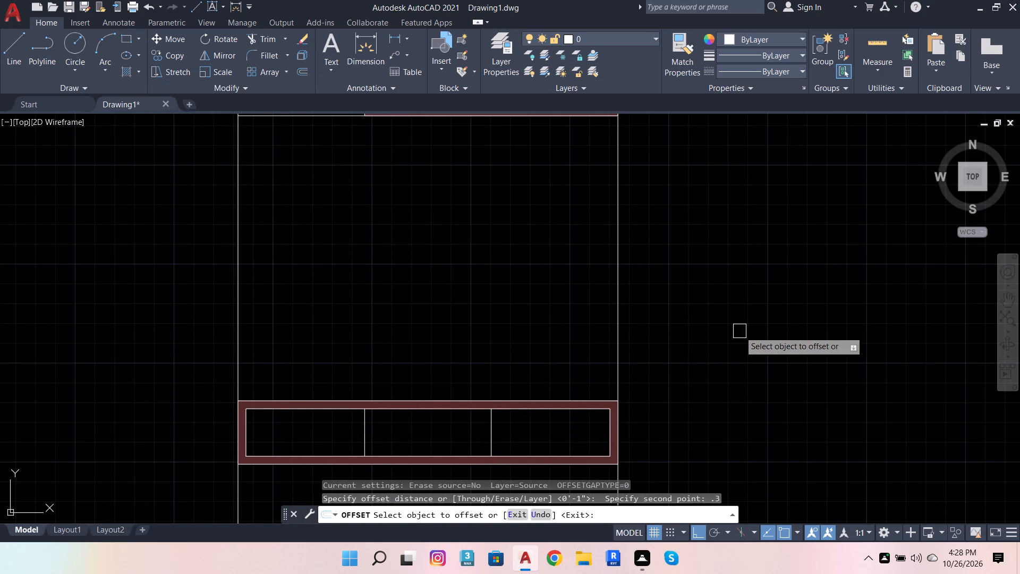
click(368, 438)
click(430, 443)
drag(496, 434, 501, 434)
click(520, 432)
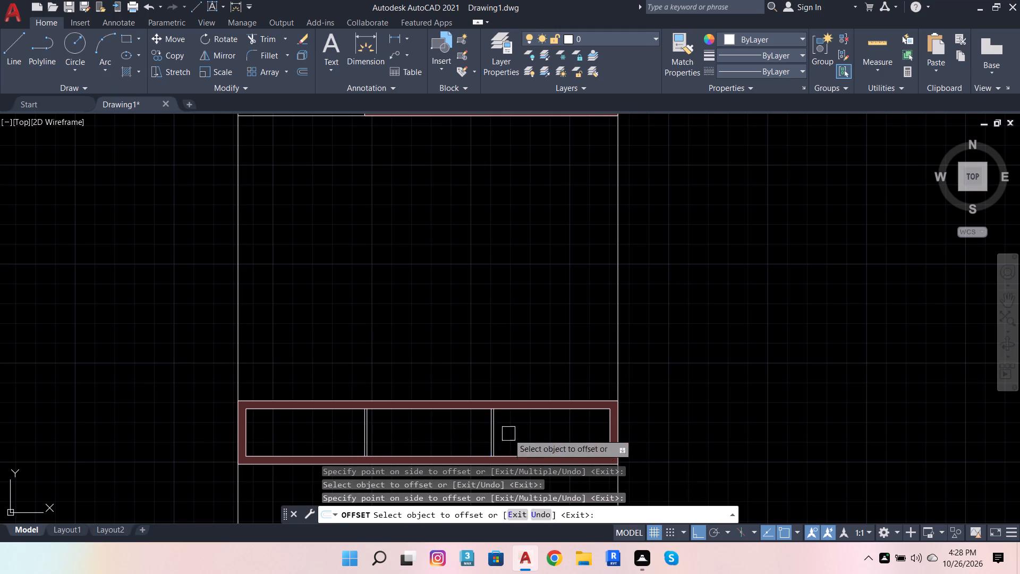
Offset the same two original divider lines by .3 to their left side.
scroll(473, 442, up, 4)
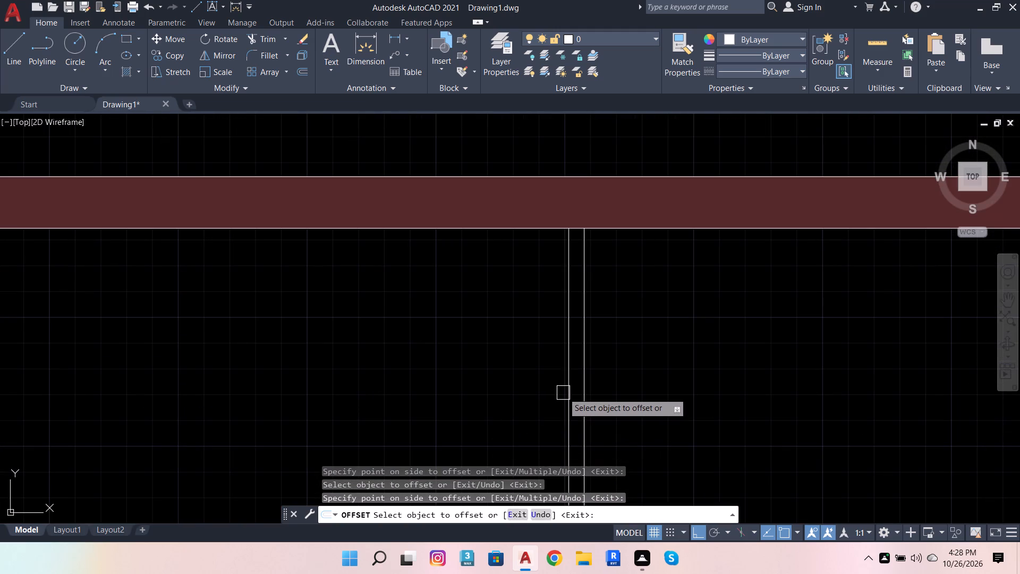
drag(563, 393, 555, 396)
click(523, 406)
scroll(593, 392, down, 3)
scroll(364, 405, up, 3)
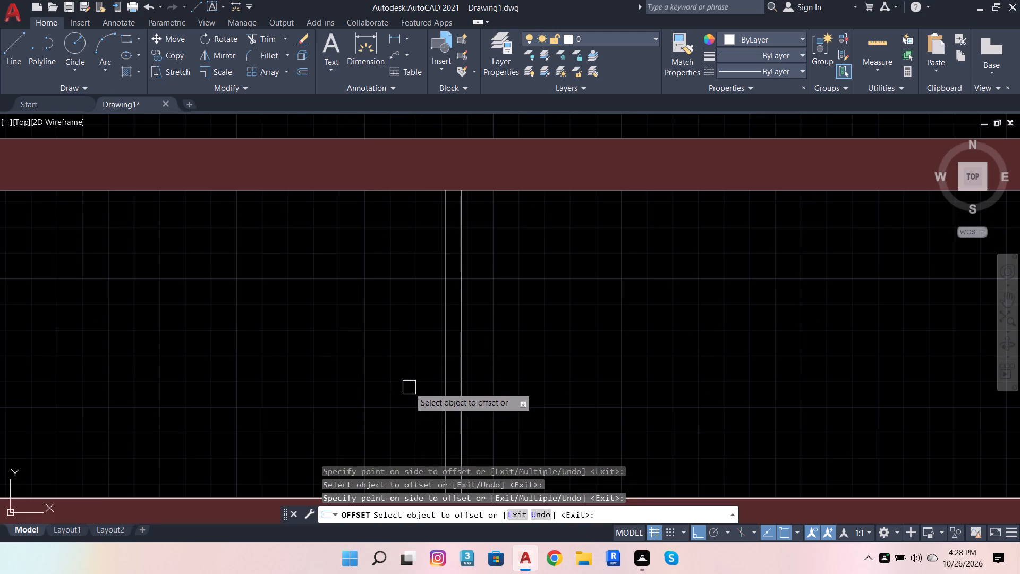
drag(443, 378, 438, 378)
click(355, 396)
key(Escape)
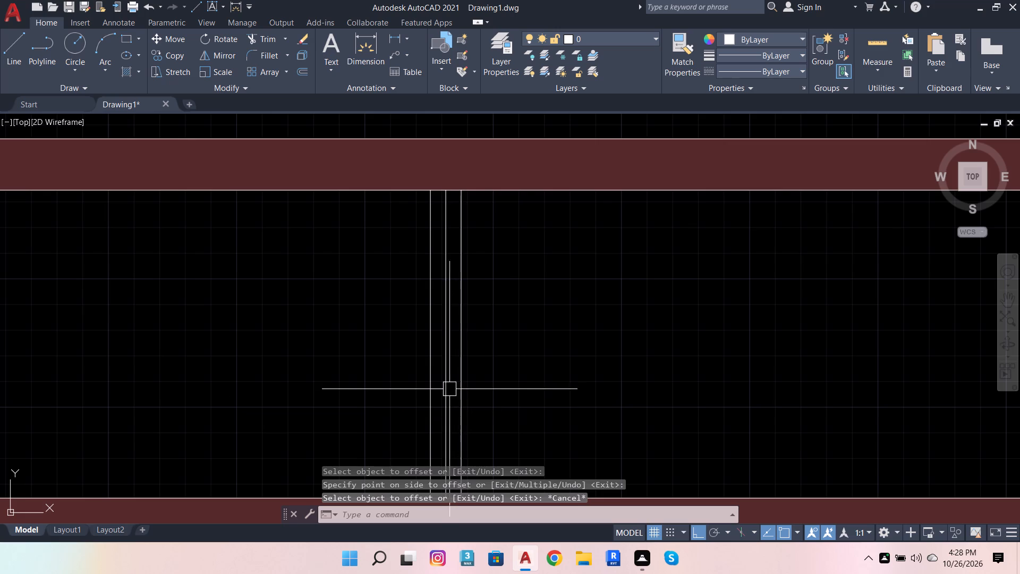
Delete the original centre line of each divider in the lower band, keeping the offset pairs.
click(447, 387)
scroll(428, 431, down, 4)
scroll(573, 440, up, 3)
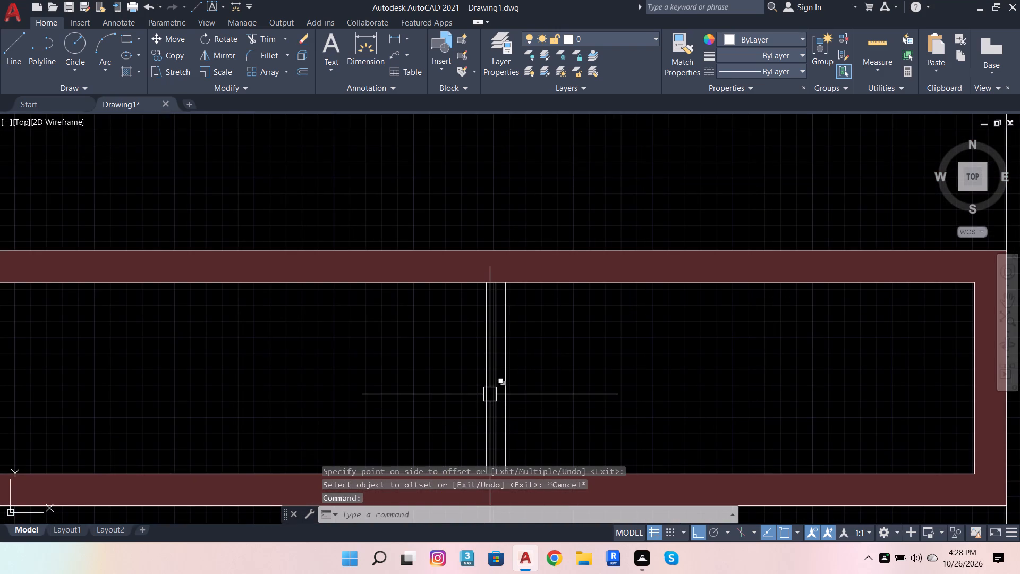
click(492, 393)
key(Escape)
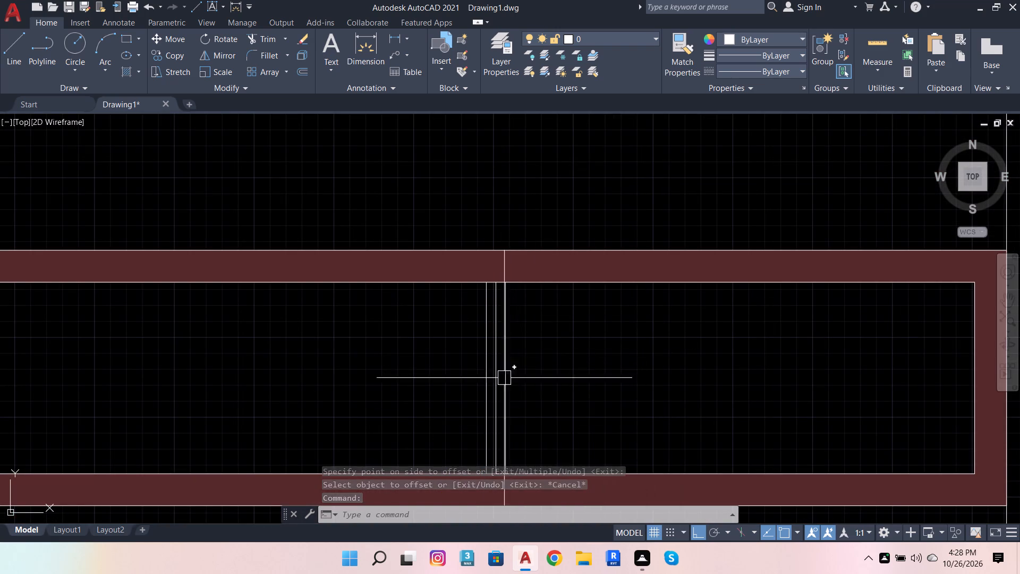
scroll(492, 381, up, 2)
click(495, 379)
scroll(593, 366, down, 5)
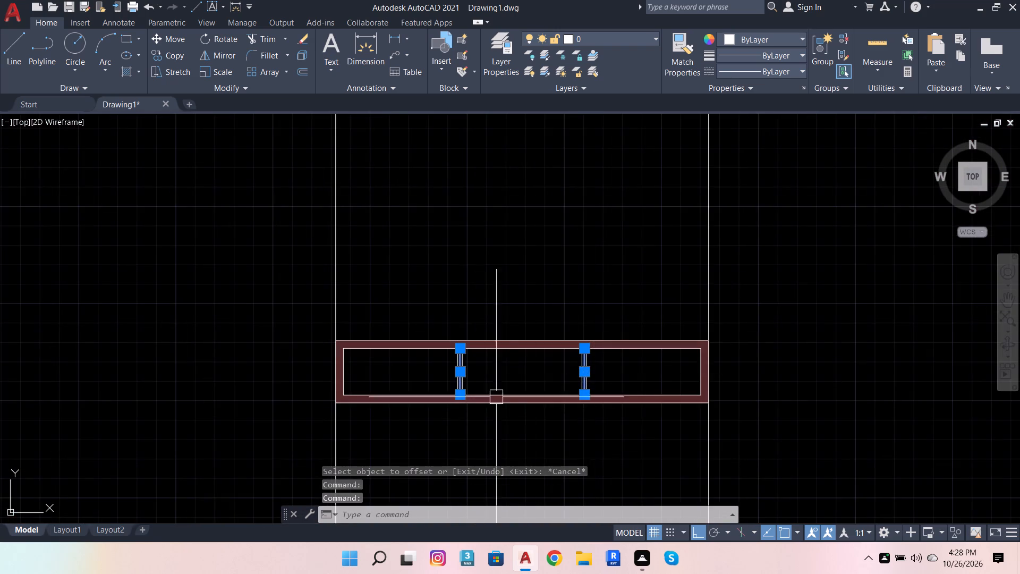
scroll(542, 383, up, 3)
key(shift+Delete)
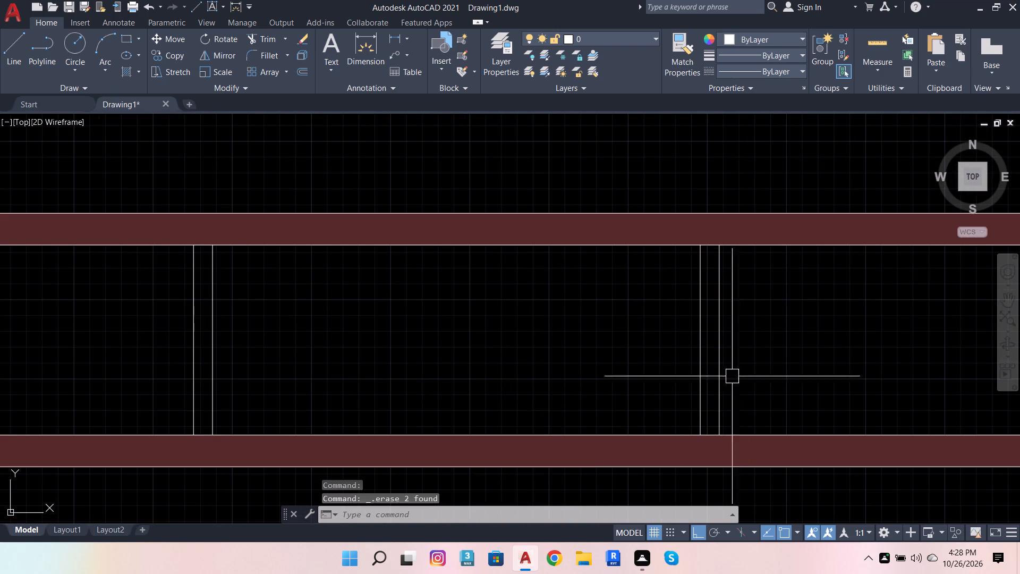
Fill the two narrow dividers in the lower band with a solid hatch in true colour 85,42,42.
scroll(659, 403, down, 2)
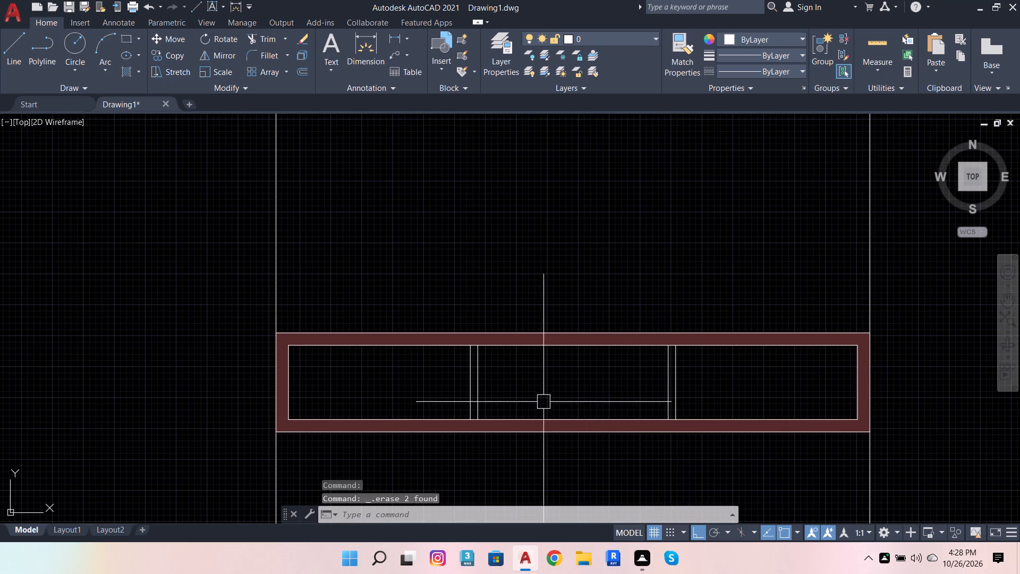
scroll(717, 401, up, 2)
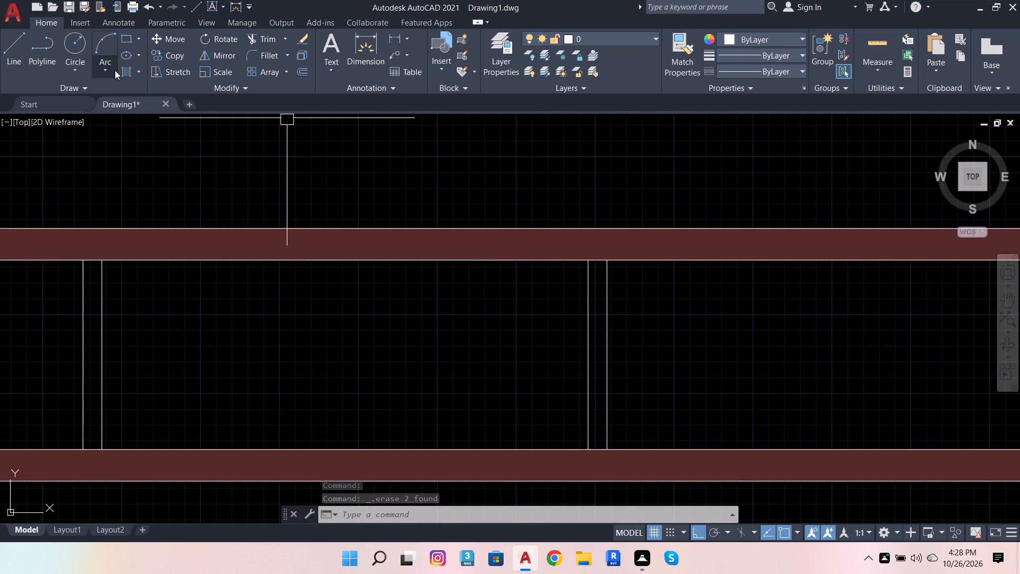
click(131, 67)
click(374, 53)
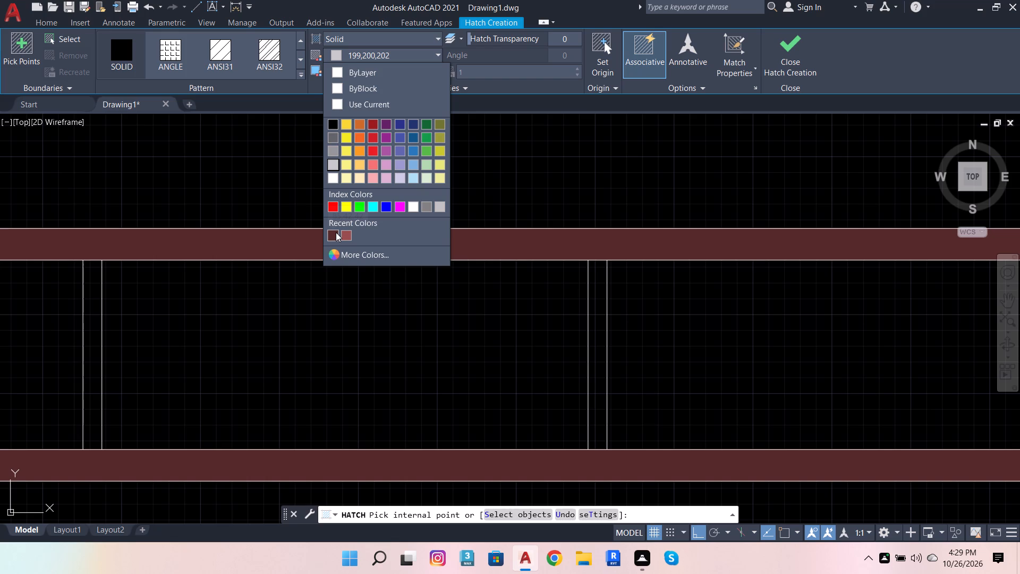
click(336, 232)
click(88, 309)
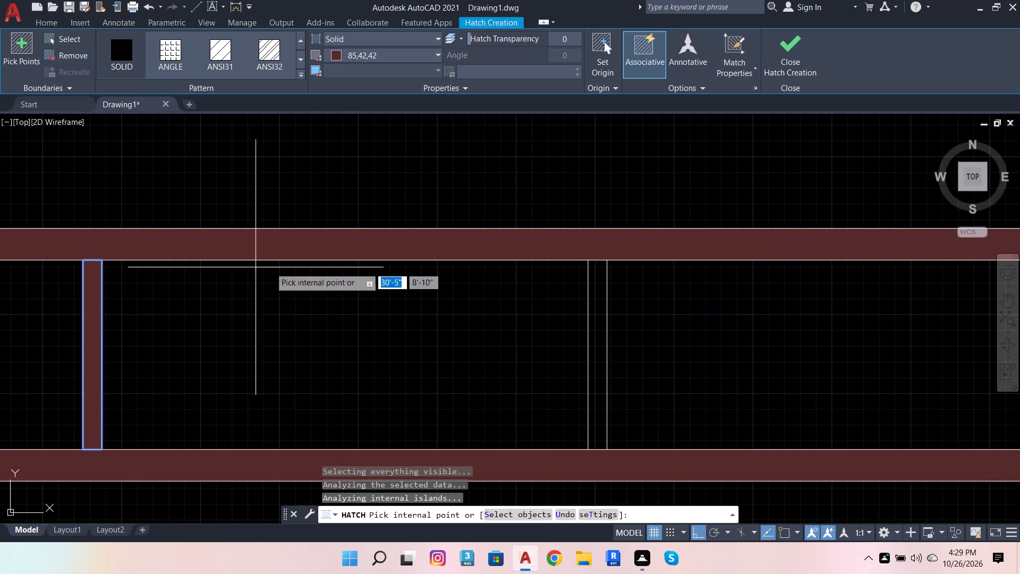
click(598, 299)
scroll(657, 305, down, 2)
key(Escape)
key(Escape)
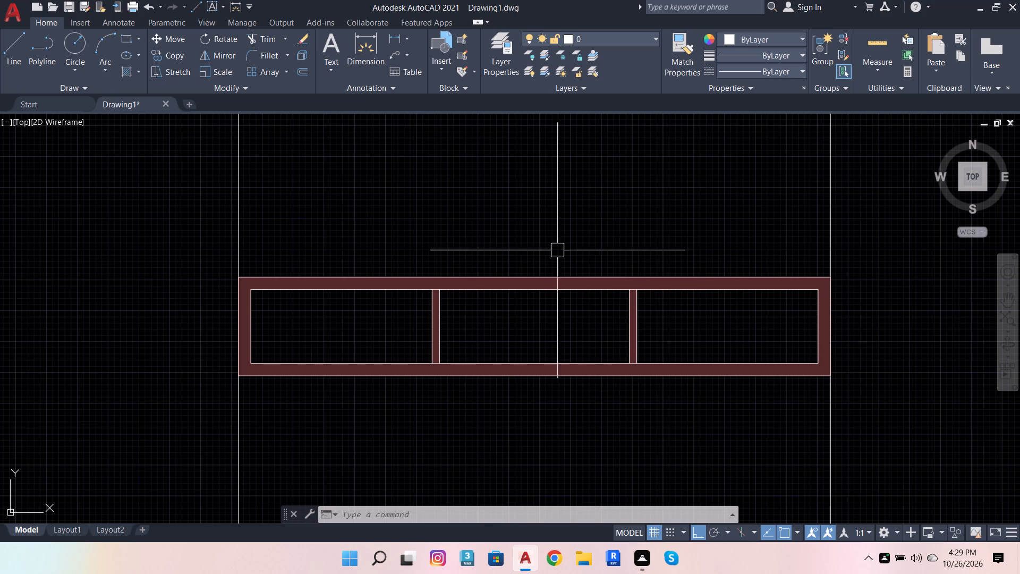
Delete the outline's left-side segments above and below the lower band, together with the two grey hatches in the nested panel.
scroll(662, 415, down, 3)
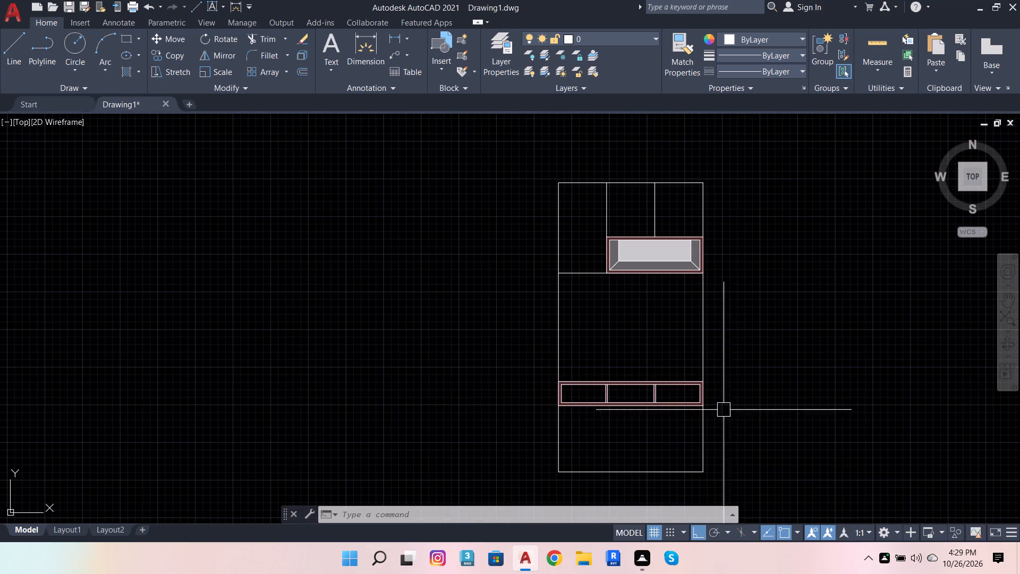
click(560, 448)
click(558, 339)
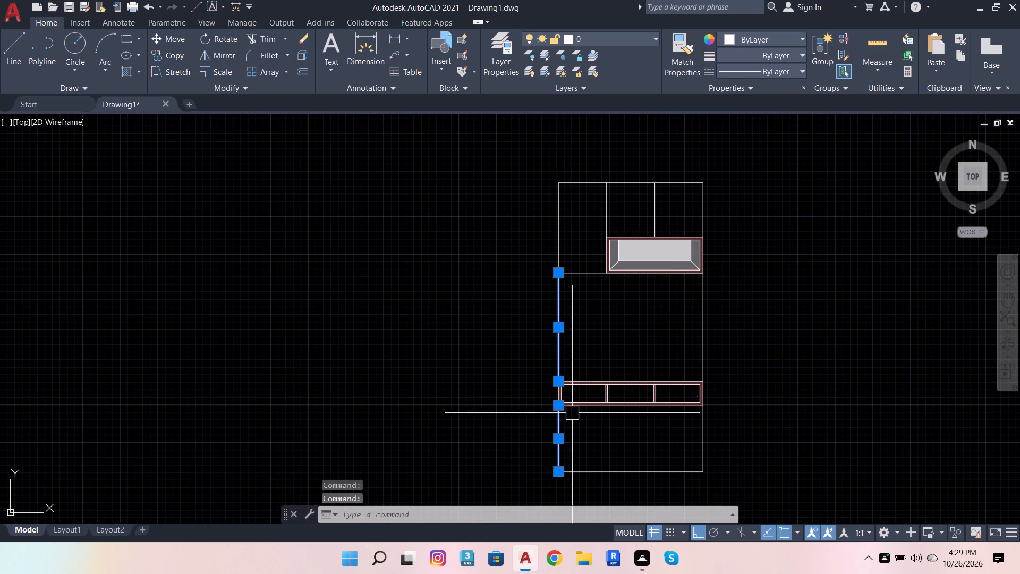
scroll(572, 413, up, 2)
scroll(441, 416, down, 3)
scroll(454, 438, up, 2)
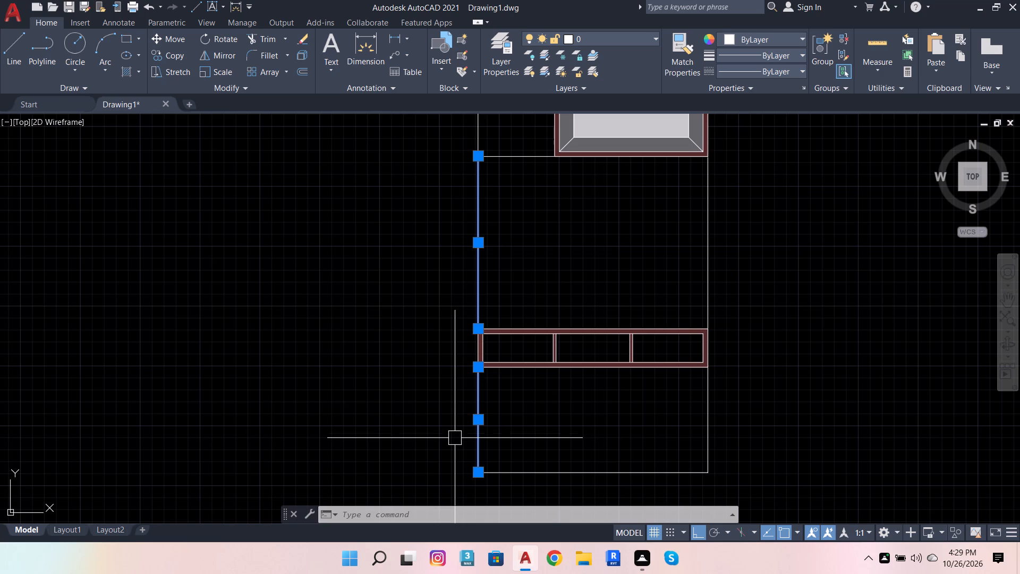
scroll(488, 426, down, 1)
scroll(580, 233, up, 3)
click(583, 243)
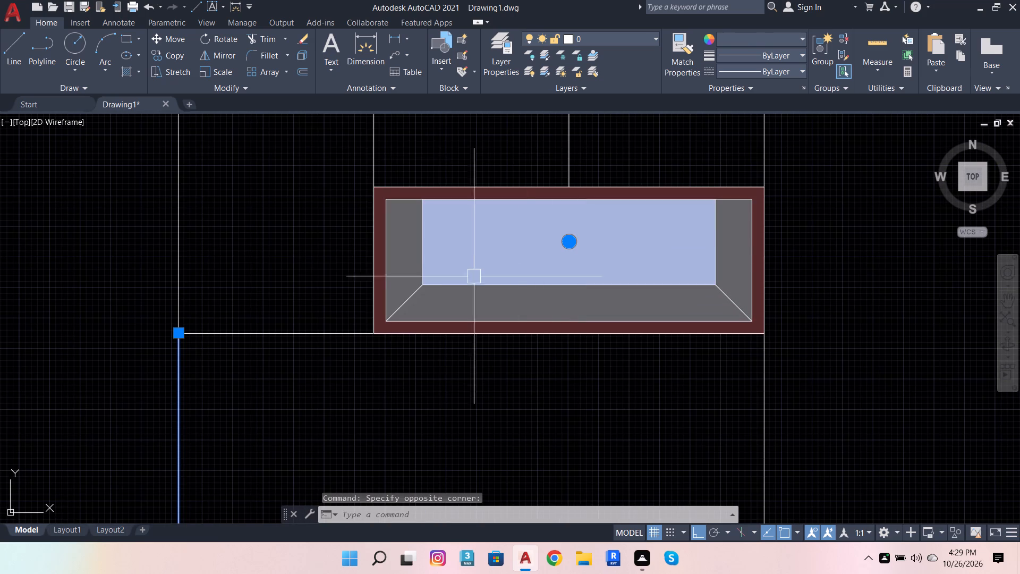
click(413, 267)
scroll(503, 315, down, 2)
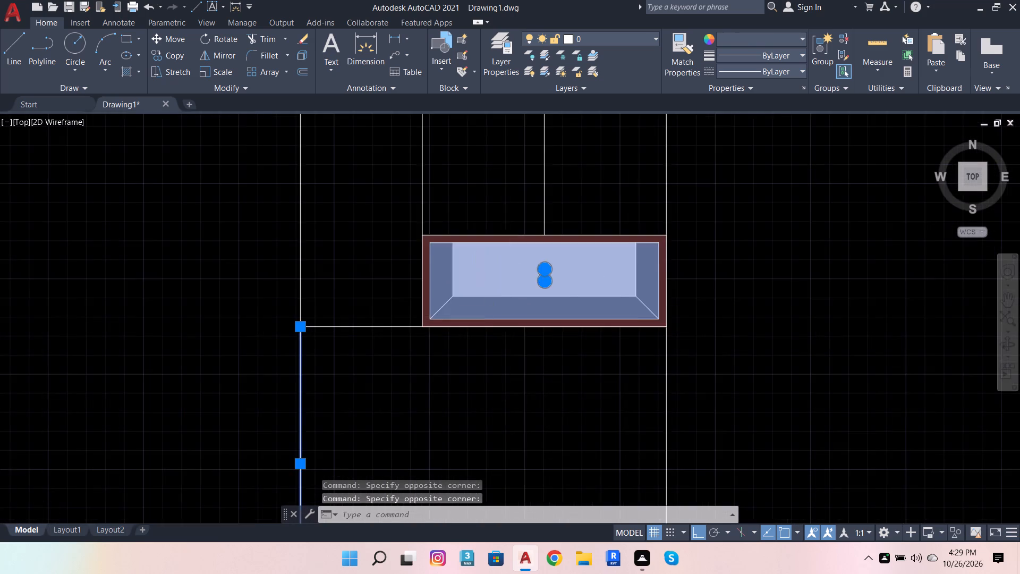
scroll(631, 255, up, 3)
key(shift+Delete)
Fill the left, bottom and right bevel strips of the nested panel with a solid hatch in true colour 147,149,152.
scroll(683, 305, down, 3)
scroll(560, 365, up, 3)
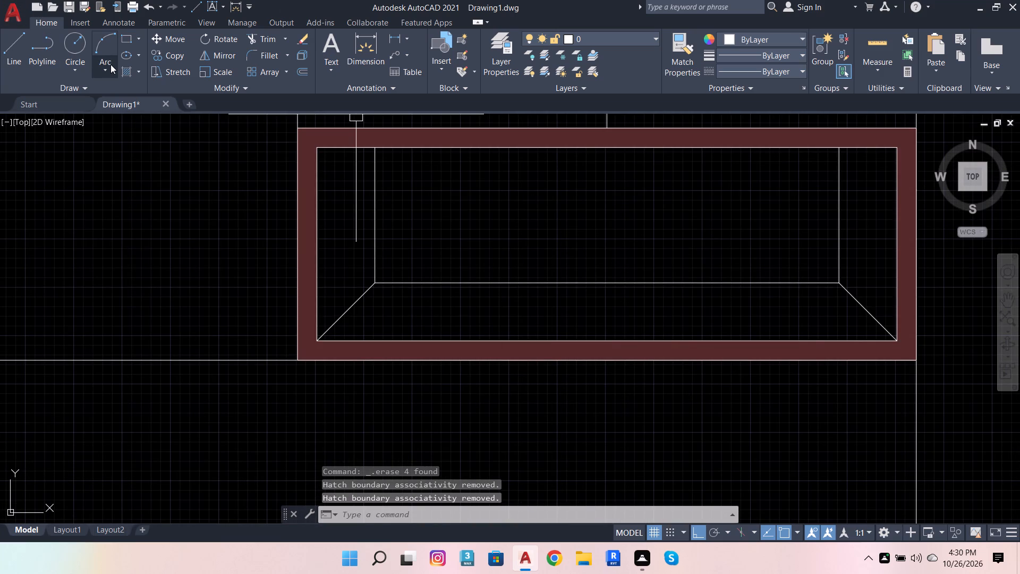
click(122, 71)
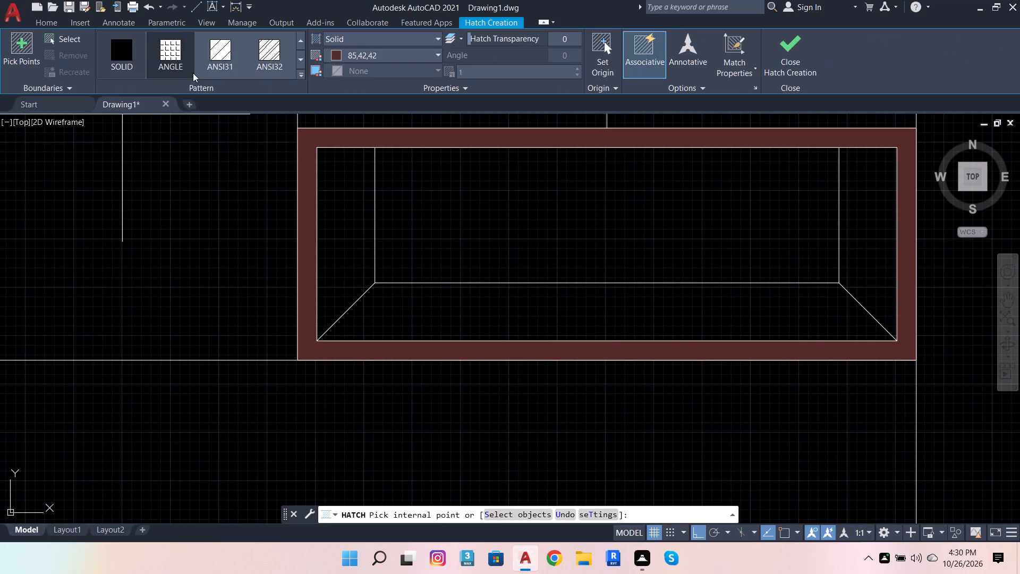
click(385, 52)
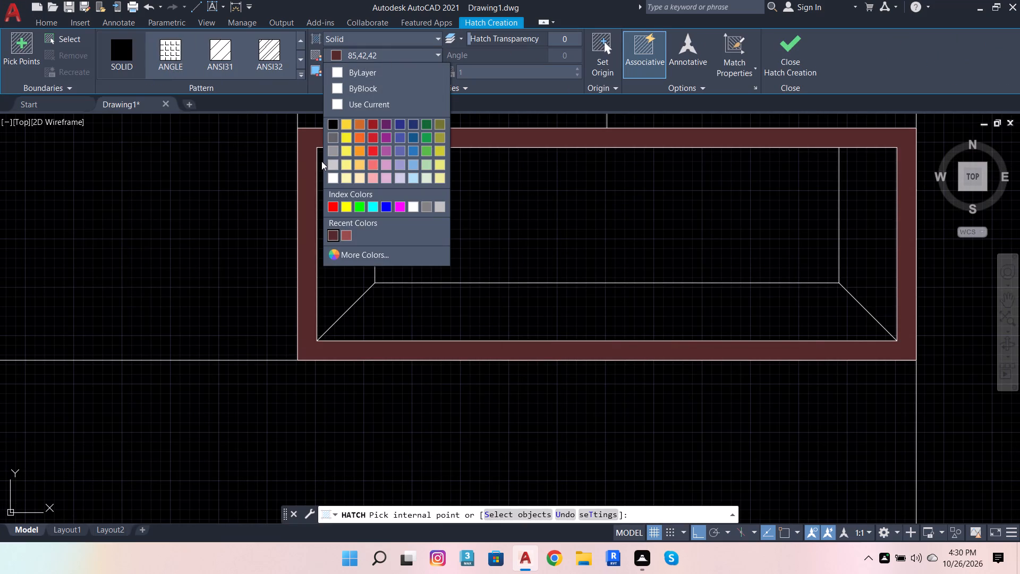
click(336, 161)
click(334, 209)
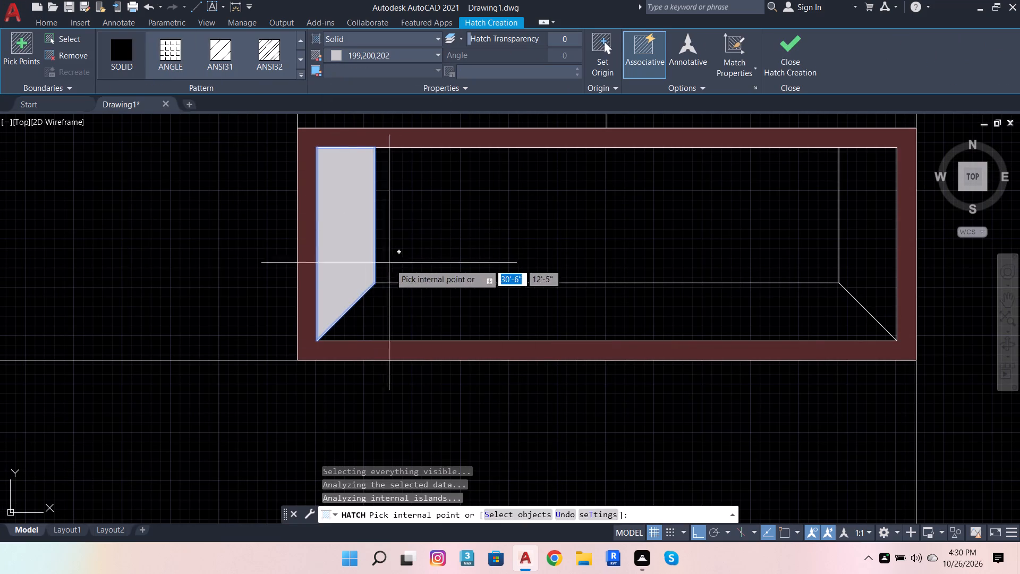
click(423, 306)
click(865, 233)
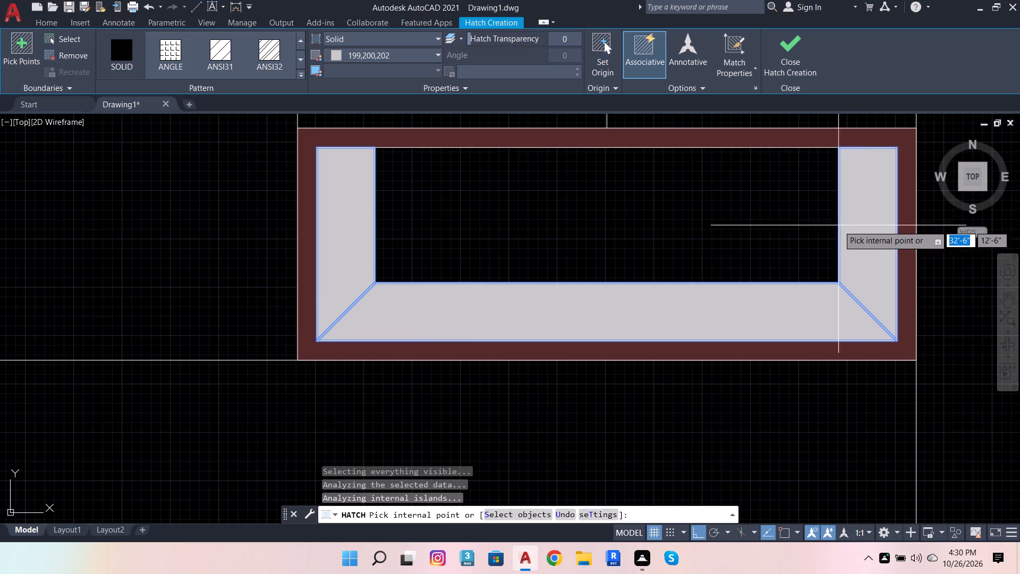
click(358, 56)
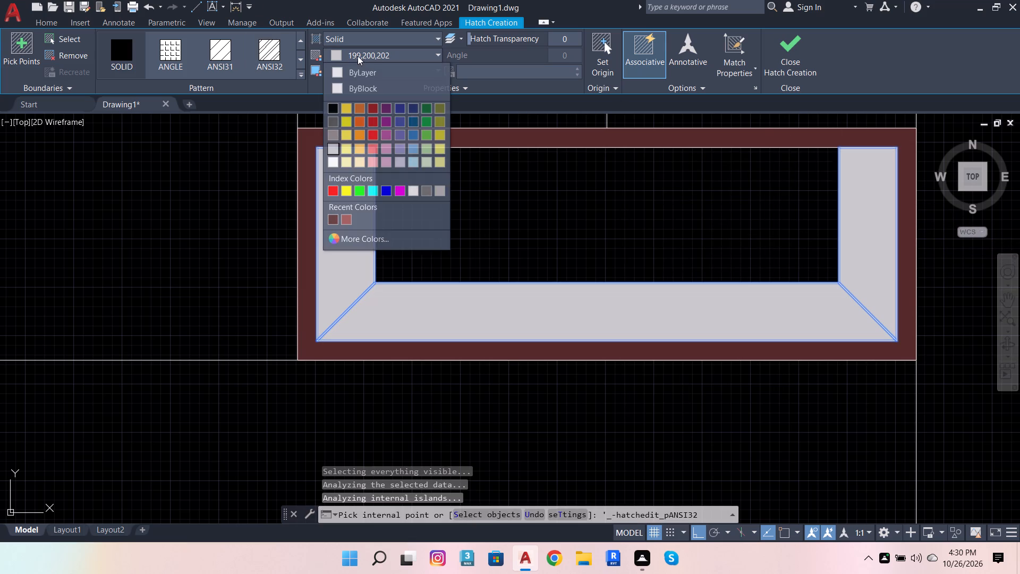
click(329, 138)
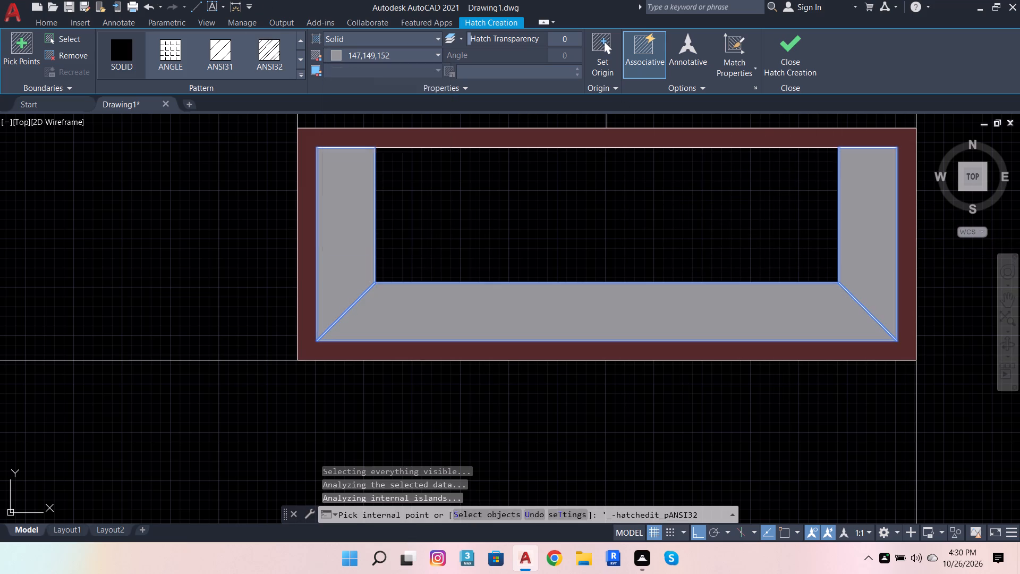
key(Escape)
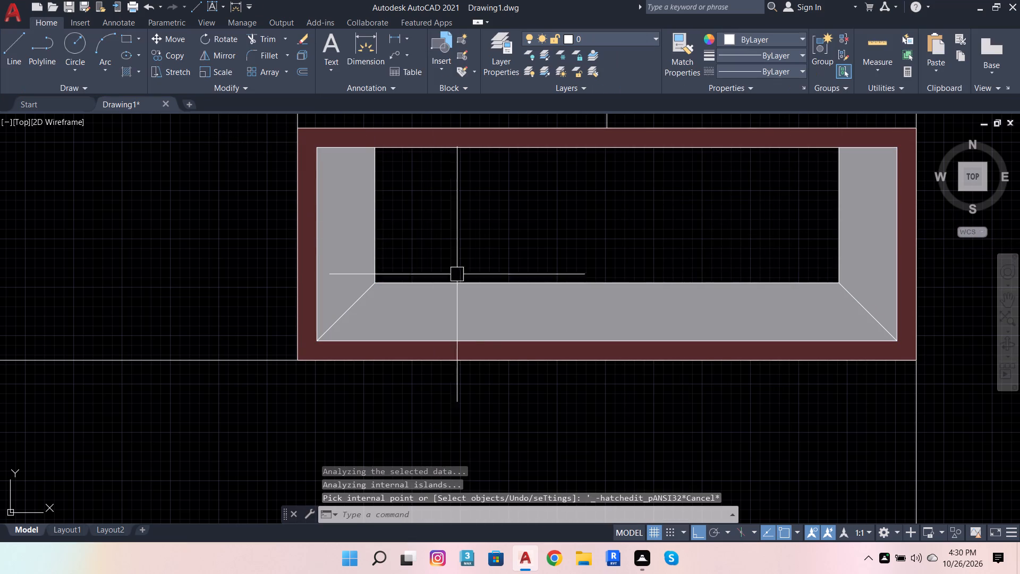
Fill the nested panel's central rectangle with a solid hatch in true colour 99,100,102.
click(132, 70)
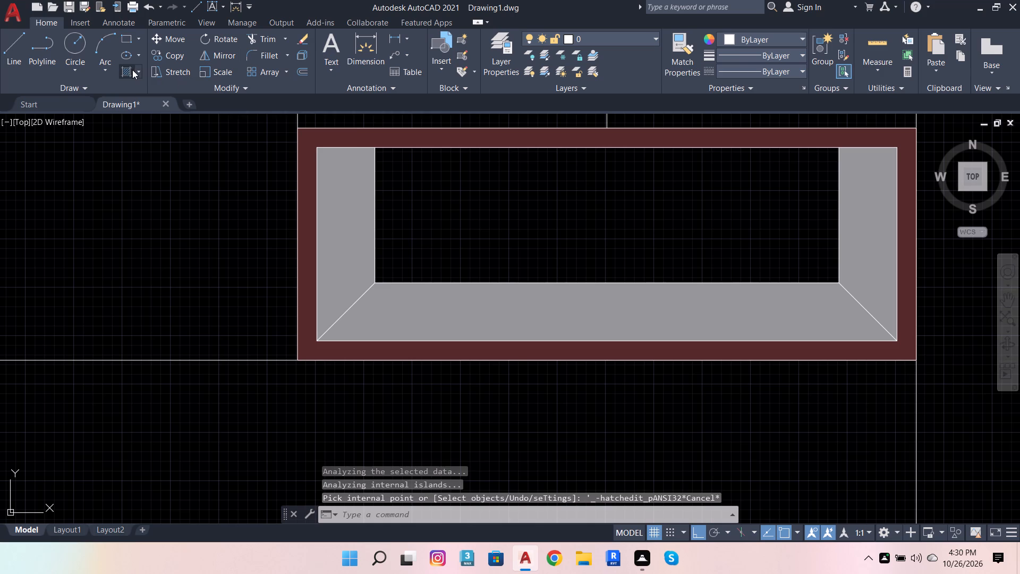
click(373, 58)
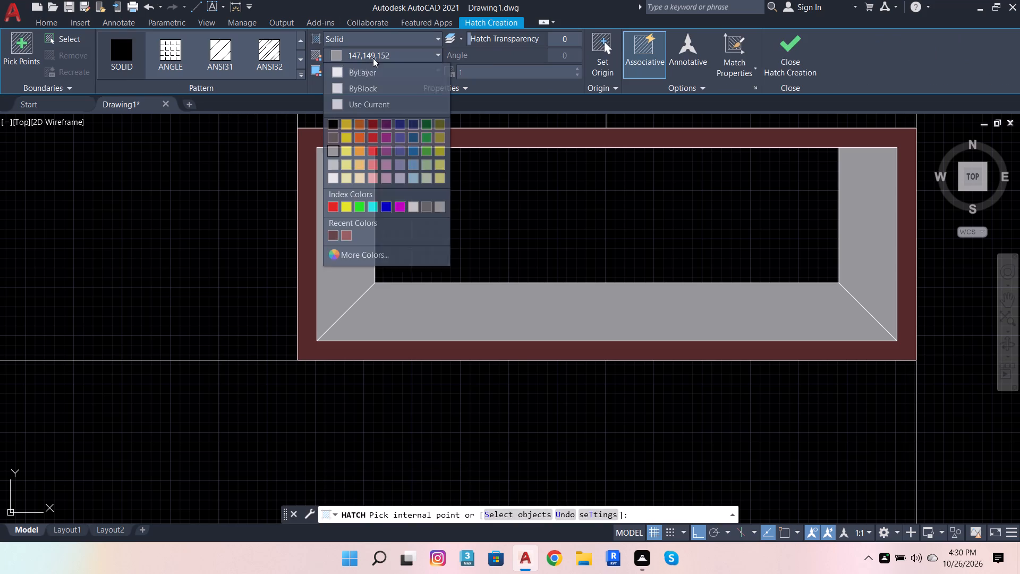
click(328, 137)
click(483, 215)
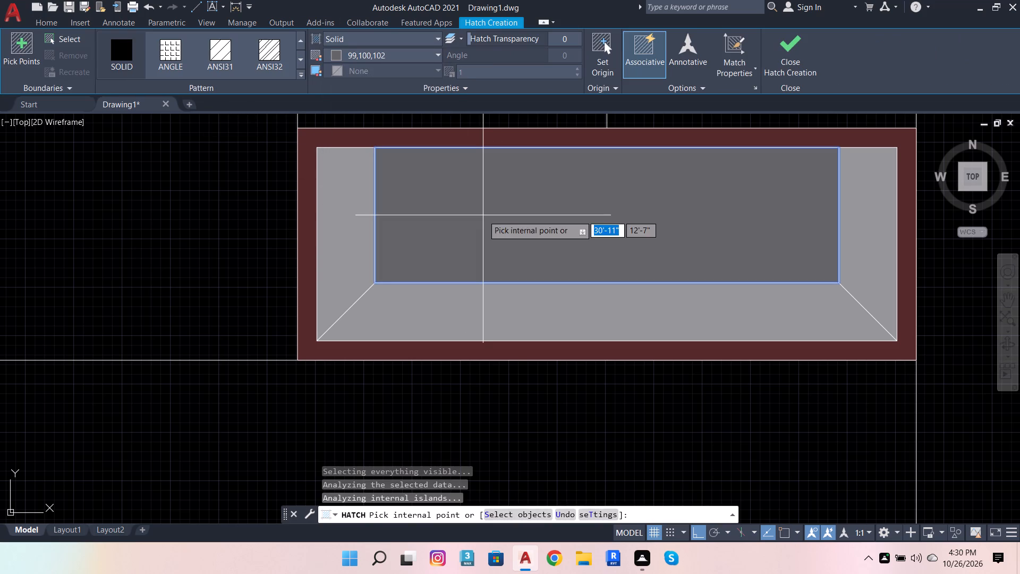
key(Escape)
scroll(504, 246, down, 3)
scroll(504, 248, up, 1)
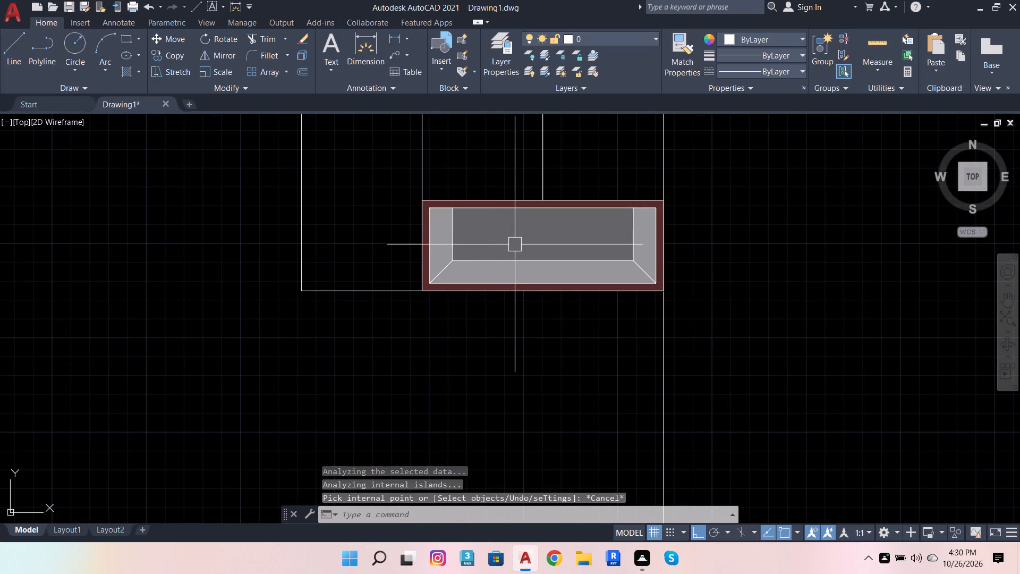
key(Escape)
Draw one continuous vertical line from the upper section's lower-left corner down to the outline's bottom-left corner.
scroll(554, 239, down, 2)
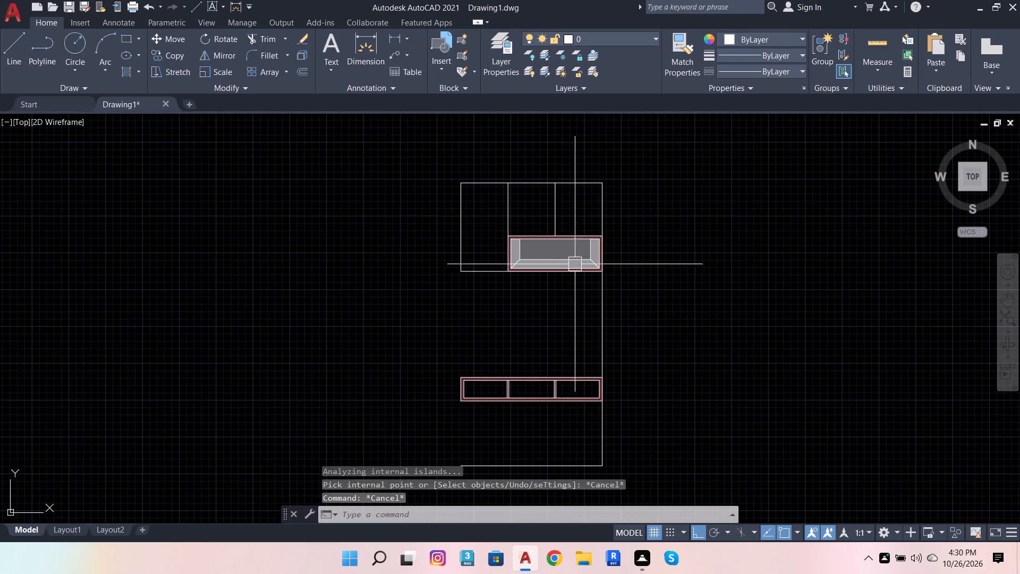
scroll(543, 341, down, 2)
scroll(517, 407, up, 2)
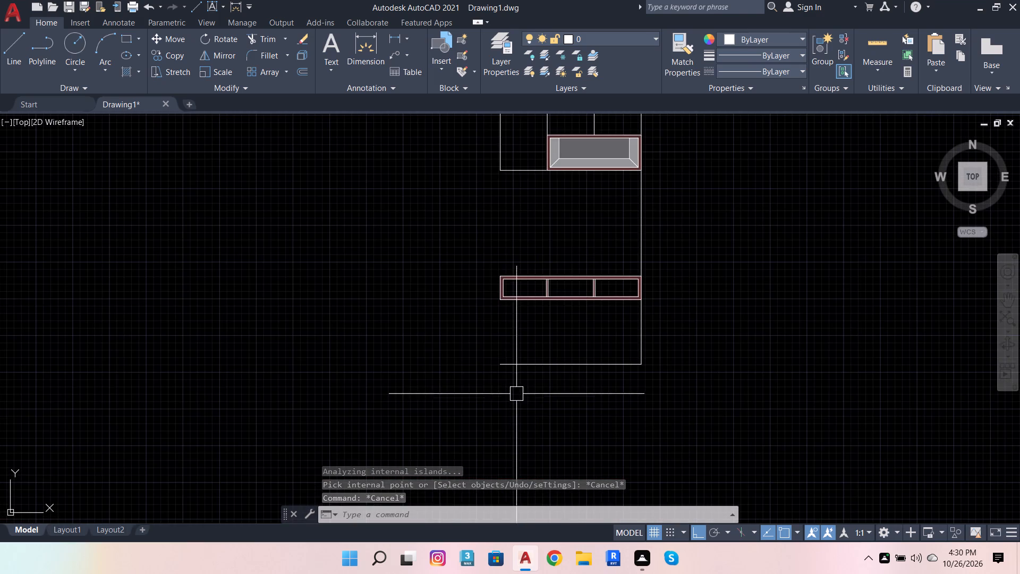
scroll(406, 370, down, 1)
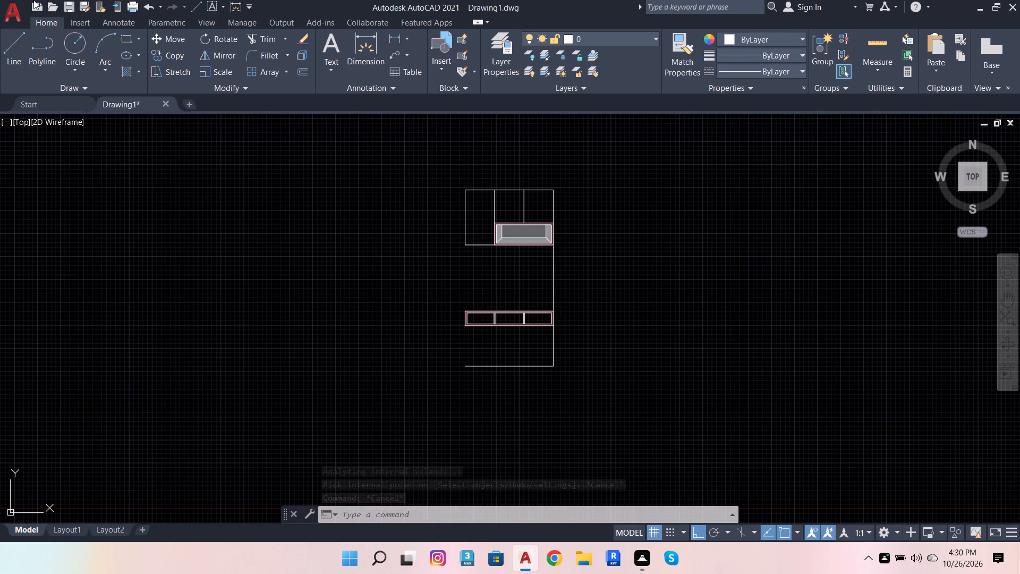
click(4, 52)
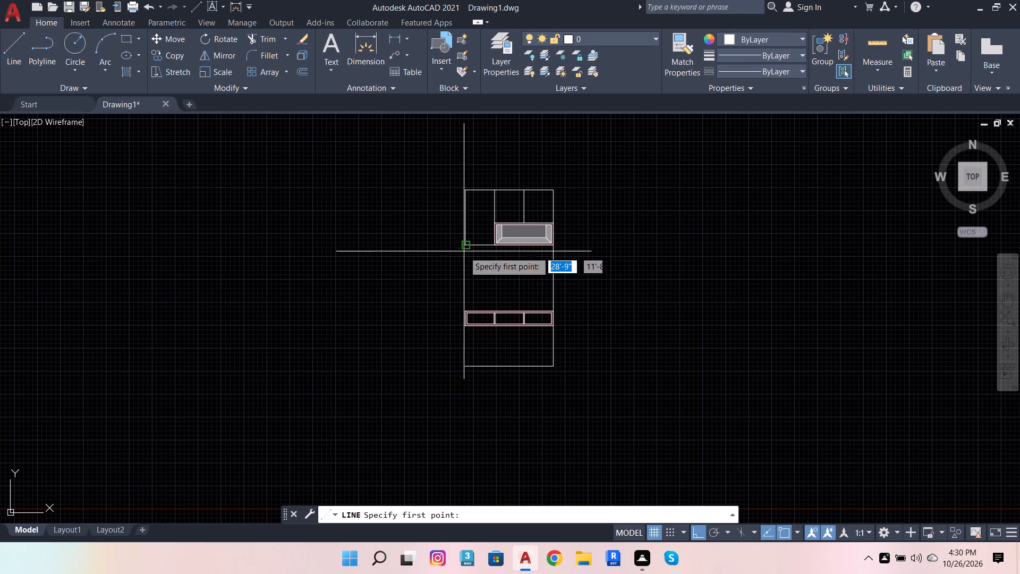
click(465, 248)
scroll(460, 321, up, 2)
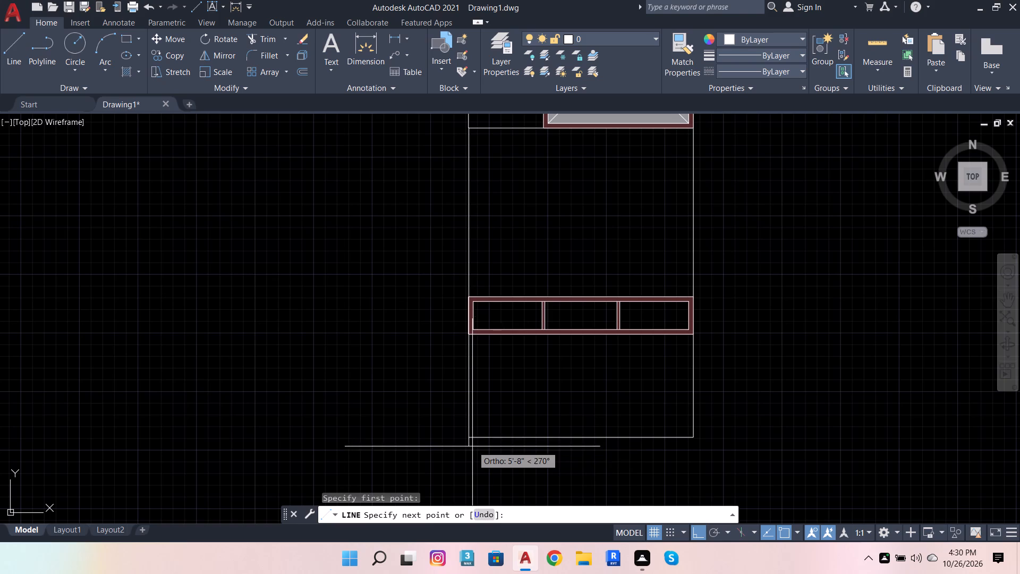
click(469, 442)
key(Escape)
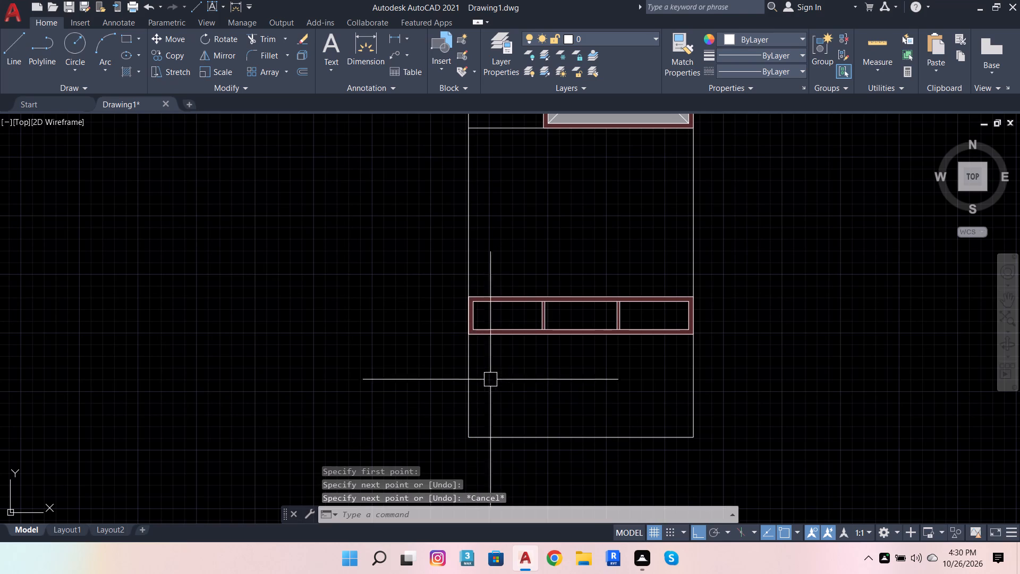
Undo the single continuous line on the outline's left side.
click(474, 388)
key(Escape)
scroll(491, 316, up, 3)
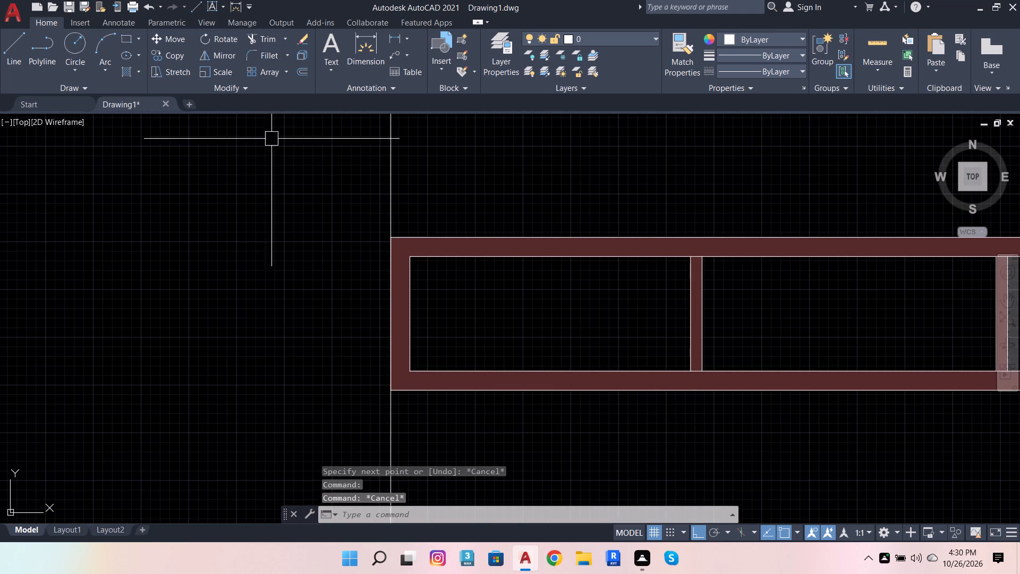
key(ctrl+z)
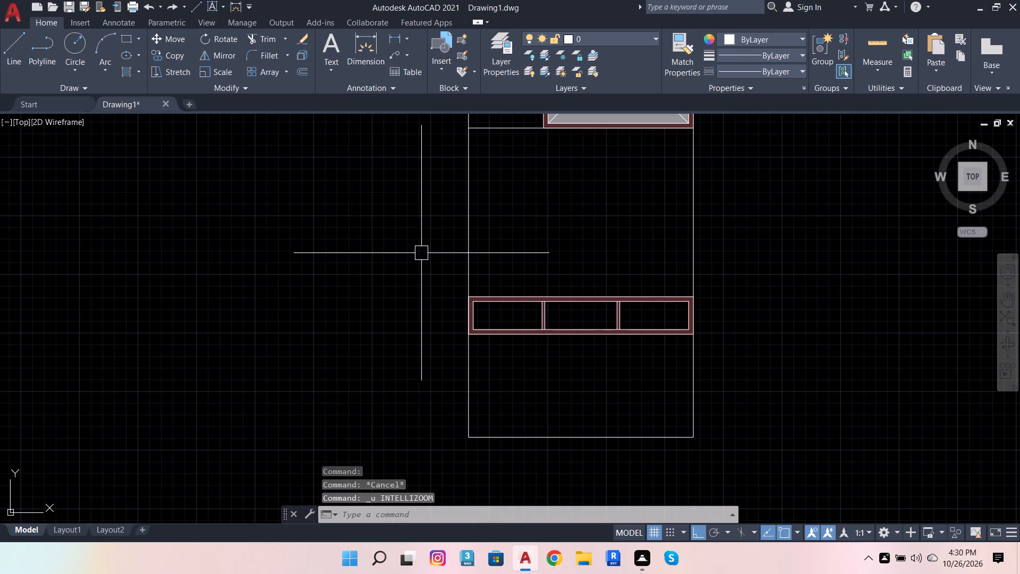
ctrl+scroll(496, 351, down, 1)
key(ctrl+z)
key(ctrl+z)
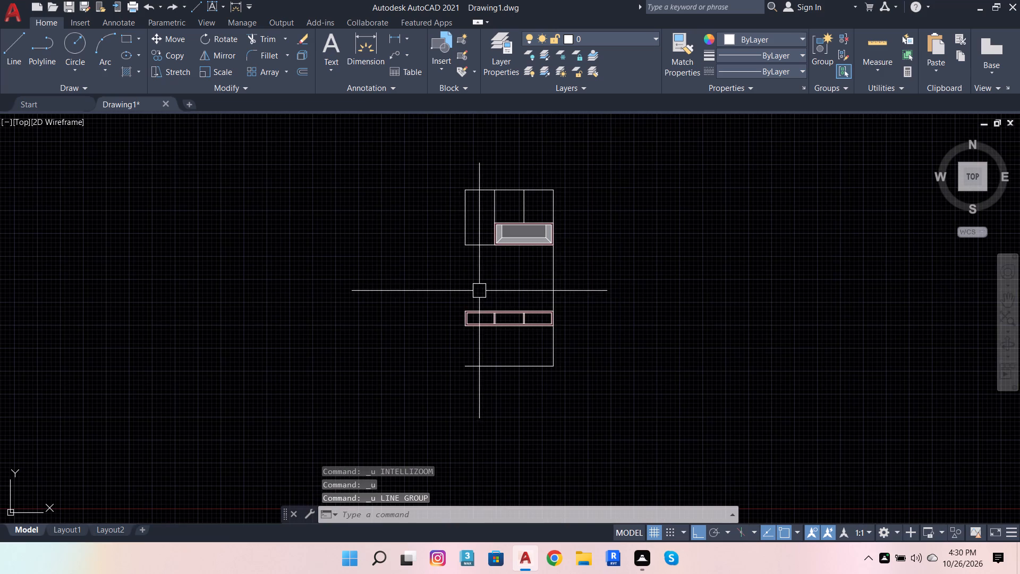
Redraw the outline's left side as three line segments, from the upper section's corner through the band's top and bottom to the base.
click(0, 49)
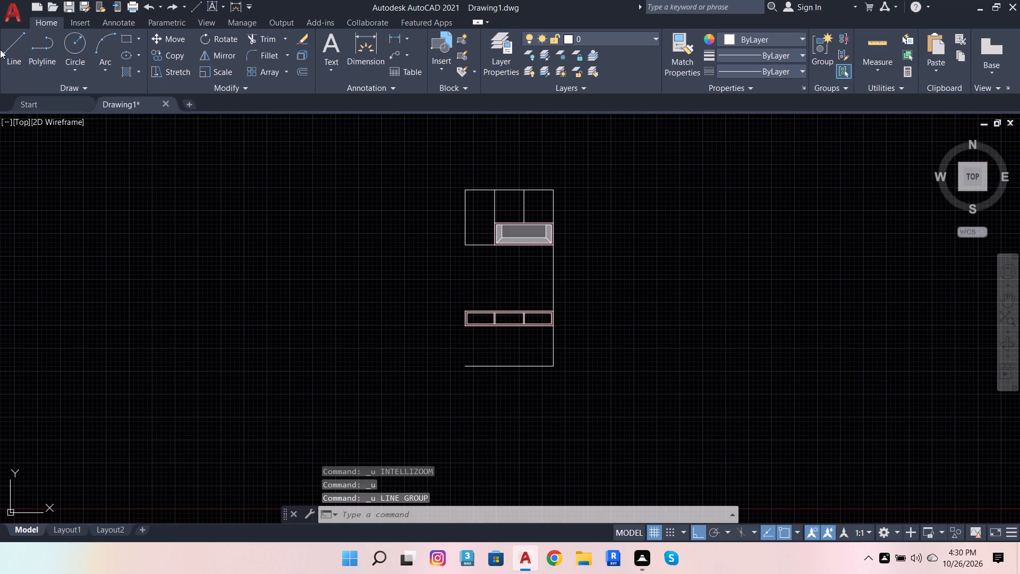
click(14, 49)
scroll(410, 250, up, 2)
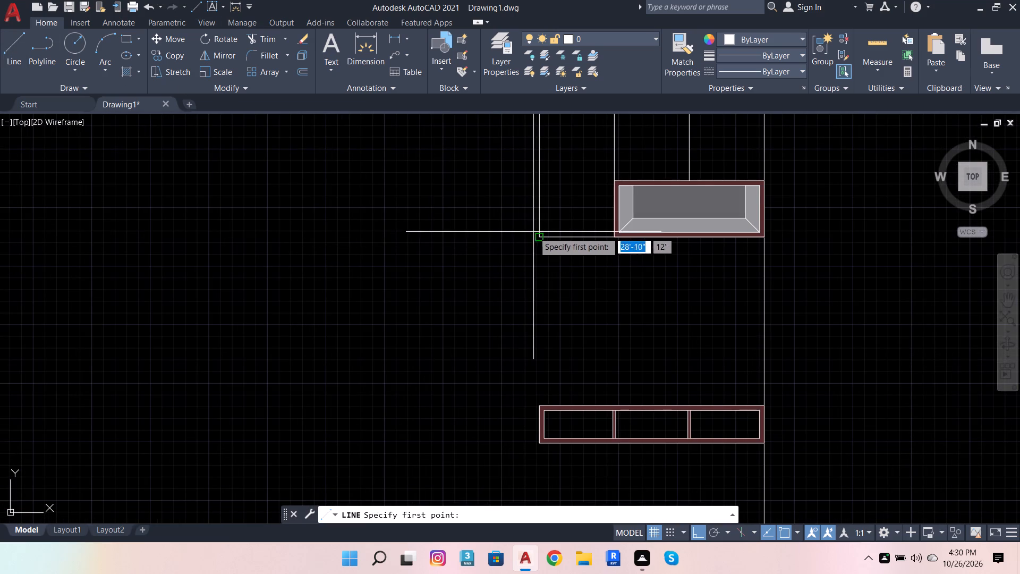
click(538, 237)
scroll(537, 406, up, 2)
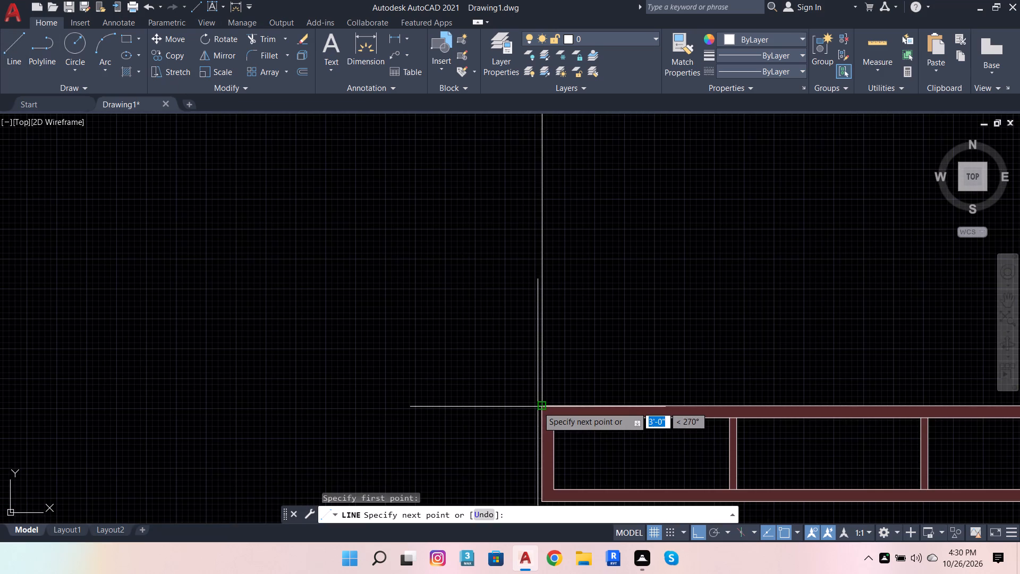
click(538, 407)
scroll(556, 385, down, 2)
scroll(543, 430, up, 2)
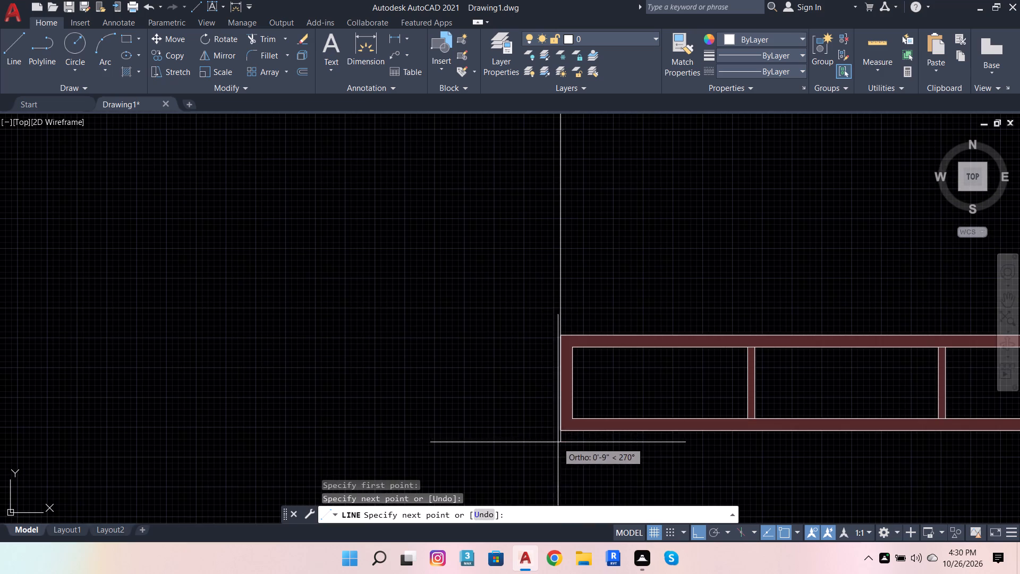
click(563, 436)
scroll(541, 333, down, 4)
scroll(532, 393, up, 3)
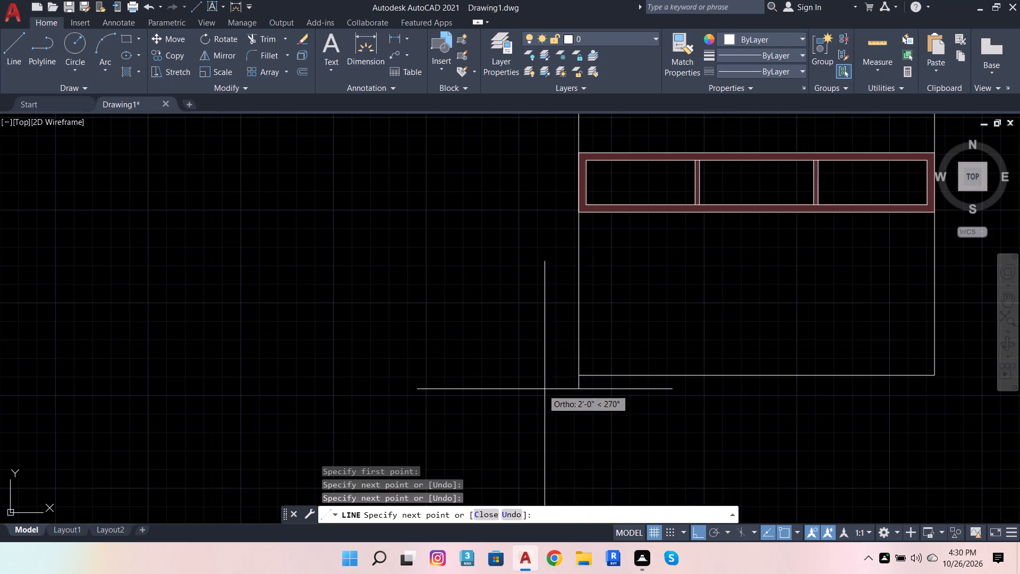
click(579, 378)
key(space)
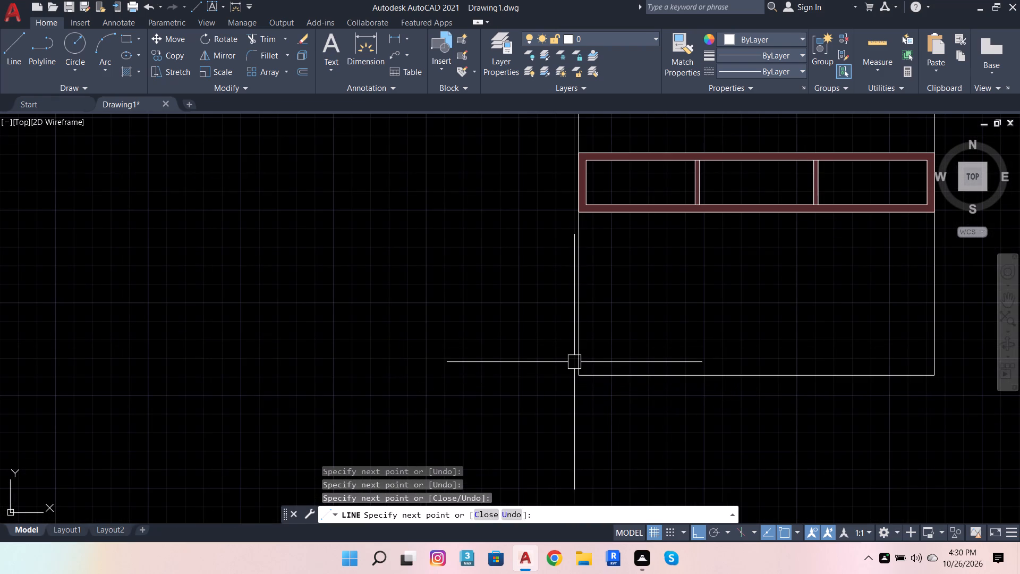
Offset the left edge of the section below the band inward at 1.6" spacing, making the first four vertical lines.
click(574, 362)
click(301, 73)
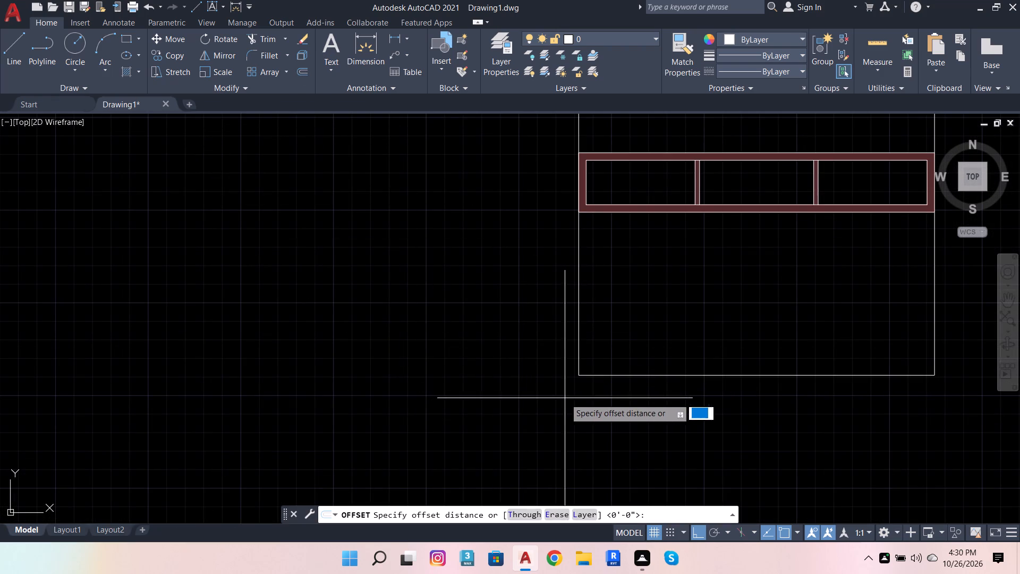
click(576, 381)
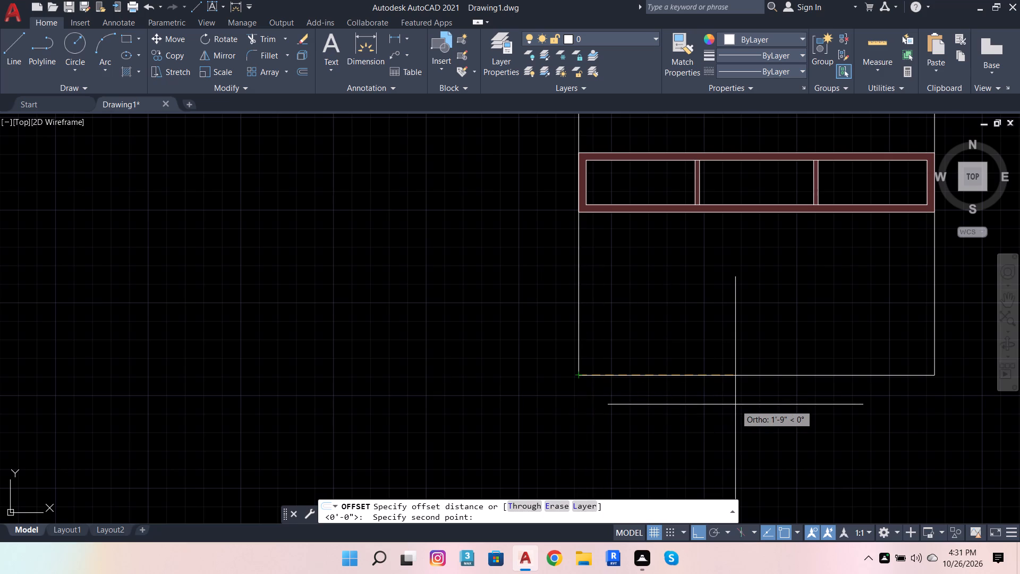
text(1.6)
key(Return)
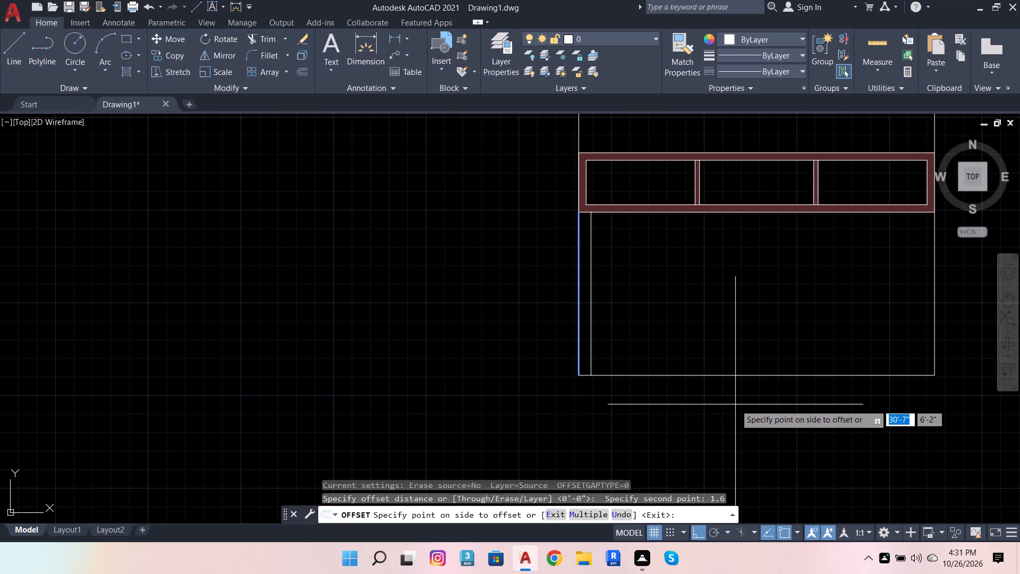
click(735, 404)
click(592, 289)
click(626, 283)
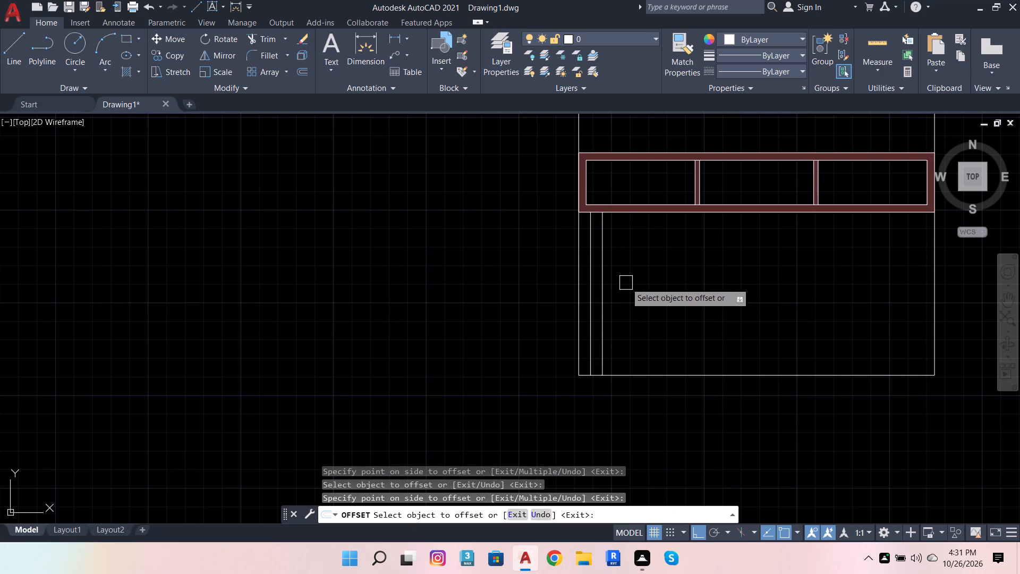
drag(605, 285, 620, 285)
click(644, 284)
click(620, 277)
click(655, 292)
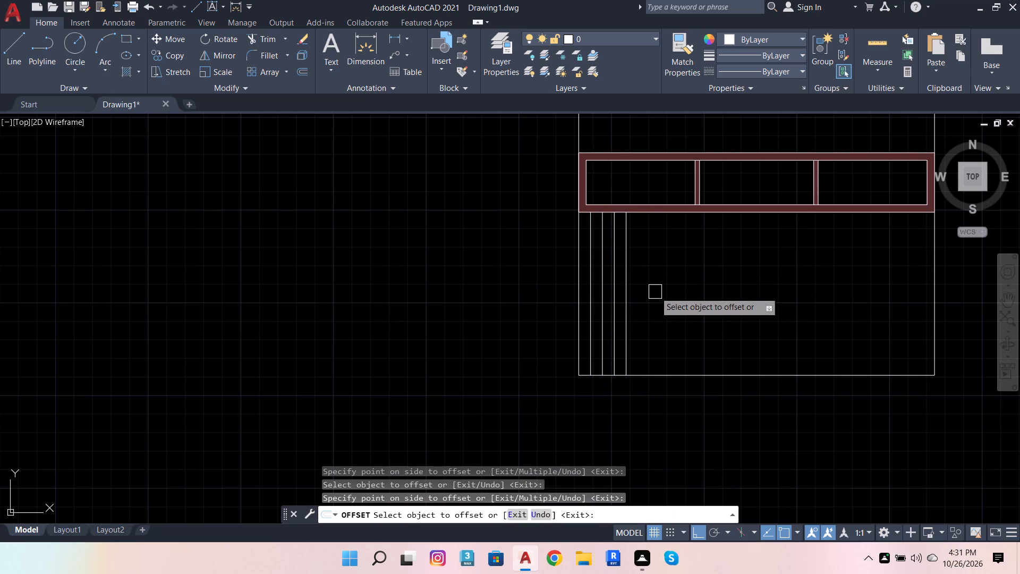
Continue the 1.6" offsets in the section below the band, each from the newest vertical line, adding six more lines.
click(631, 276)
click(688, 278)
click(638, 276)
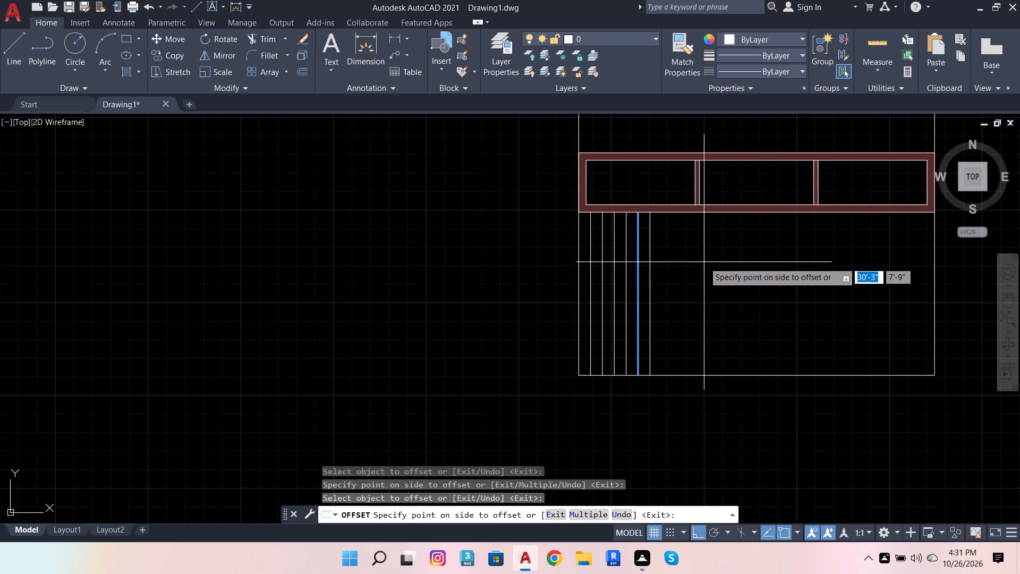
click(698, 260)
click(654, 267)
click(708, 257)
click(660, 257)
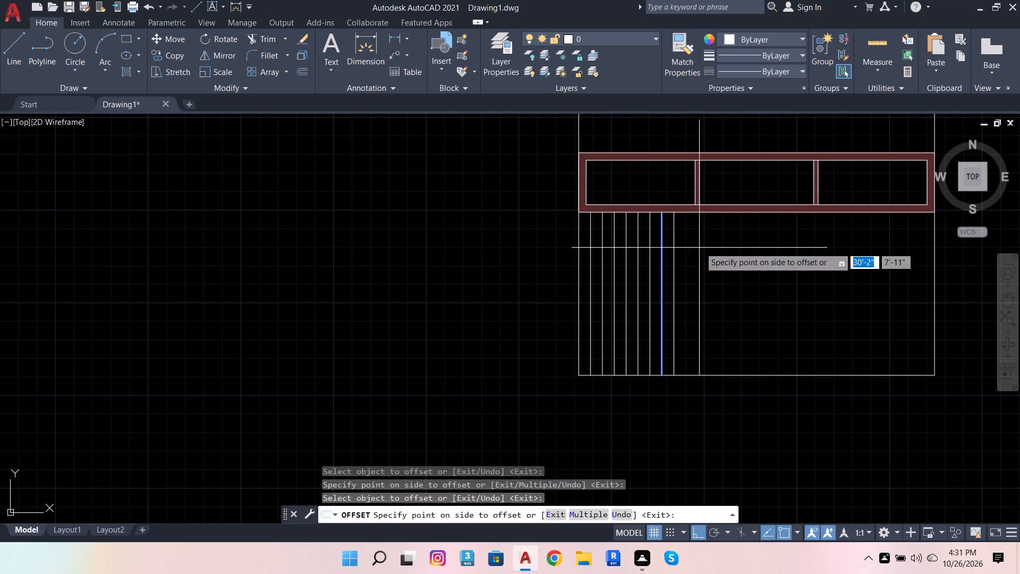
click(700, 247)
click(676, 241)
click(719, 230)
drag(689, 240, 698, 241)
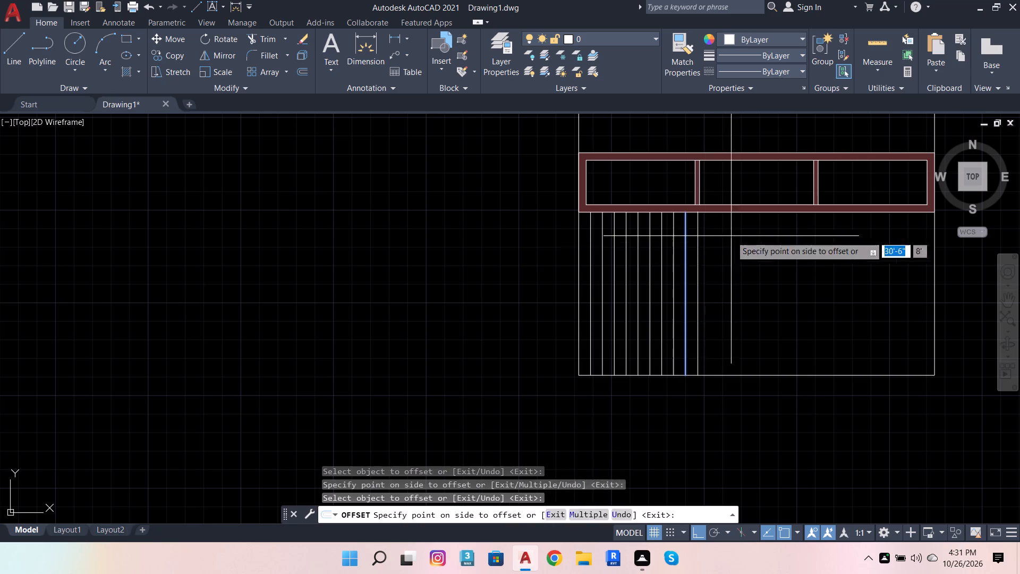
click(731, 236)
Offset the left edge of the section above the band inward at 1.6" spacing, making the first five vertical lines.
scroll(687, 298, down, 1)
click(616, 157)
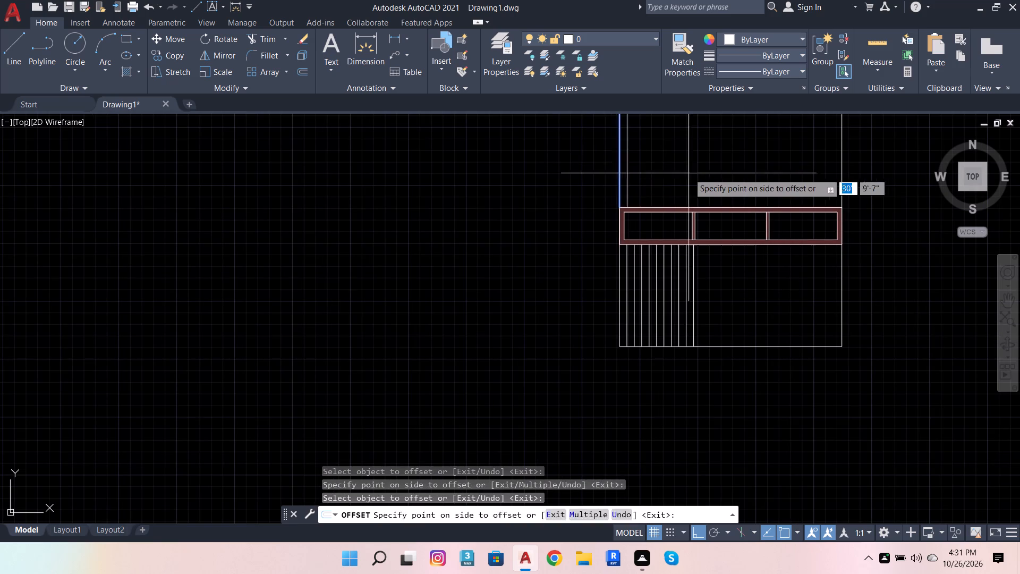
click(688, 173)
click(628, 170)
click(654, 171)
click(636, 175)
click(668, 168)
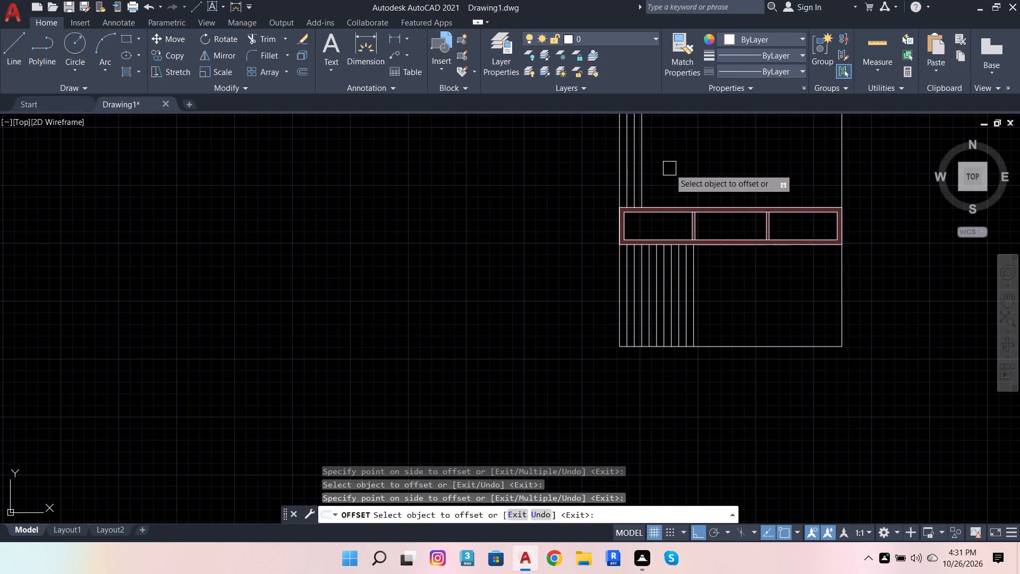
drag(645, 179, 659, 180)
click(708, 181)
click(653, 193)
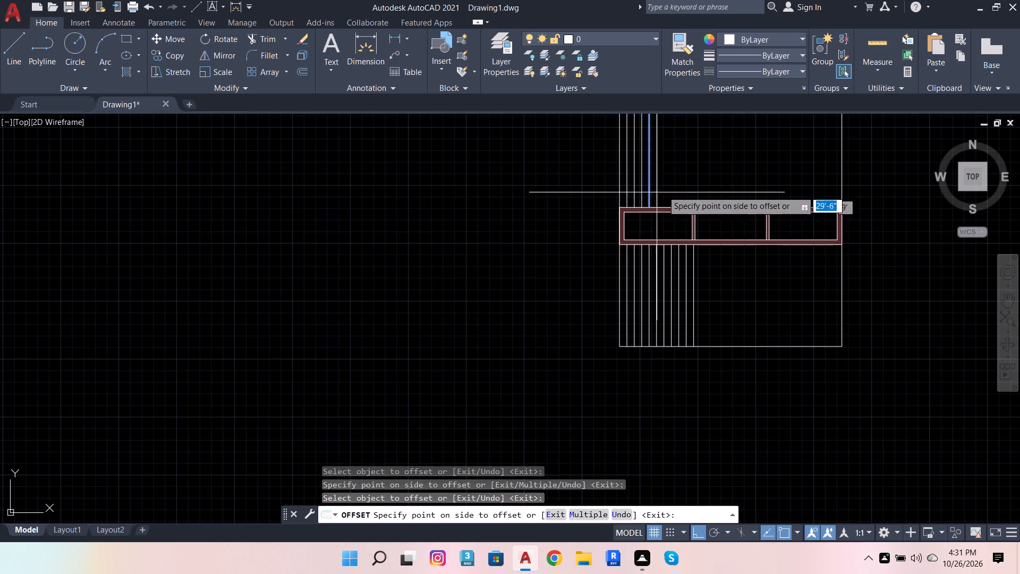
click(690, 183)
Continue the 1.6" offsets in the section above the band, adding five more vertical lines for ten in total.
click(661, 181)
click(670, 181)
click(666, 184)
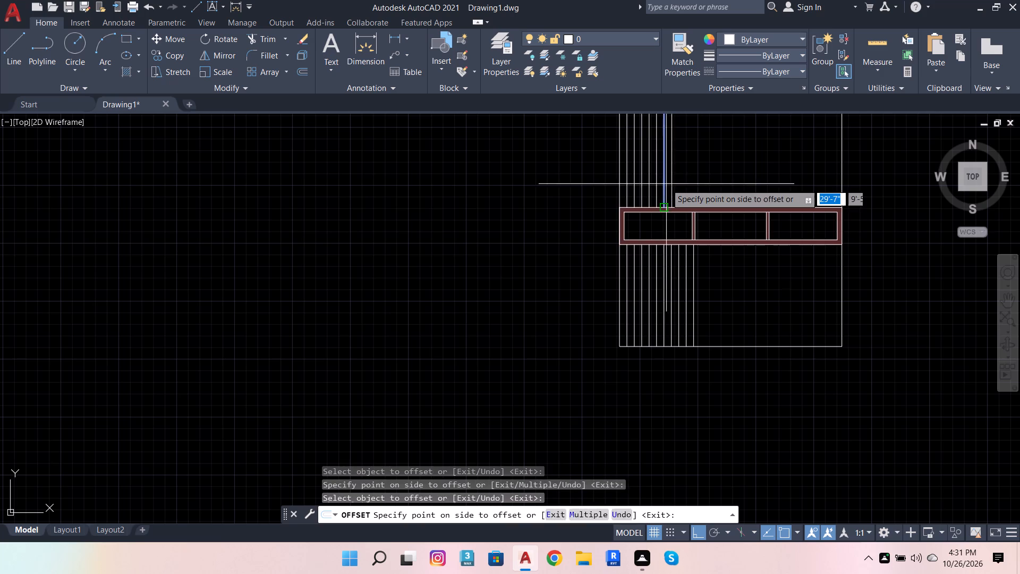
click(677, 183)
drag(677, 182, 684, 180)
click(700, 177)
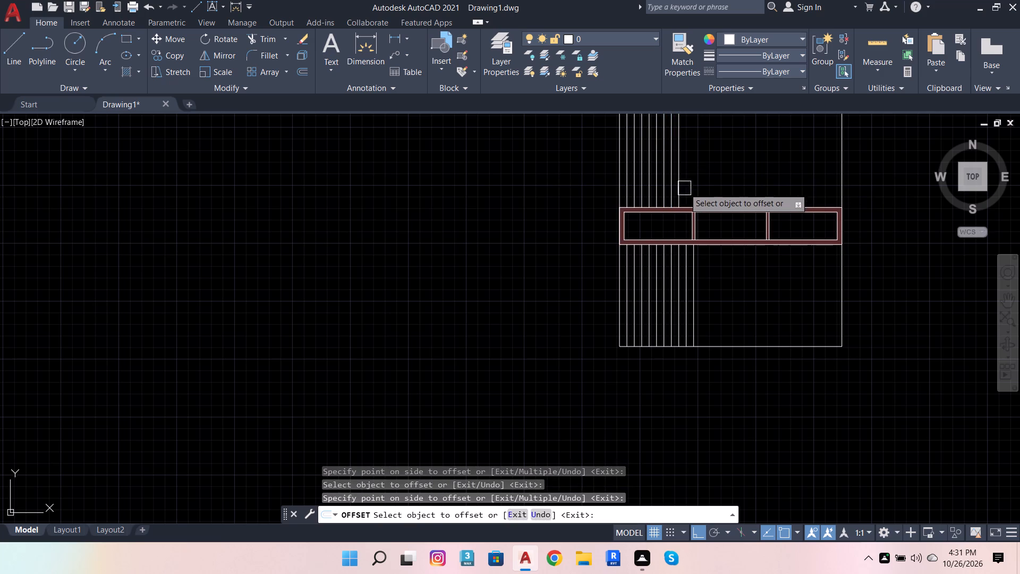
drag(684, 188, 690, 187)
click(698, 183)
click(691, 187)
click(711, 187)
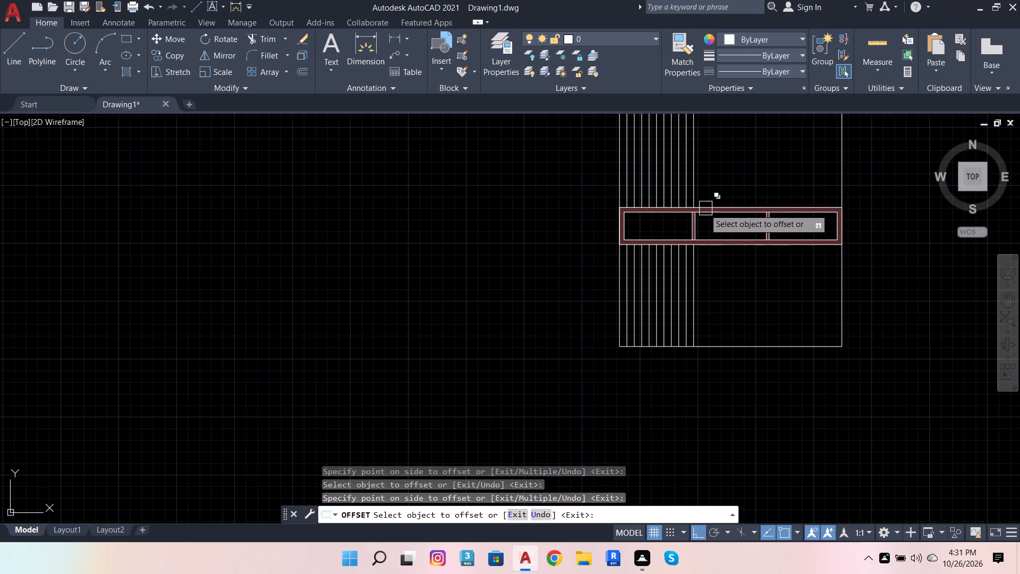
Set the offset distance to 0.6" and offset the first three inner vertical lines above the band to the right.
scroll(704, 209, up, 3)
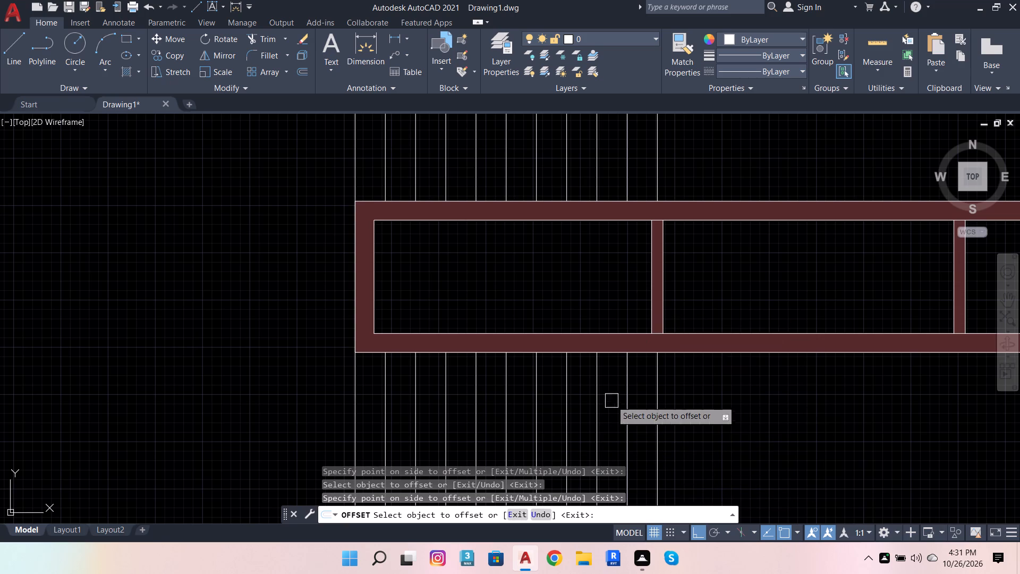
scroll(630, 374, down, 1)
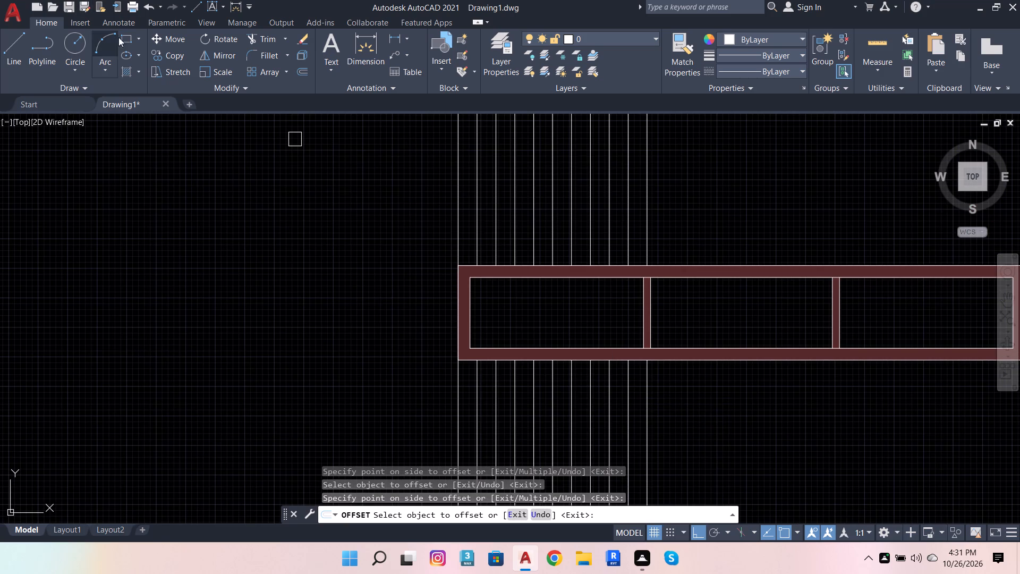
click(302, 71)
scroll(464, 252, up, 1)
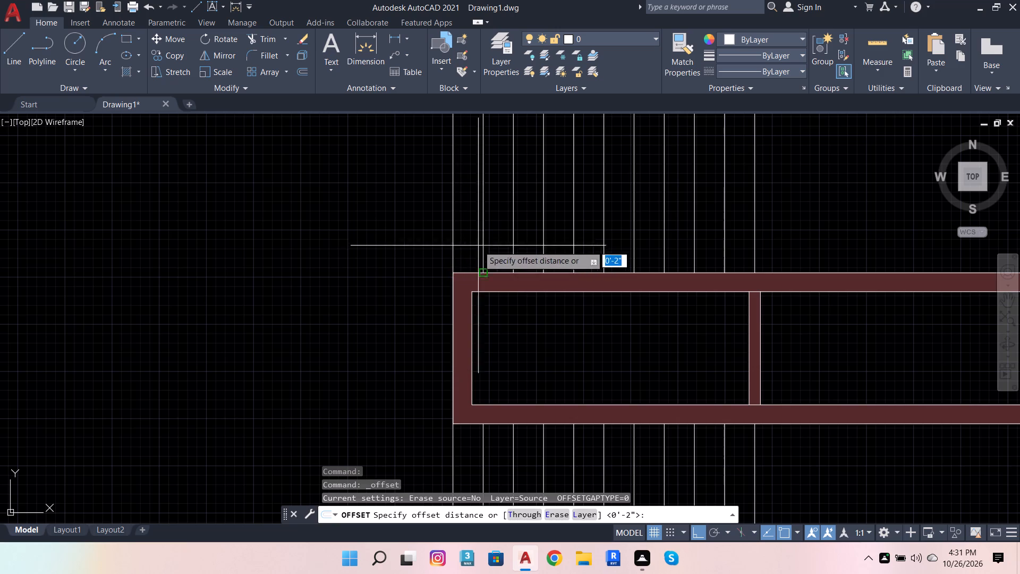
click(487, 272)
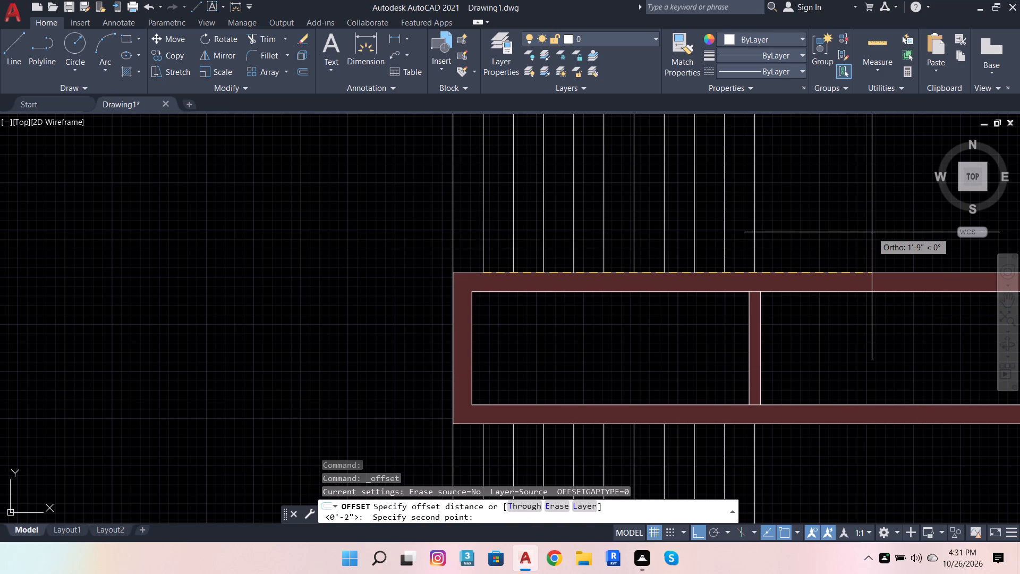
key(6)
key(BackSpace)
text(.6)
key(Return)
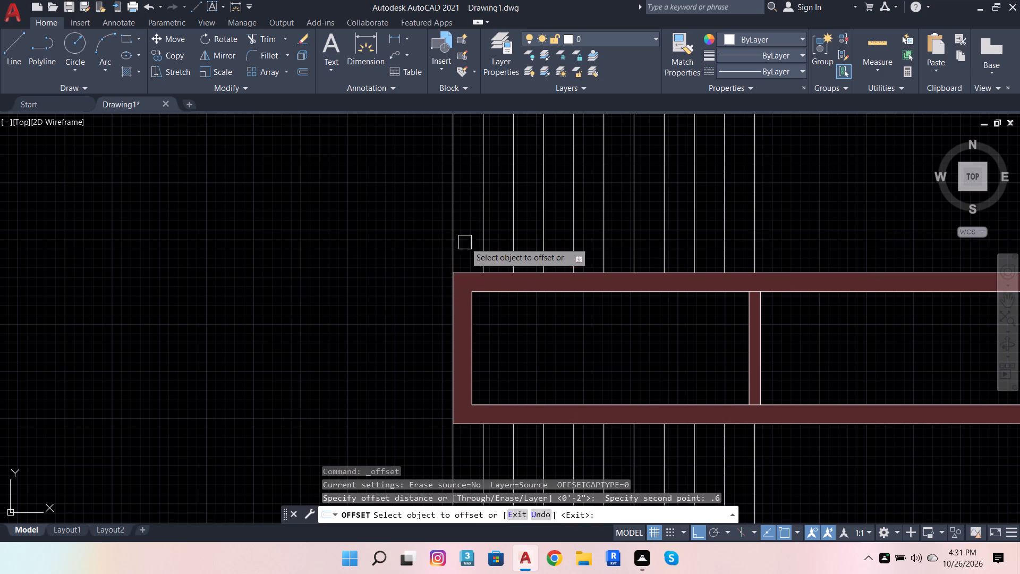
click(487, 235)
click(507, 237)
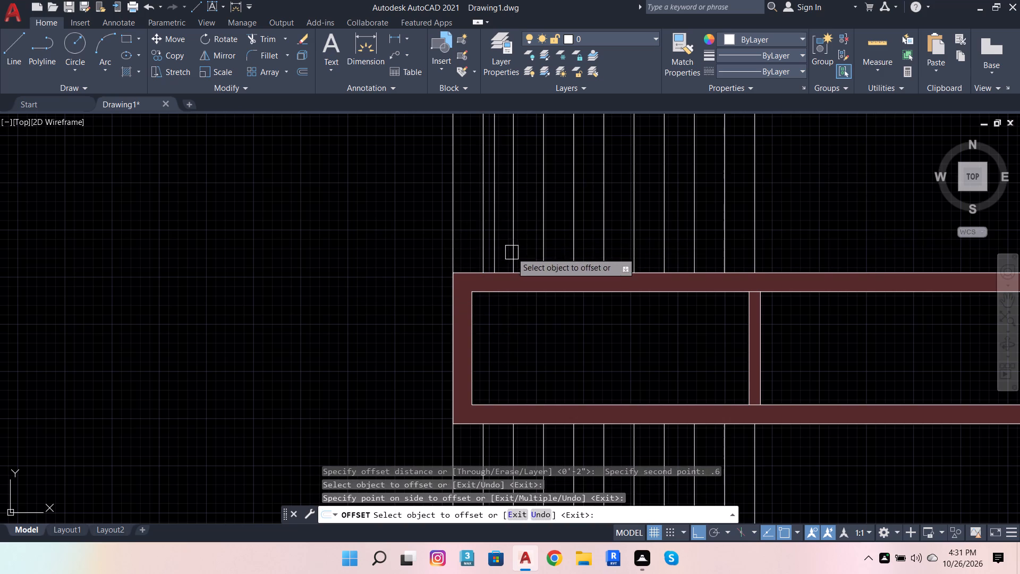
click(512, 252)
click(525, 255)
click(544, 249)
click(551, 244)
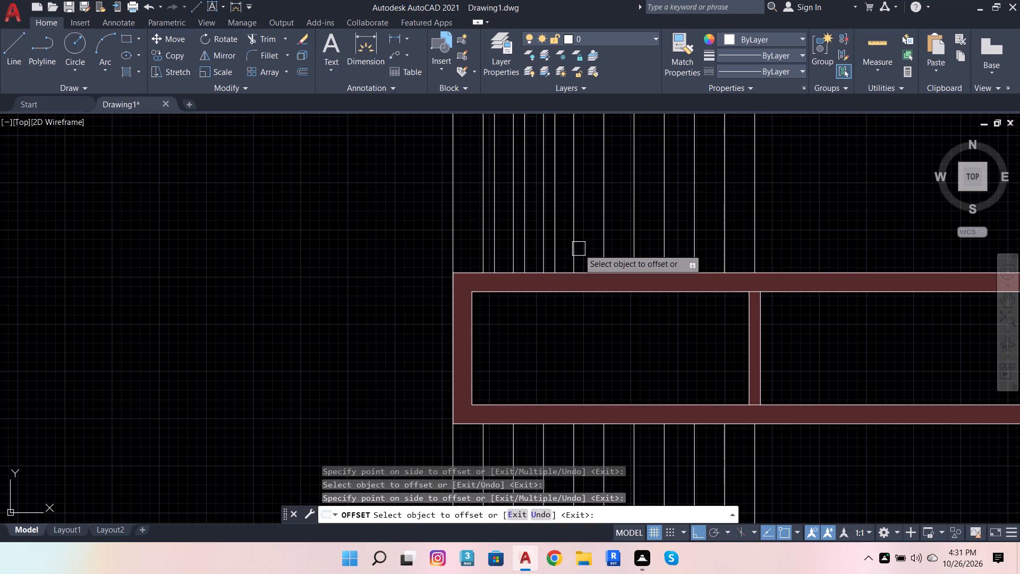
Offset the remaining seven 1.6"-spaced vertical lines above the band 0.6" to the right.
drag(579, 252, 585, 252)
click(588, 251)
drag(608, 251, 622, 248)
click(629, 245)
click(640, 245)
click(650, 243)
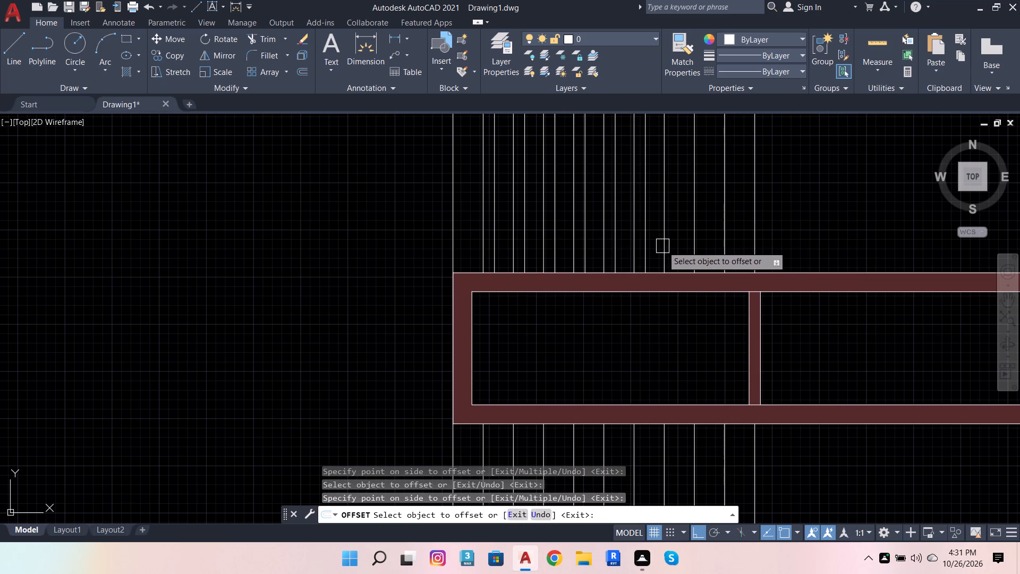
click(663, 246)
click(677, 246)
drag(698, 246, 705, 246)
click(713, 245)
drag(721, 245, 730, 248)
click(736, 247)
drag(756, 243, 768, 248)
click(768, 249)
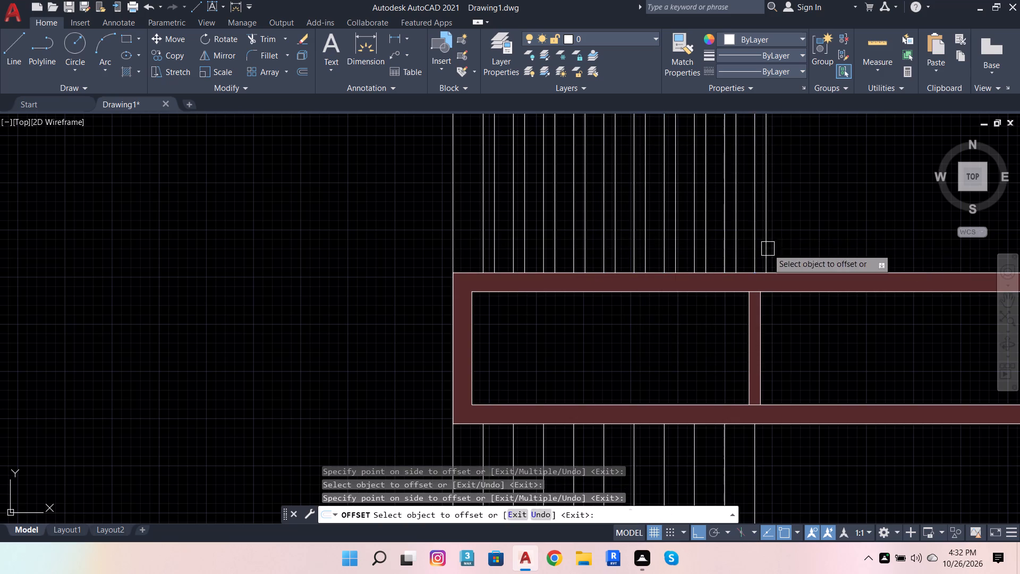
Offset the five rightmost 1.6"-spaced vertical lines below the band 0.6" to the right.
scroll(783, 257, down, 1)
click(771, 392)
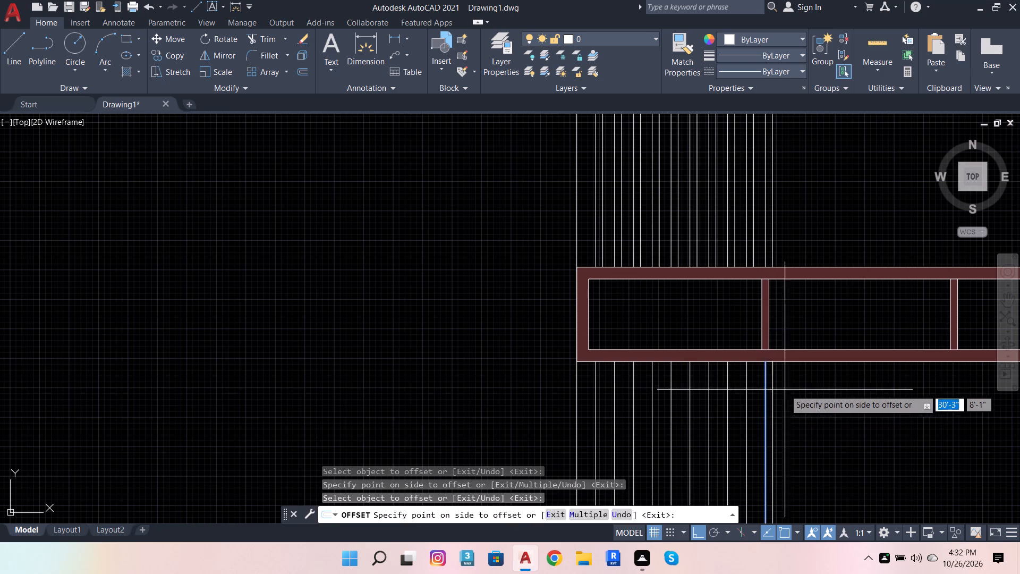
click(785, 390)
scroll(752, 419, up, 1)
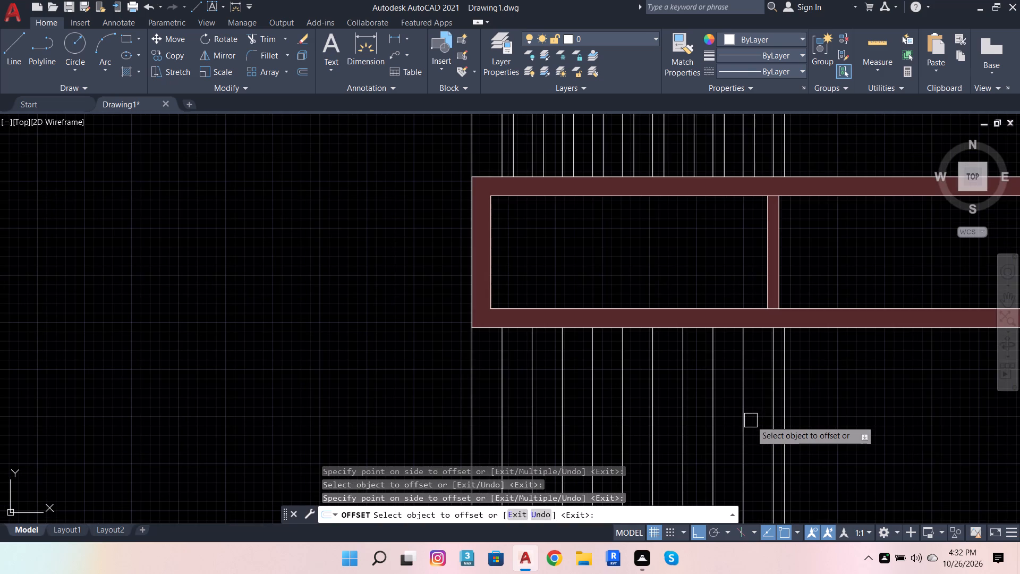
click(750, 429)
click(762, 429)
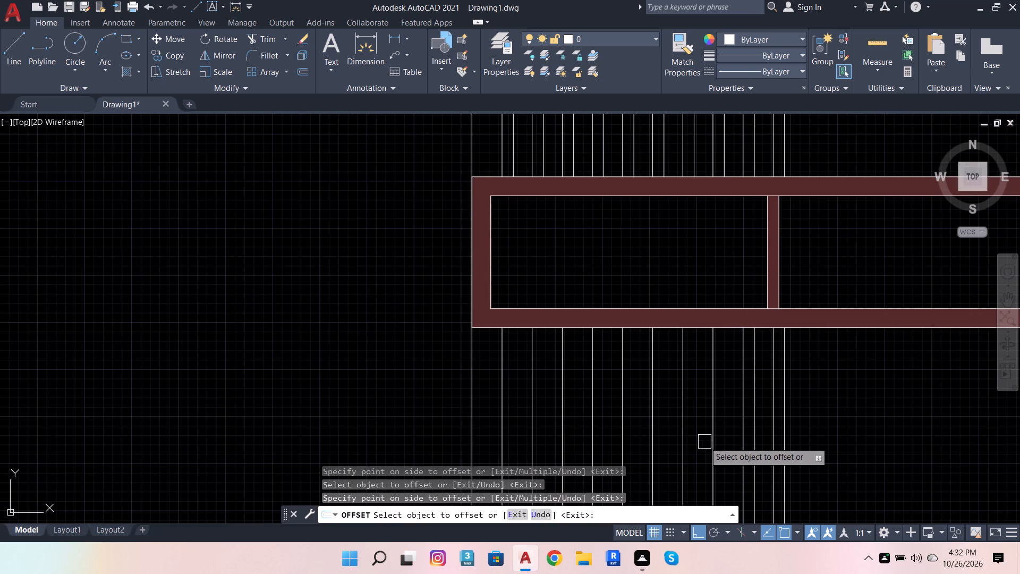
drag(713, 435, 721, 437)
click(743, 439)
click(685, 438)
click(705, 437)
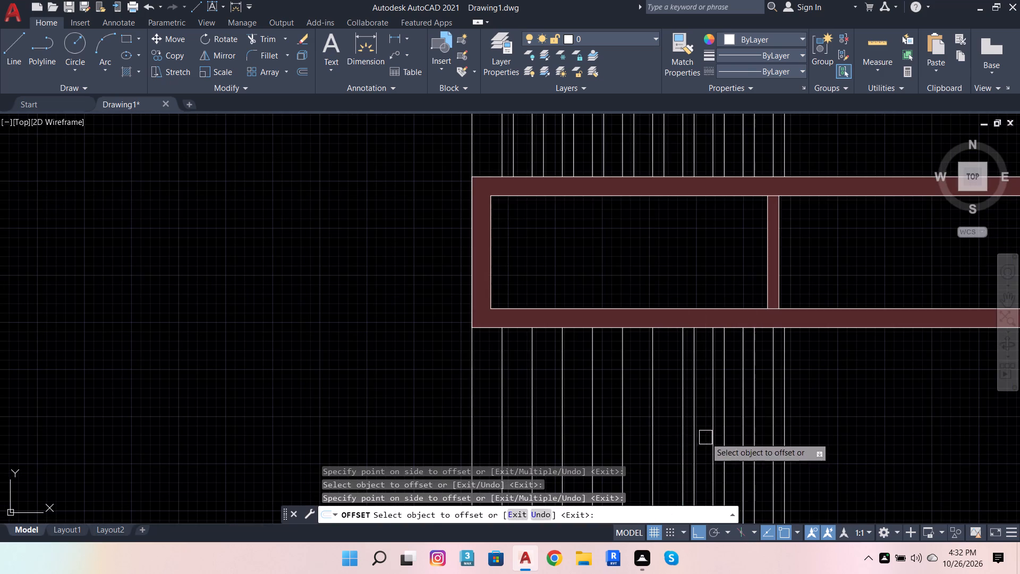
click(653, 440)
click(679, 439)
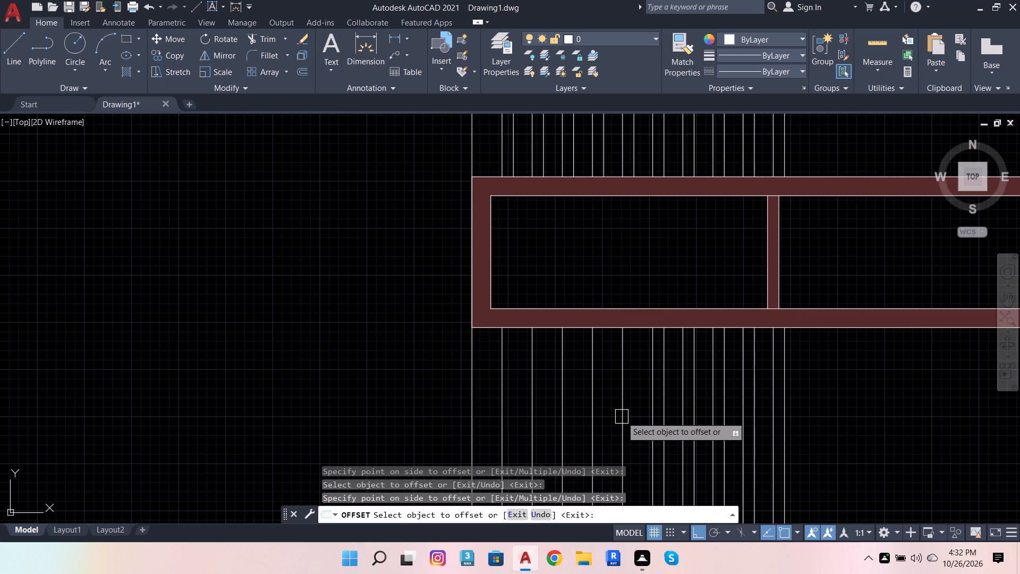
Offset the other five inner 1.6"-spaced vertical lines below the band 0.6" to the right.
click(622, 417)
click(640, 422)
click(588, 436)
click(598, 438)
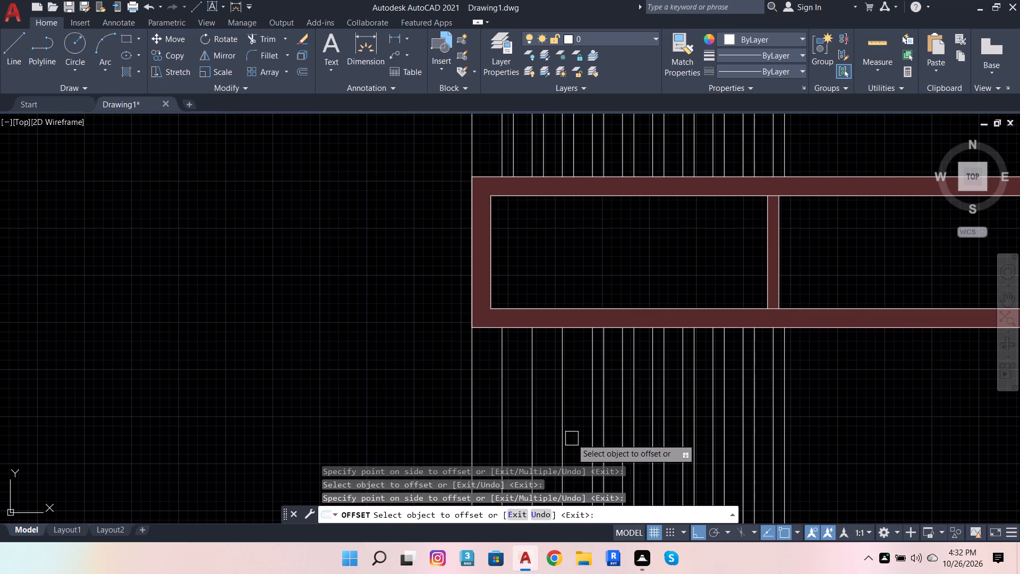
click(562, 436)
click(596, 440)
click(534, 436)
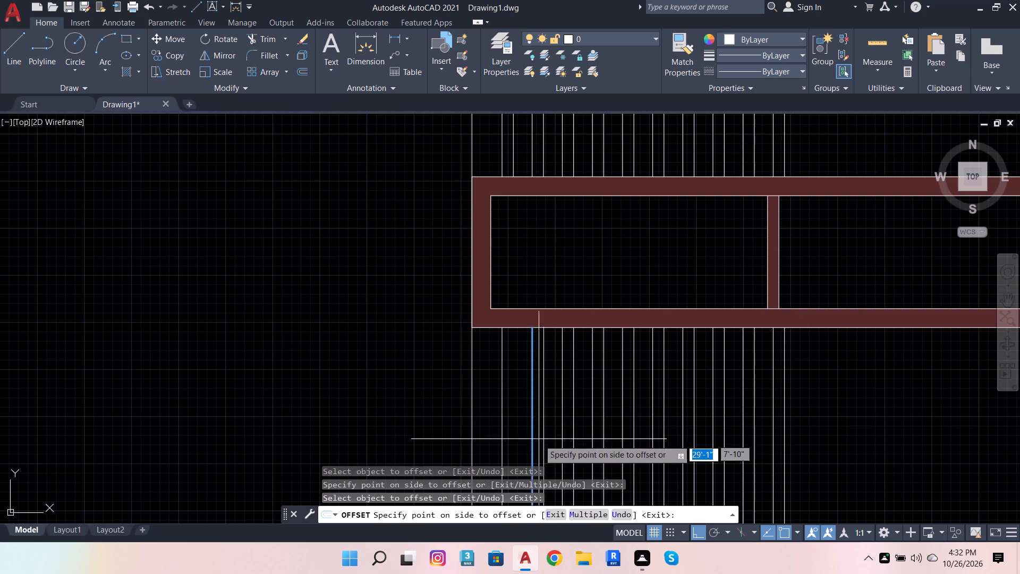
click(548, 447)
click(499, 441)
click(514, 443)
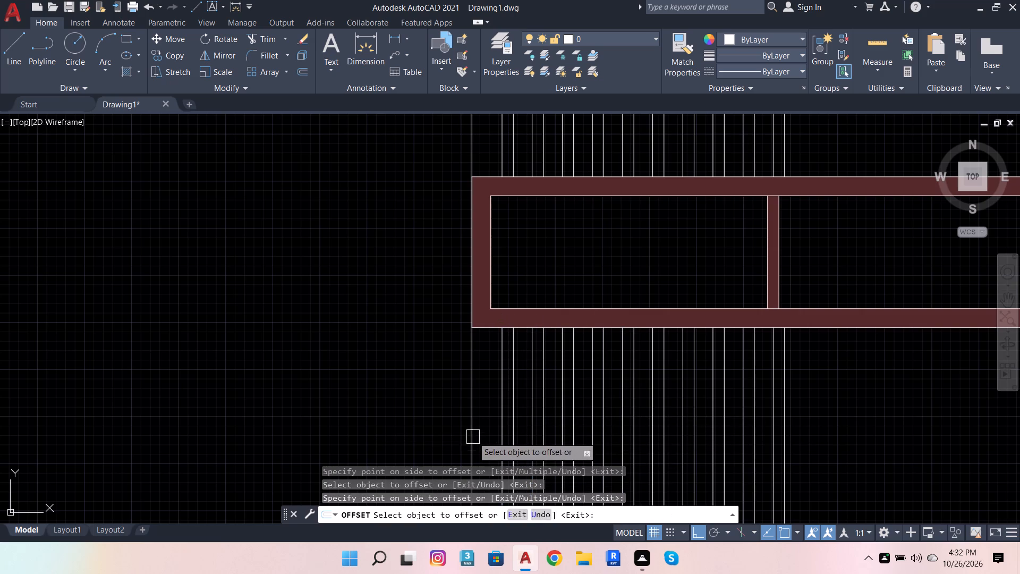
Offset the outline's left edge 0.6" inward in both the section below and the section above the band.
click(472, 435)
click(487, 435)
scroll(506, 452, down, 2)
scroll(487, 316, up, 3)
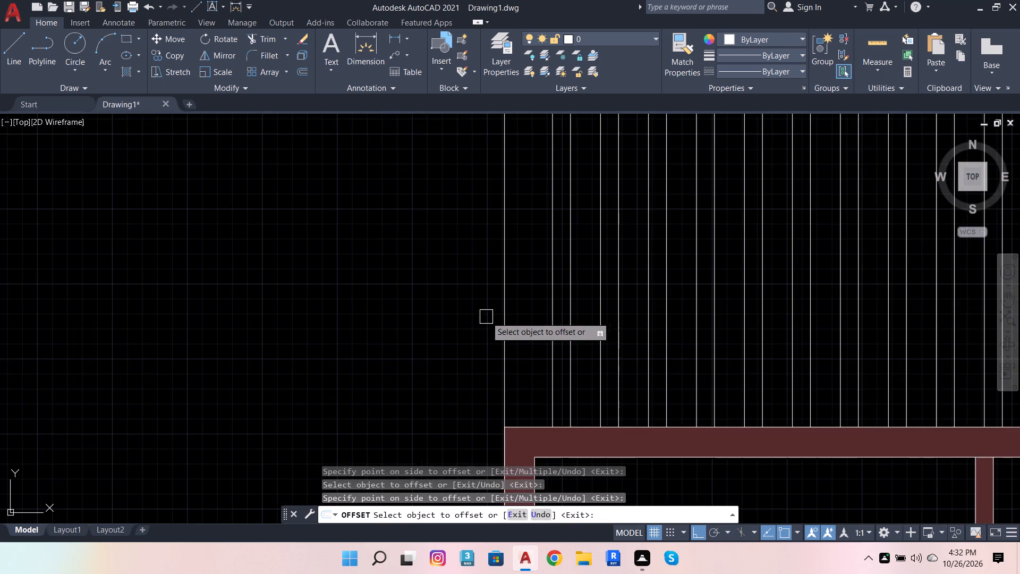
click(511, 326)
click(525, 331)
scroll(535, 332, down, 3)
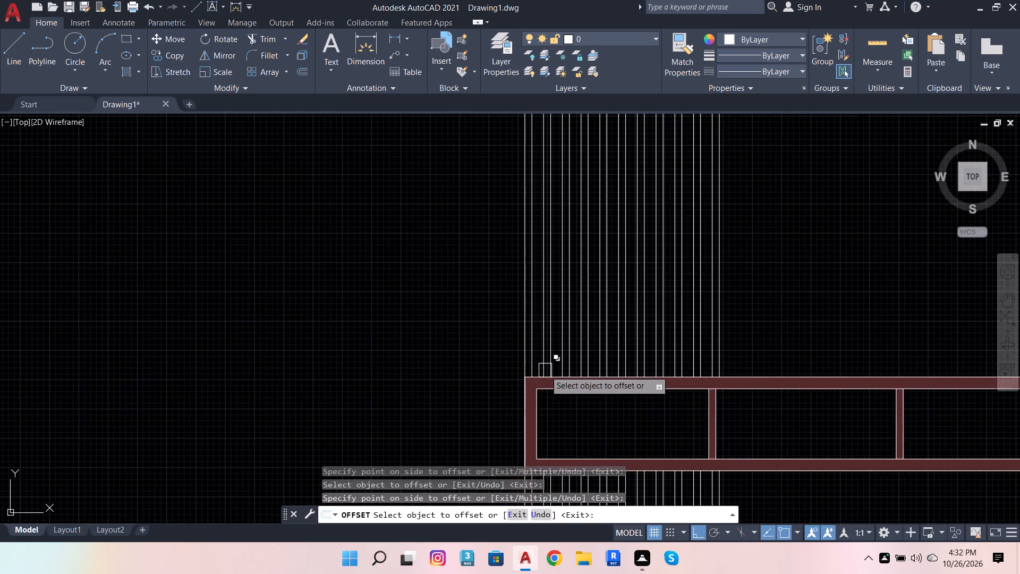
scroll(572, 357, down, 2)
key(Escape)
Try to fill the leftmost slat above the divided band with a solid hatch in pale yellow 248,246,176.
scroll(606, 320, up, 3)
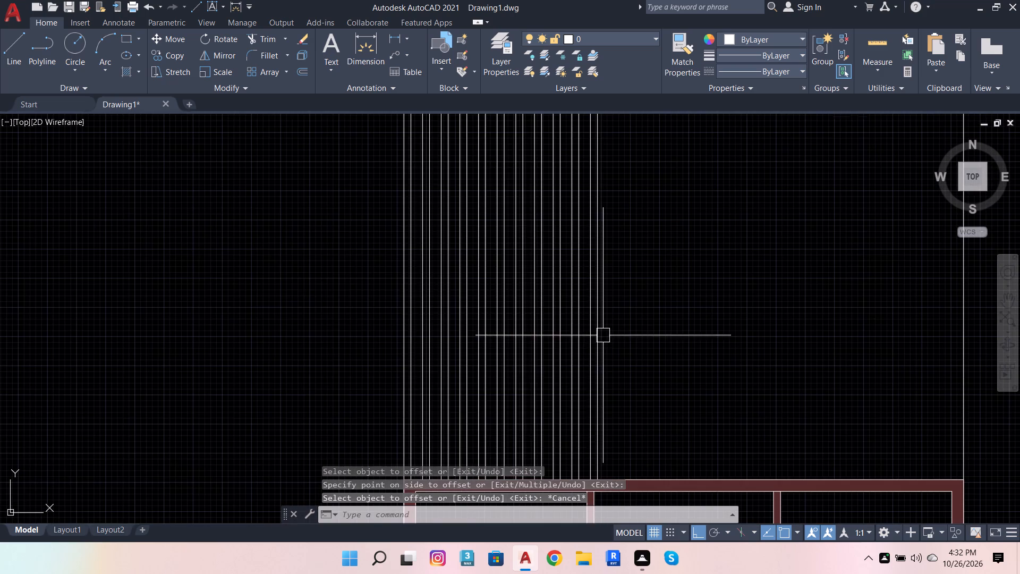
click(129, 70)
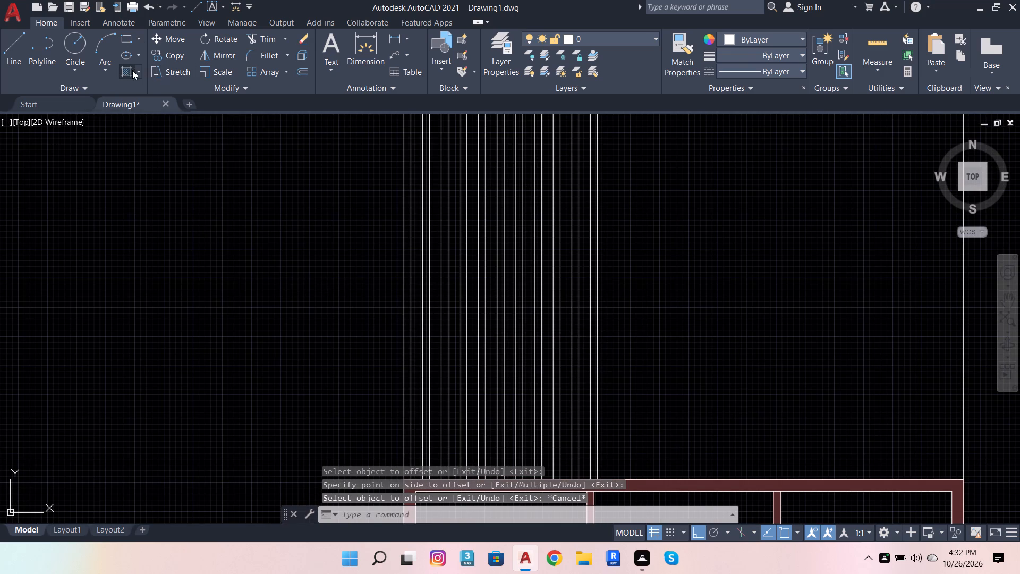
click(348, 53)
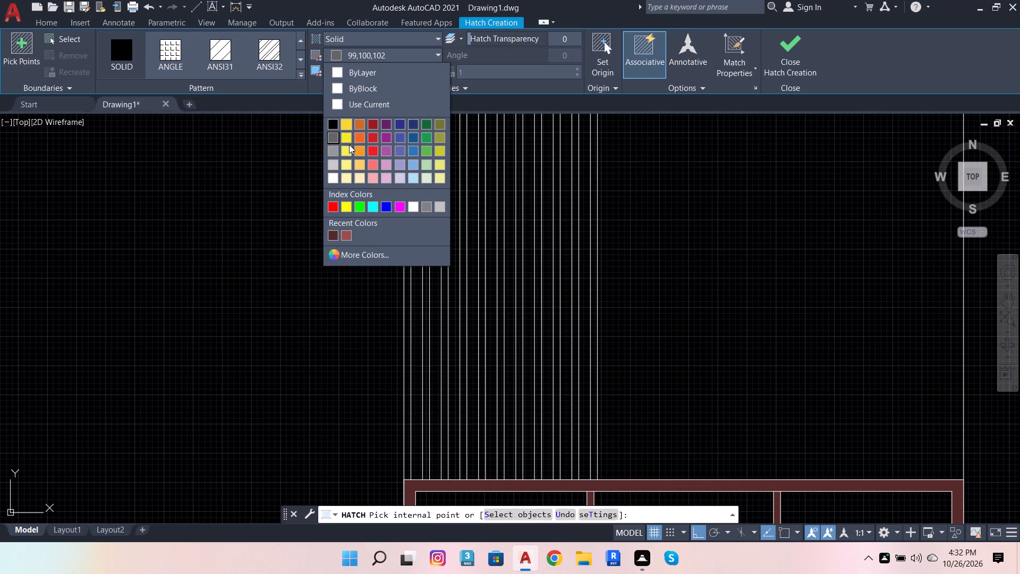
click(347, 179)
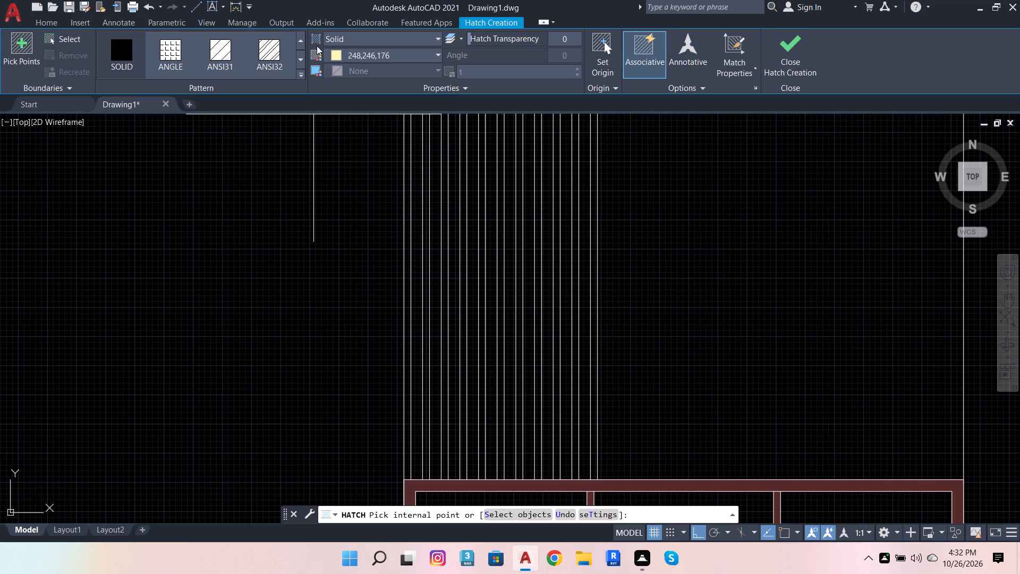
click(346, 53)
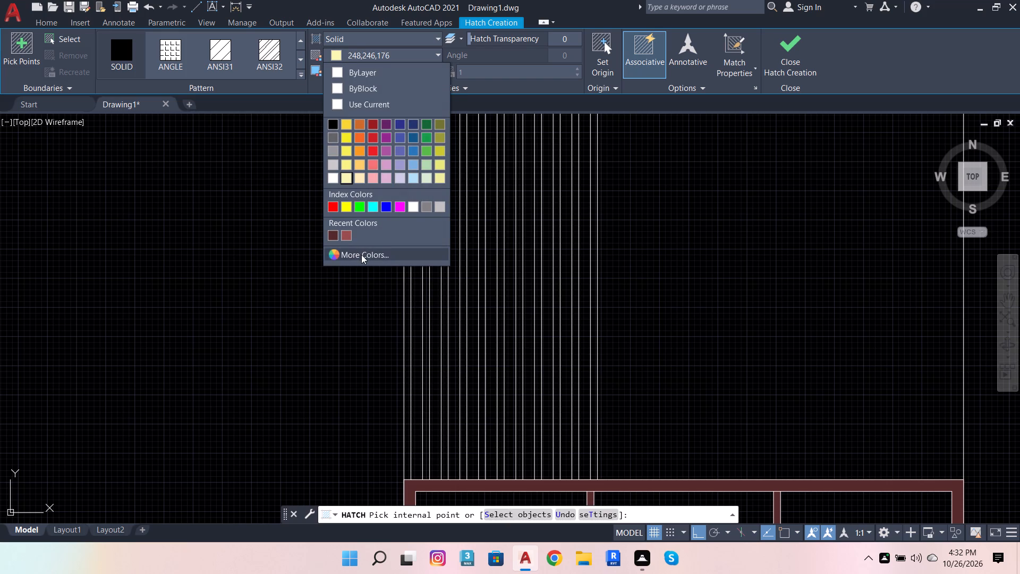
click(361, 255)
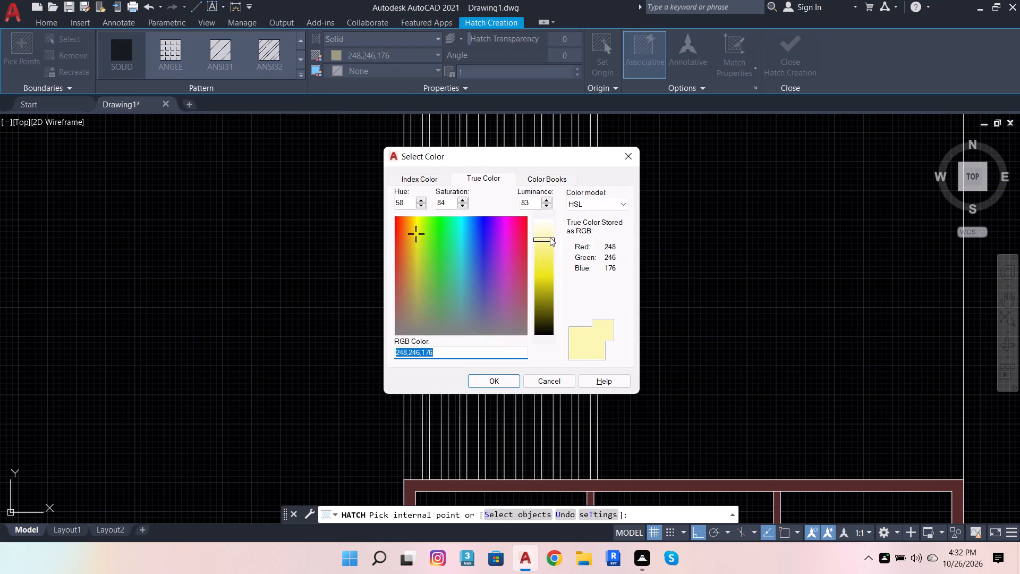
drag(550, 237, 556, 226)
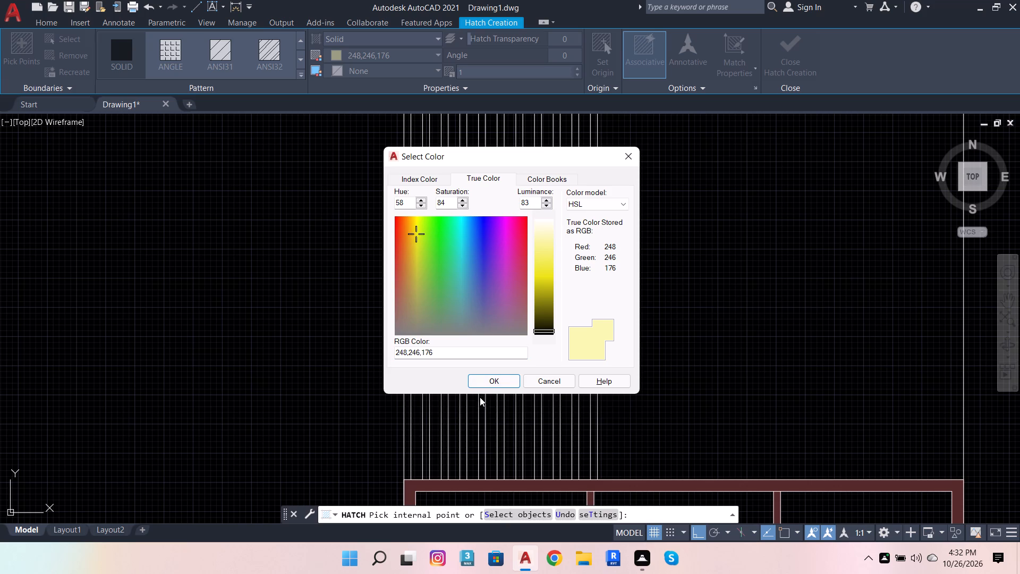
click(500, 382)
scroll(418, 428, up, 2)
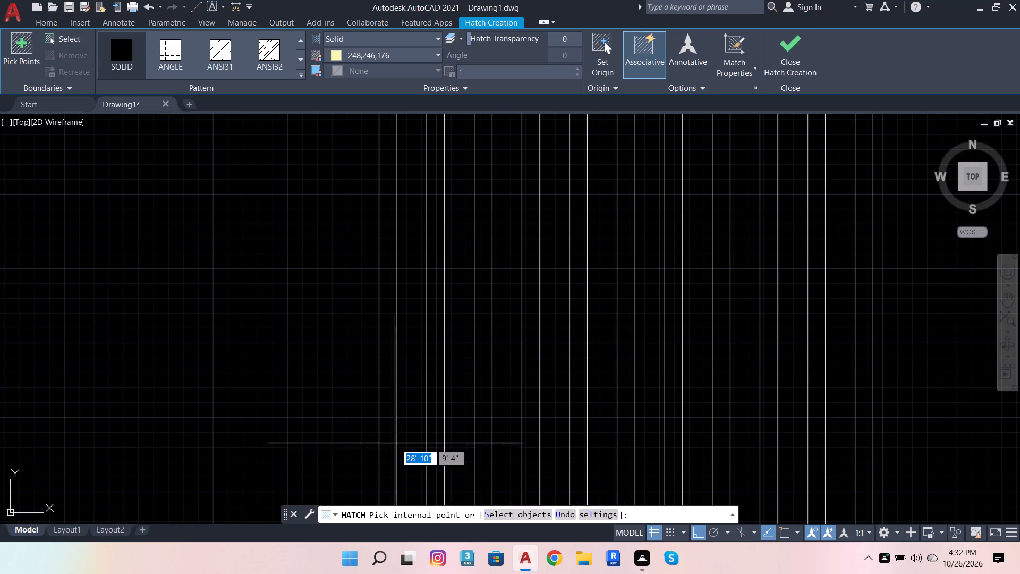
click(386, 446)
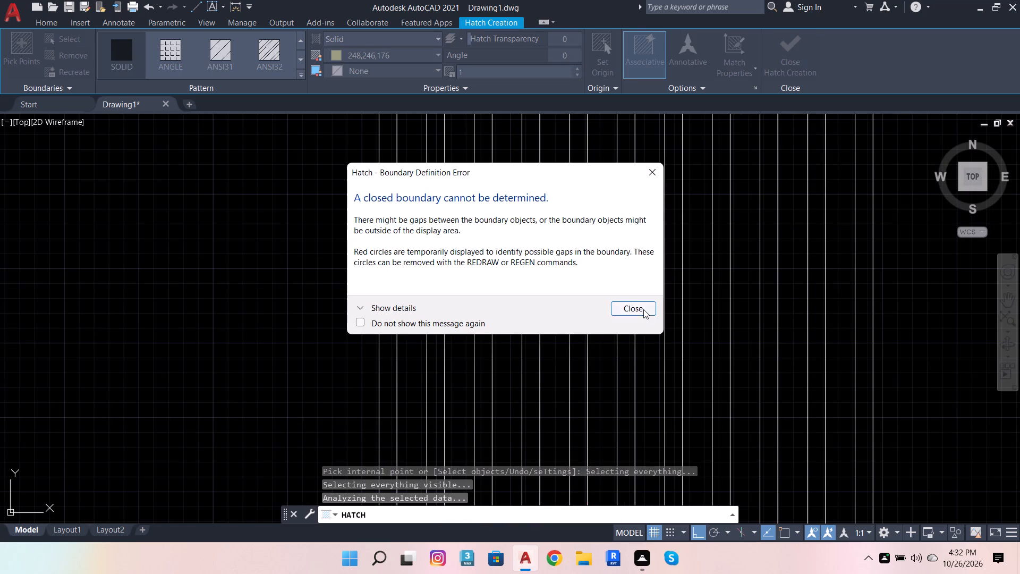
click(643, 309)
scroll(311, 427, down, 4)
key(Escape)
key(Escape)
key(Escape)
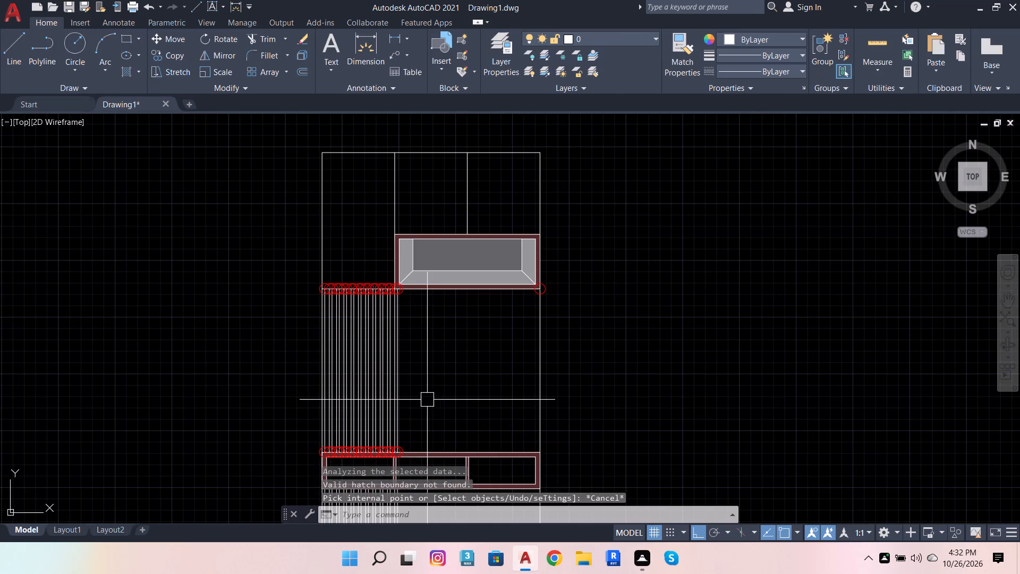
Move the whole elevation horizontally about 15' to the left.
scroll(421, 396, down, 1)
scroll(488, 315, down, 2)
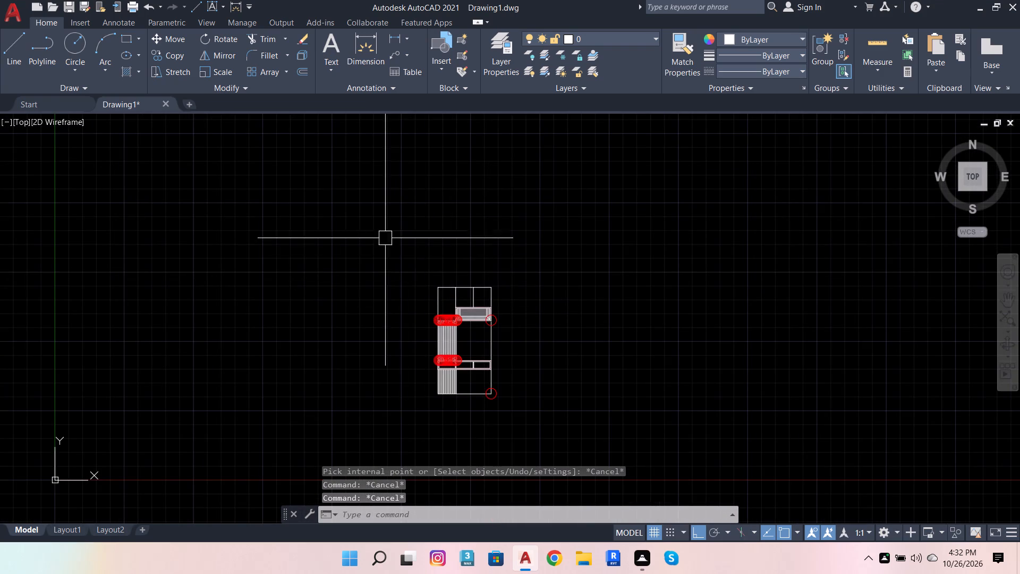
click(385, 237)
drag(542, 489, 540, 477)
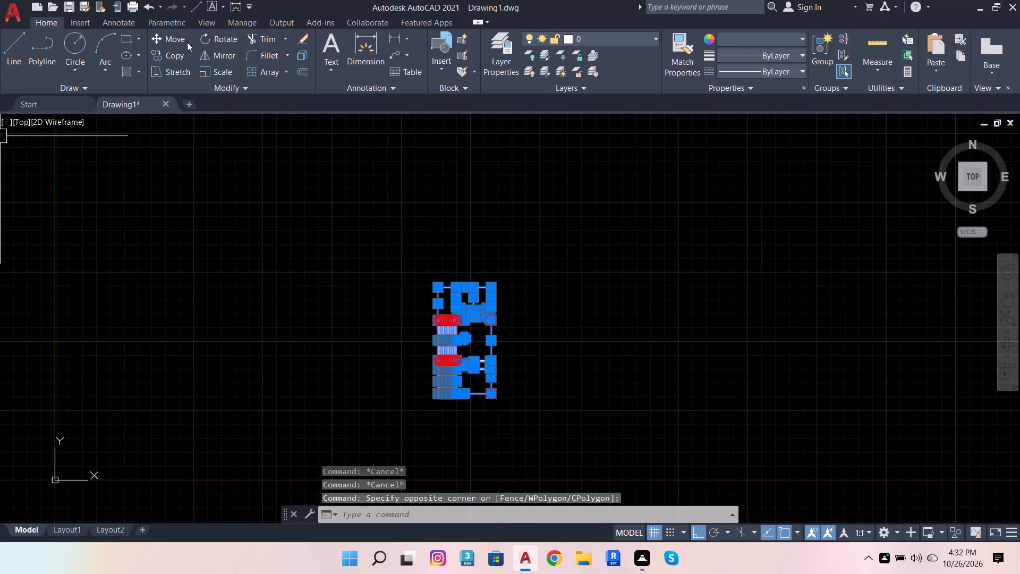
click(186, 40)
click(438, 393)
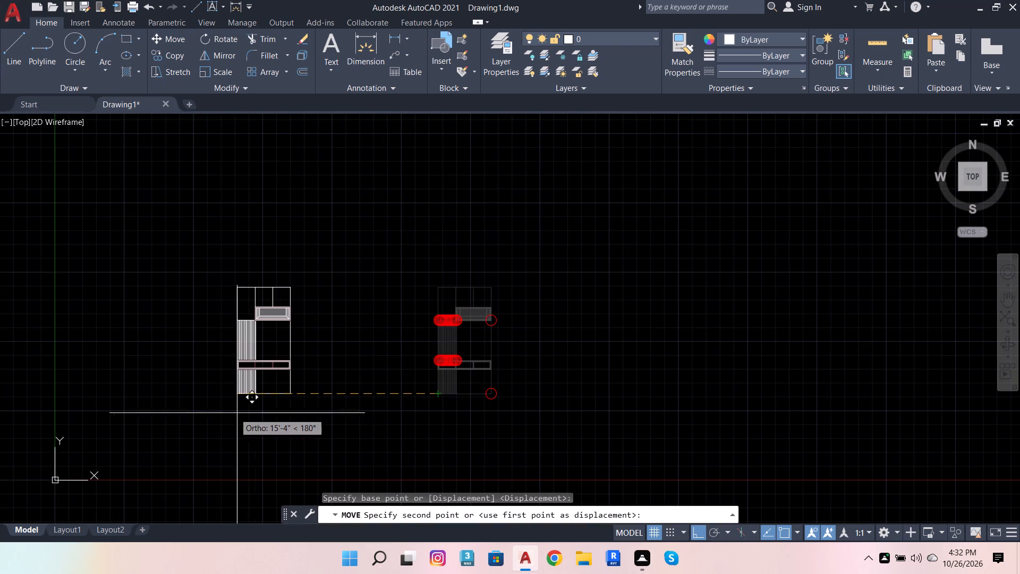
click(232, 414)
Join the vertical slat lines above and below the band with the slats' top edge line, the band's outer rectangle and the base line.
scroll(249, 352, up, 3)
click(290, 342)
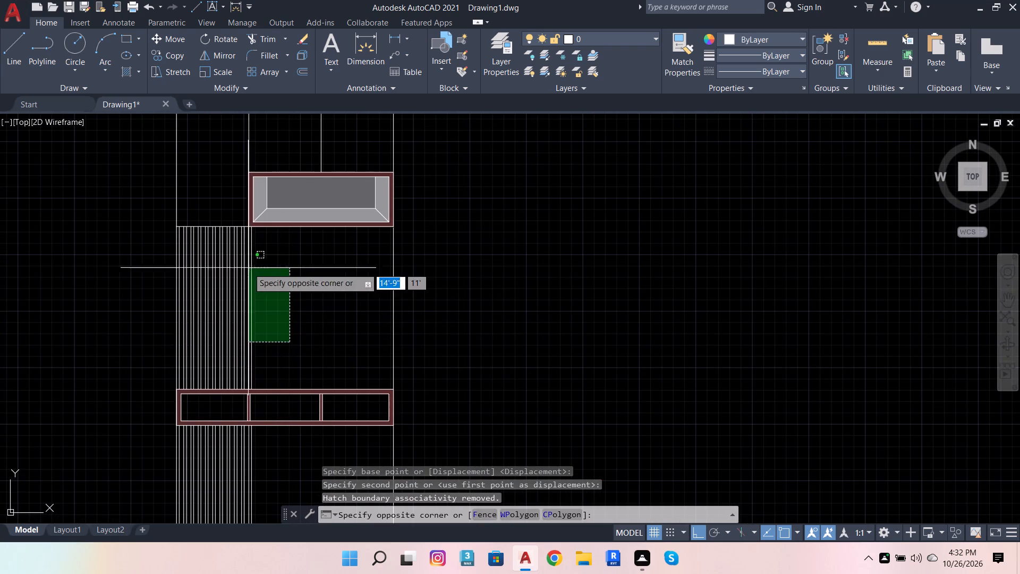
click(146, 262)
scroll(337, 267, down, 1)
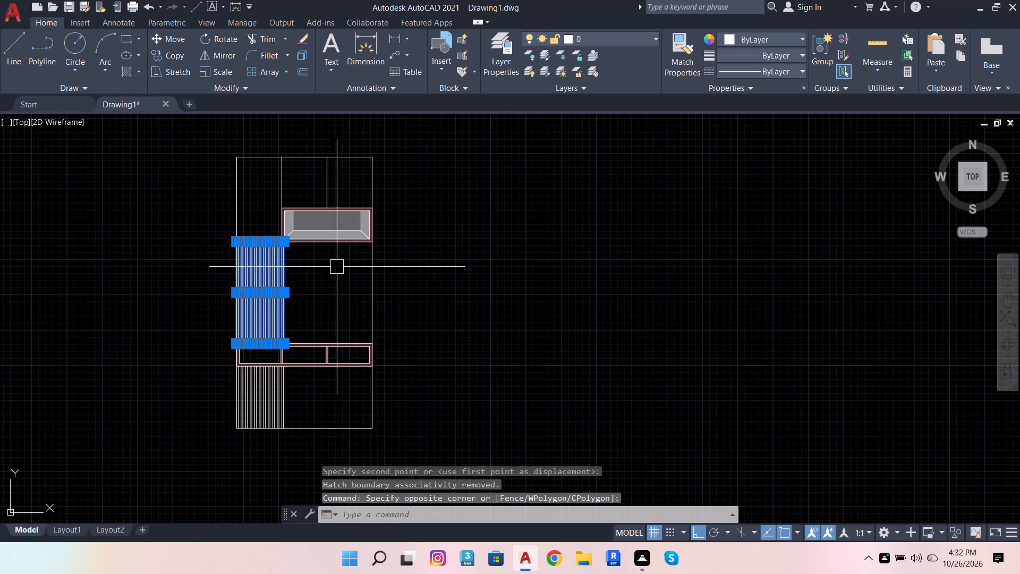
scroll(232, 221, up, 2)
scroll(259, 273, up, 3)
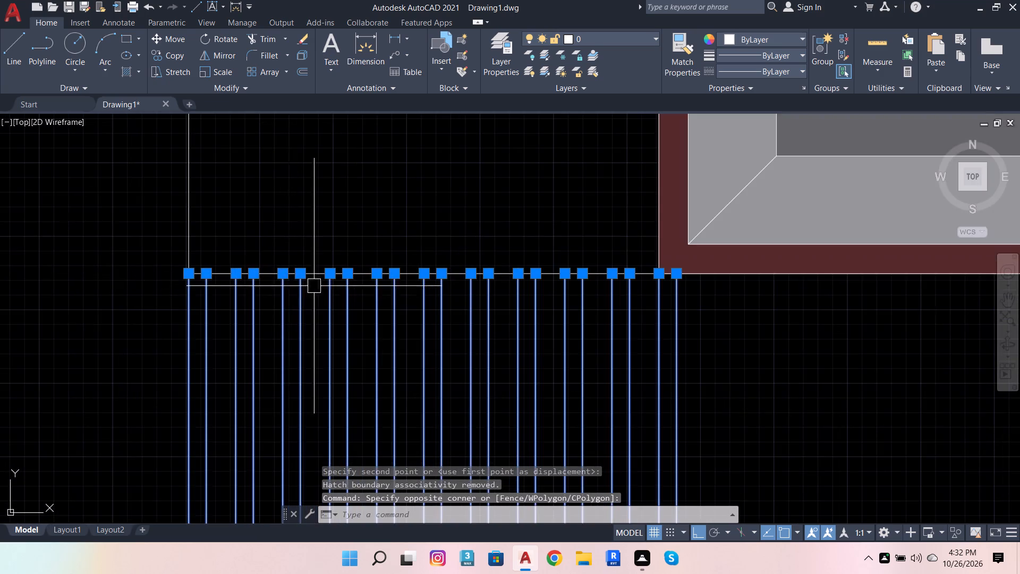
scroll(317, 283, up, 2)
click(317, 257)
scroll(360, 242, down, 4)
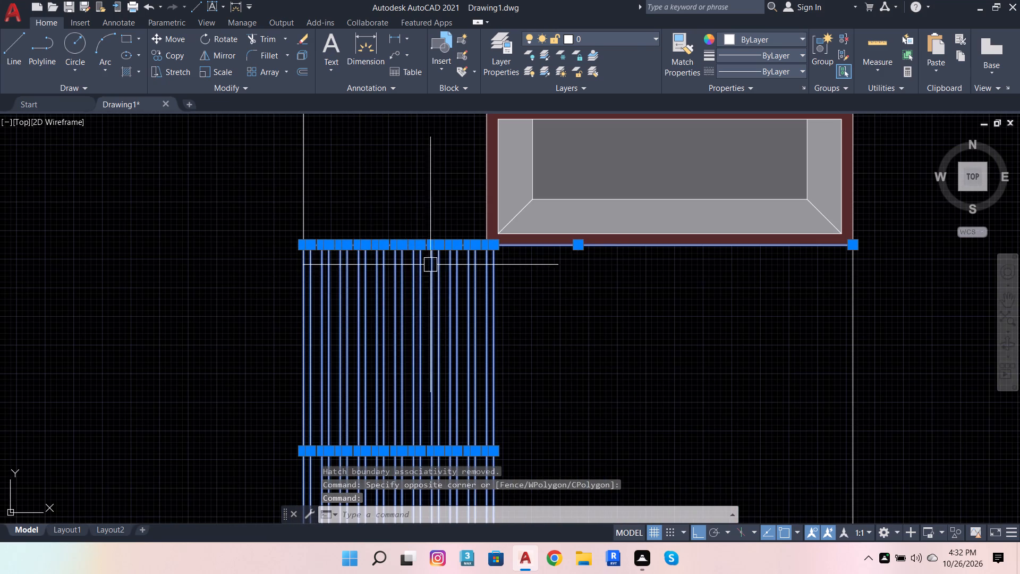
scroll(488, 239, down, 2)
scroll(502, 403, up, 4)
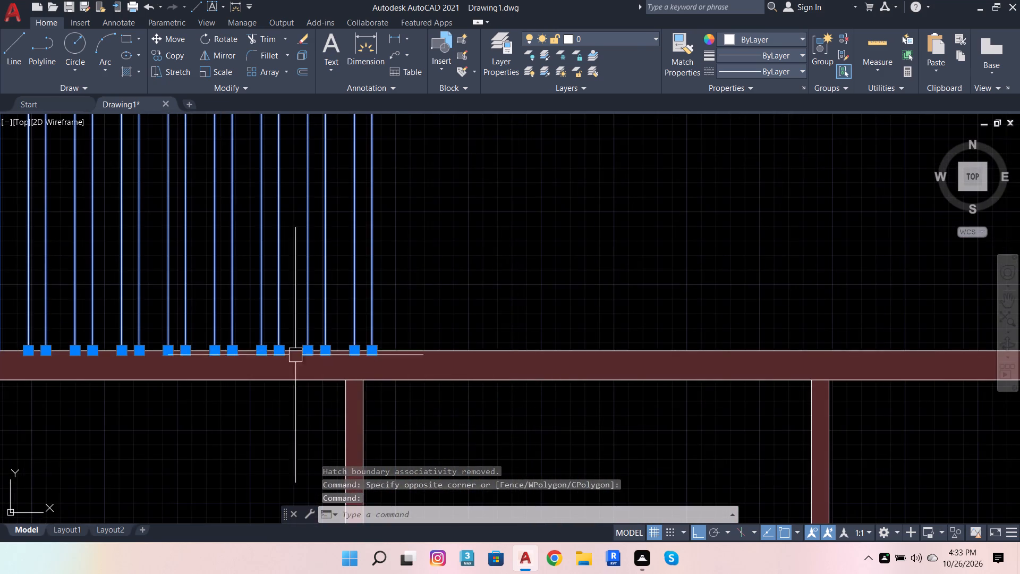
scroll(281, 355, up, 3)
click(311, 335)
scroll(357, 247, down, 4)
scroll(373, 339, down, 3)
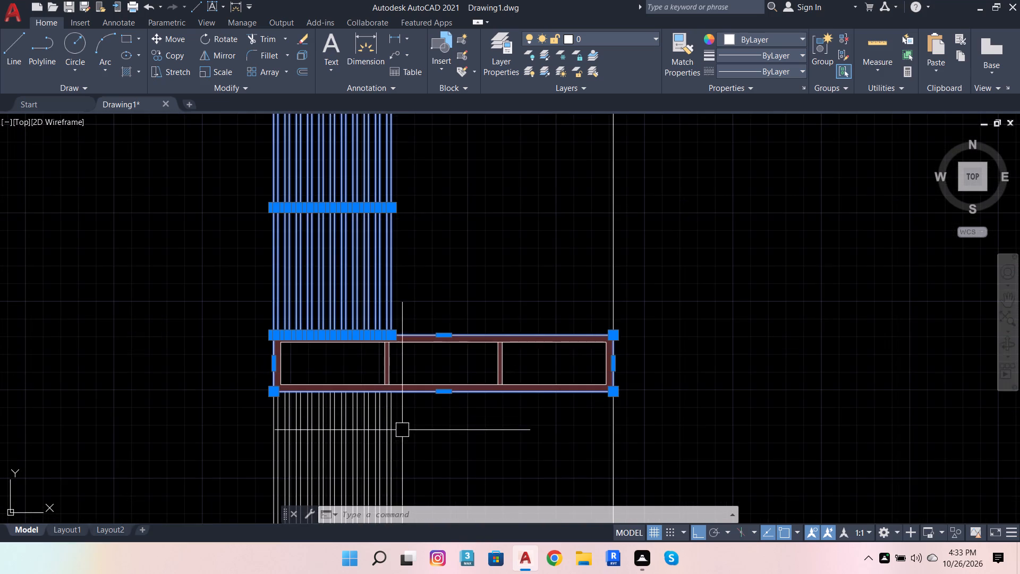
scroll(426, 421, down, 2)
scroll(439, 461, up, 2)
click(423, 448)
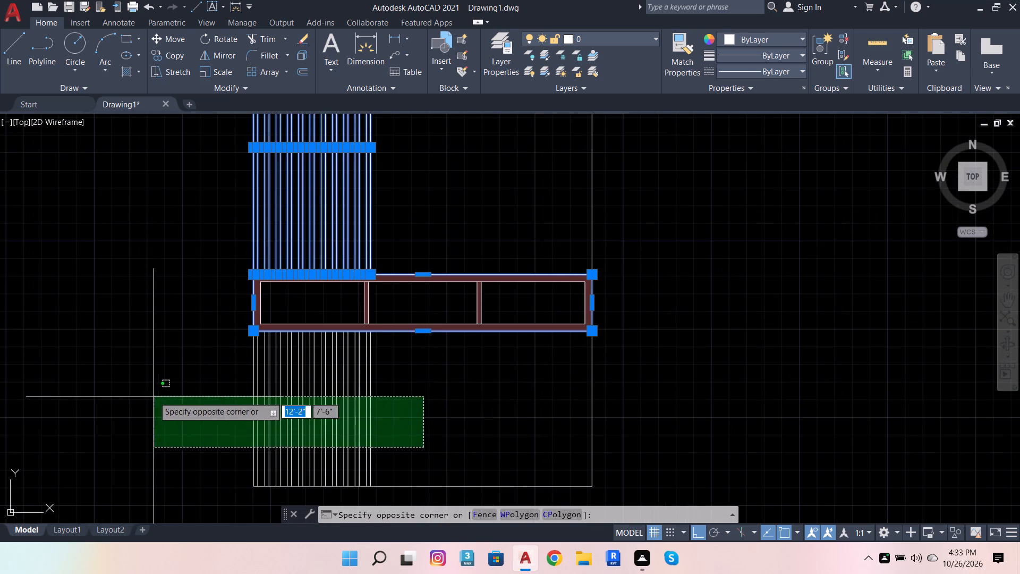
click(154, 396)
scroll(398, 435, down, 2)
scroll(401, 471, up, 4)
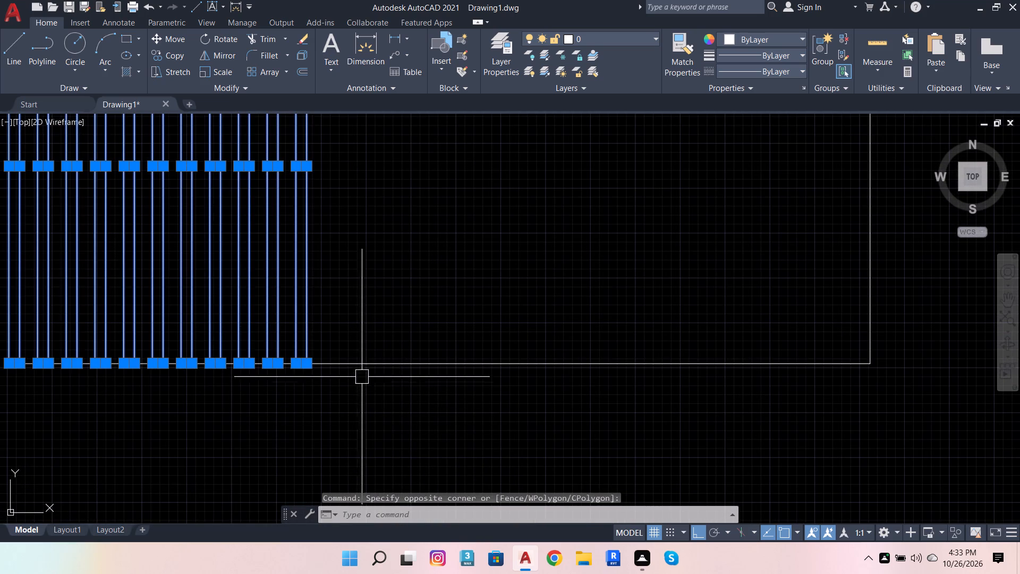
click(370, 365)
scroll(369, 433, down, 2)
scroll(312, 417, up, 4)
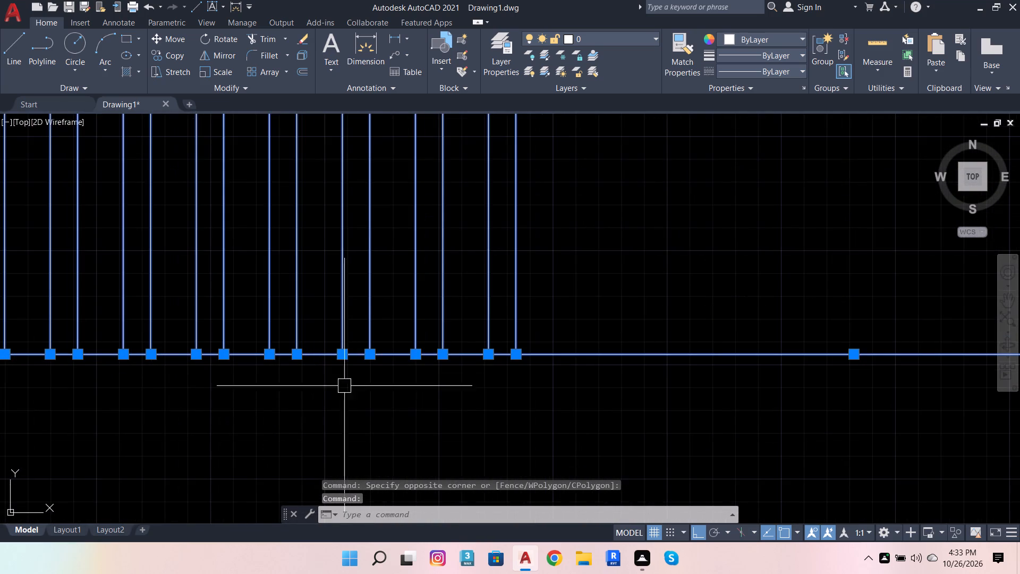
scroll(400, 361, down, 3)
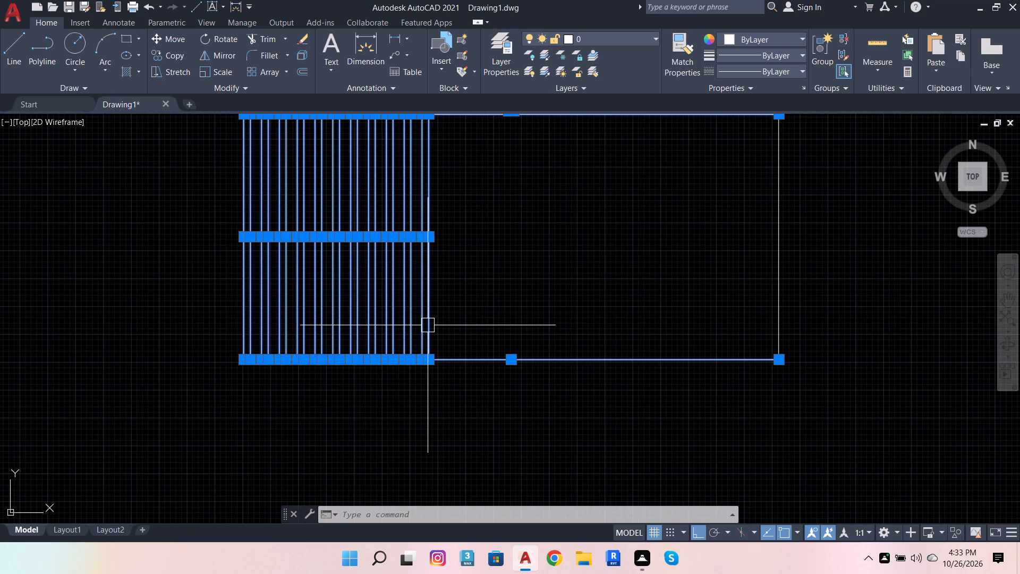
key(j)
key(Return)
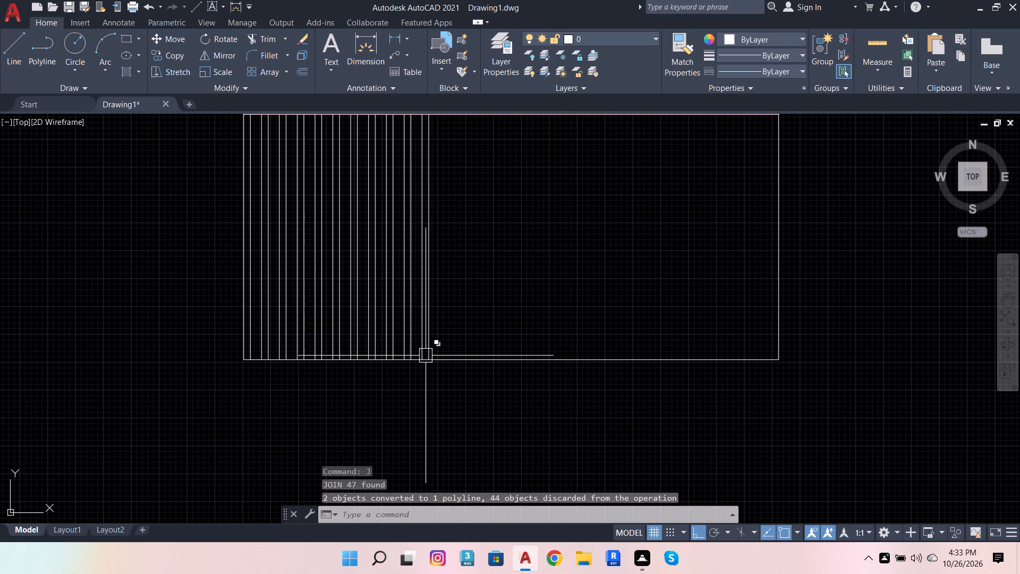
click(445, 361)
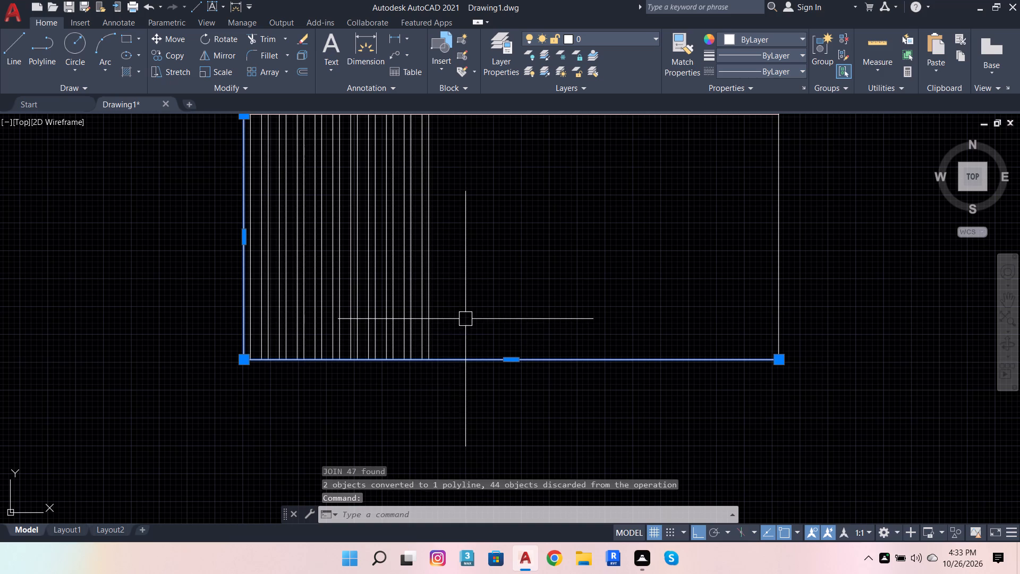
click(426, 314)
key(Escape)
key(Escape)
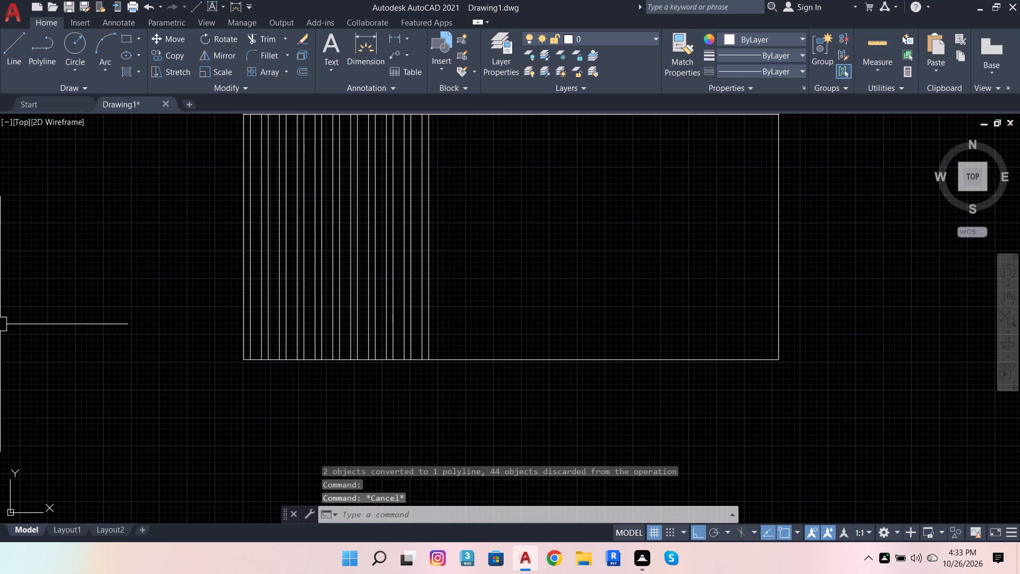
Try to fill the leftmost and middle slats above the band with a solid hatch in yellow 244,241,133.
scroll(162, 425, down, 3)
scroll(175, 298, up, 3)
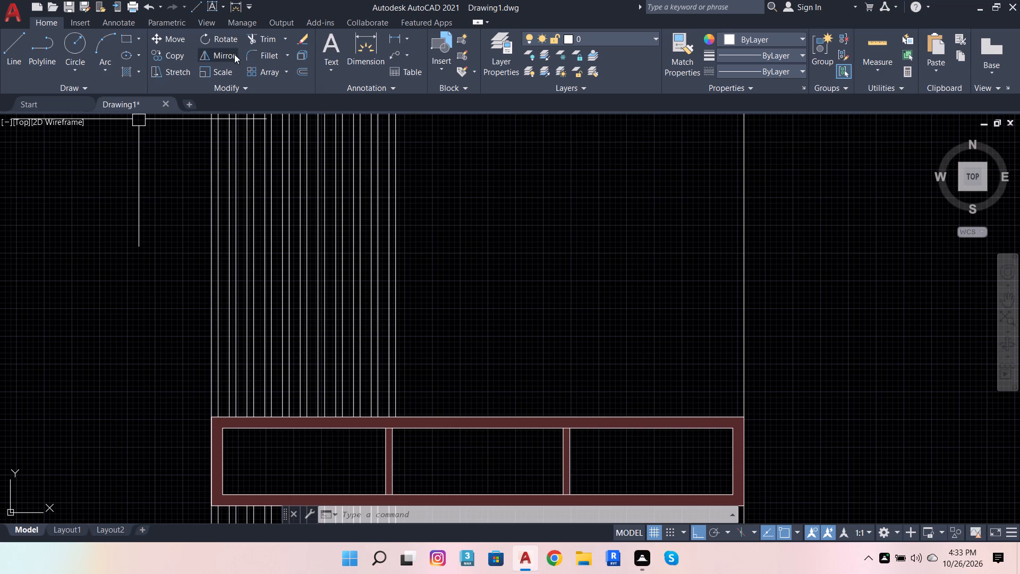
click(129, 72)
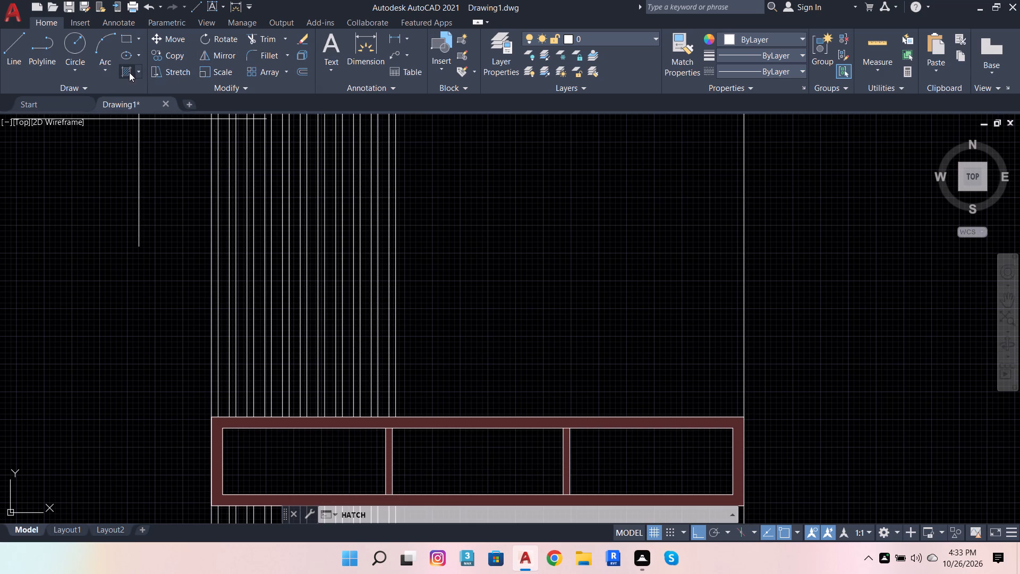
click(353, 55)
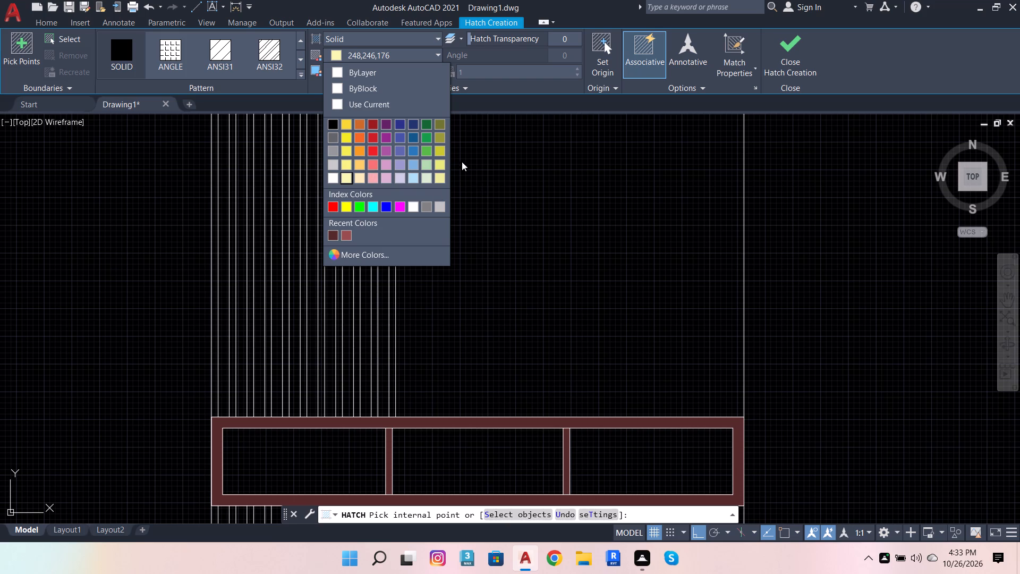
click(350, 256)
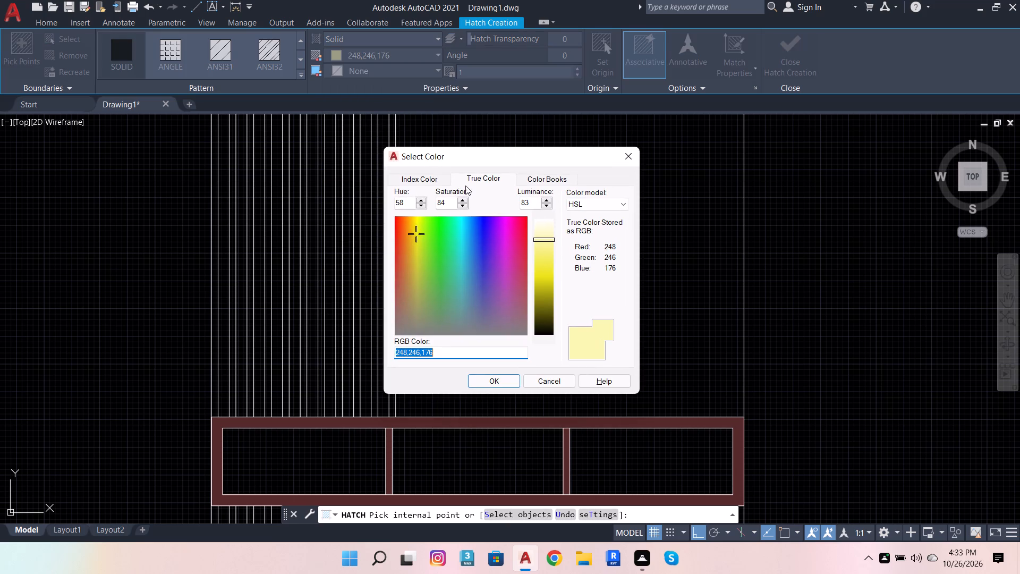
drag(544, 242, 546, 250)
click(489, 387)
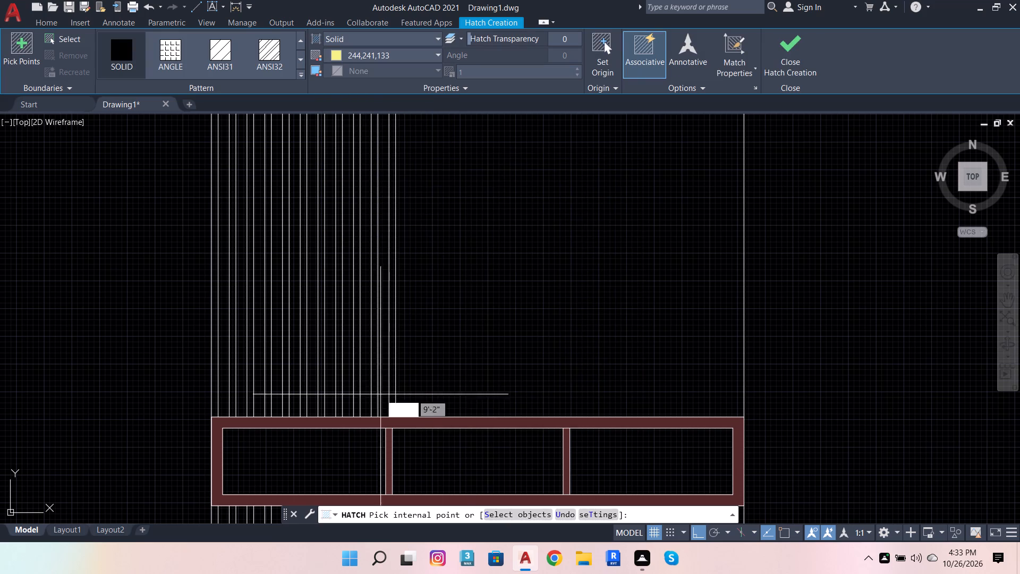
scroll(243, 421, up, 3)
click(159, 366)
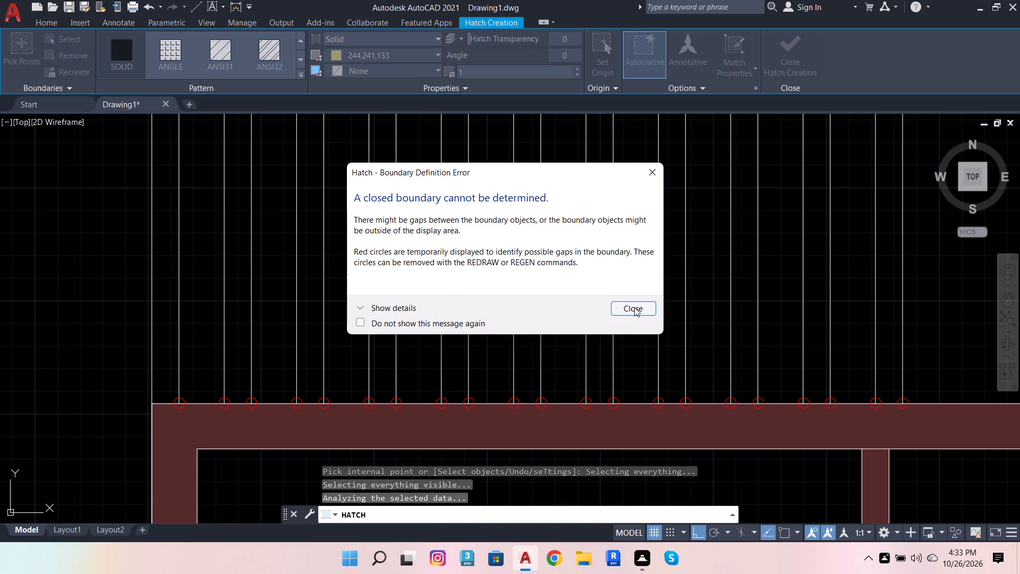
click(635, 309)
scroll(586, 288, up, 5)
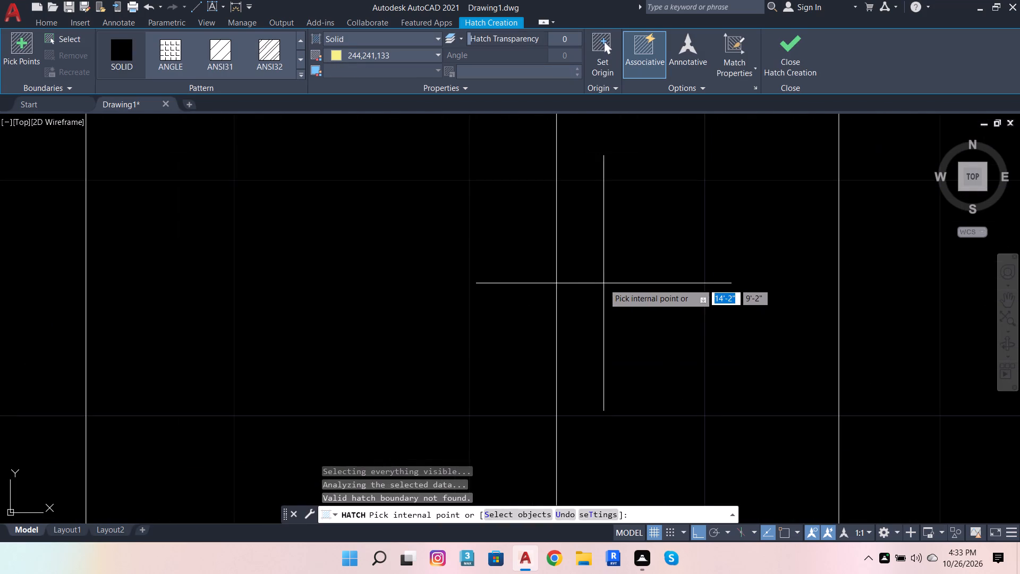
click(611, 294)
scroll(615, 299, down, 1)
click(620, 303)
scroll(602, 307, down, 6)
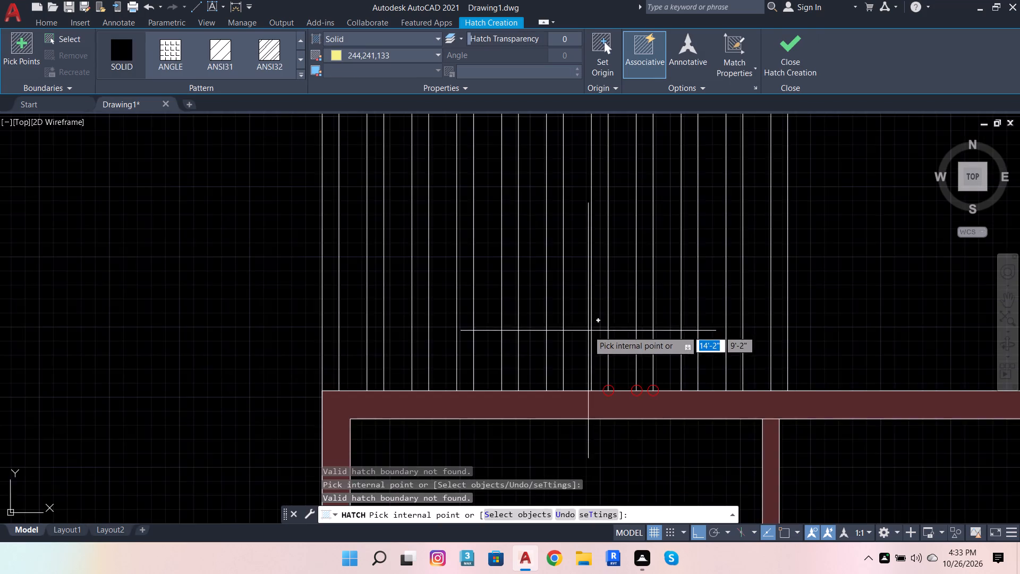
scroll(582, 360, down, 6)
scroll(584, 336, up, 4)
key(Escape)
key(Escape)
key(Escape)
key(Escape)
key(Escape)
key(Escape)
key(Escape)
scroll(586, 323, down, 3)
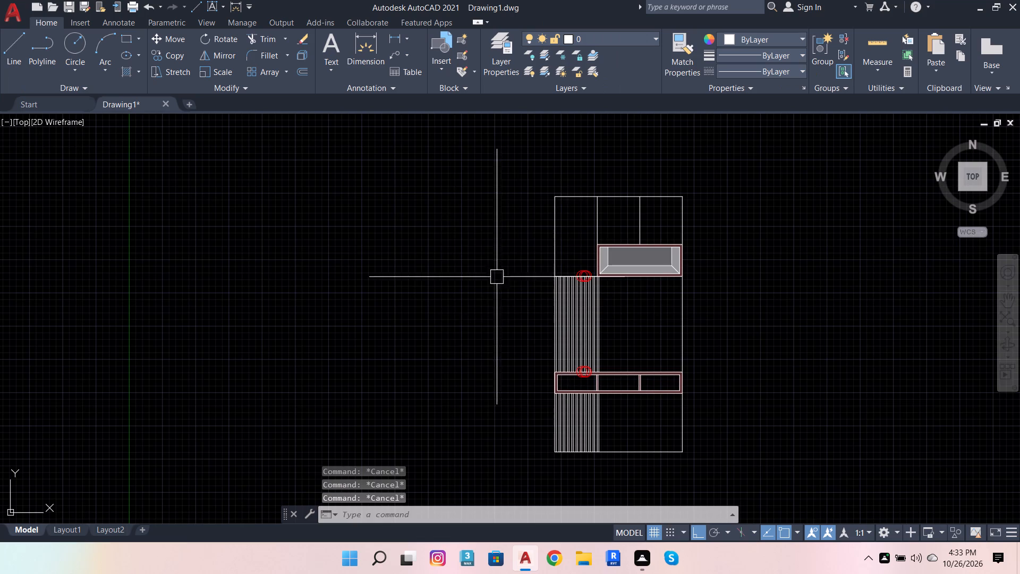
Move the whole elevation by its lower-left base corner to just above and right of the drawing origin, with object snap tracking and ortho off.
click(444, 167)
click(774, 532)
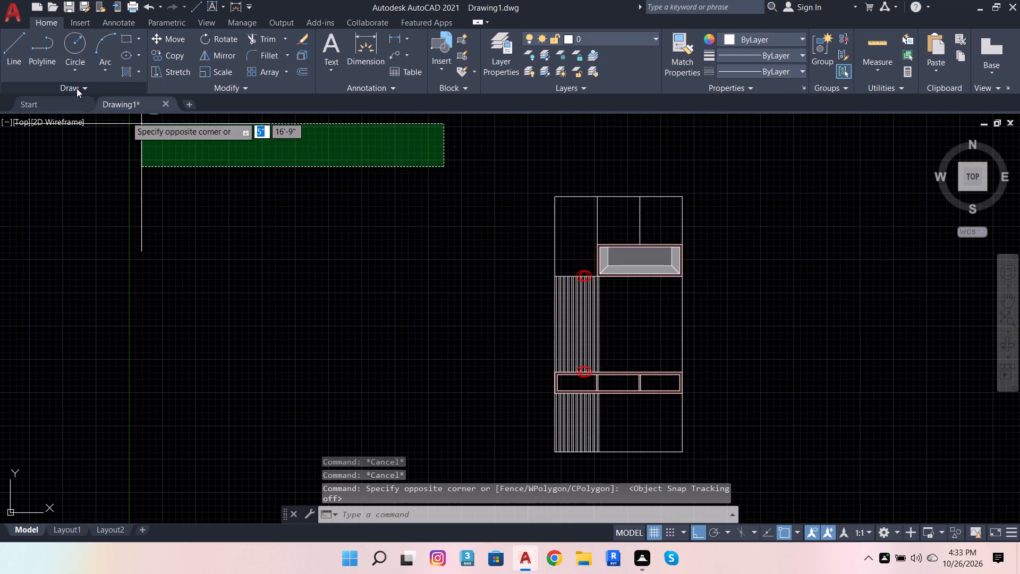
click(758, 460)
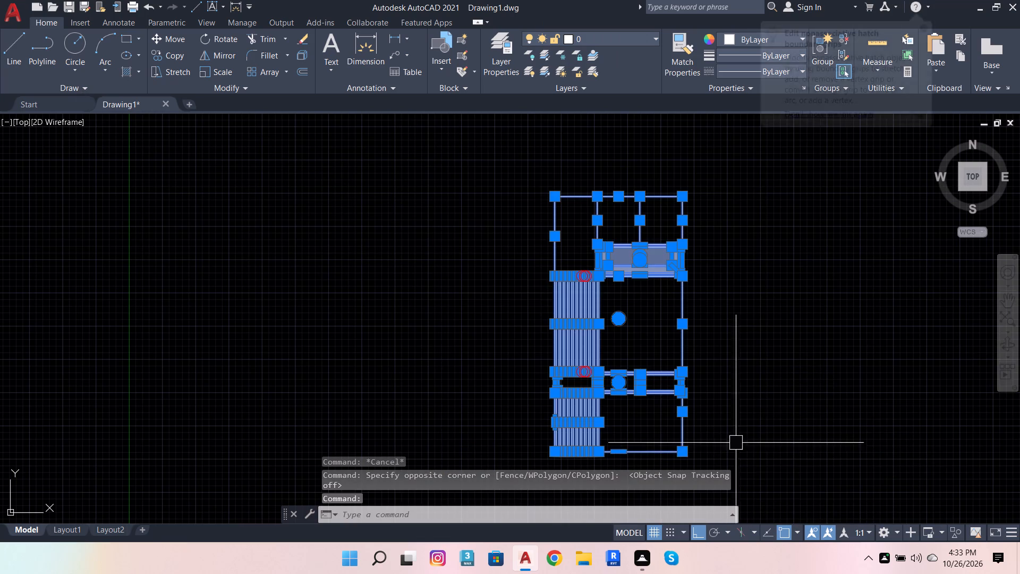
click(185, 41)
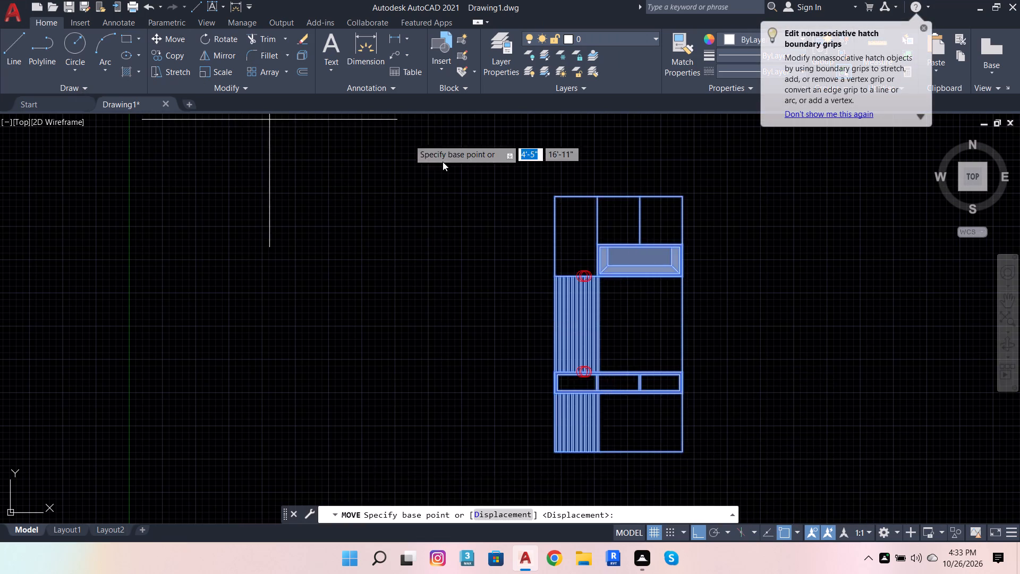
scroll(454, 171, down, 5)
scroll(458, 196, up, 7)
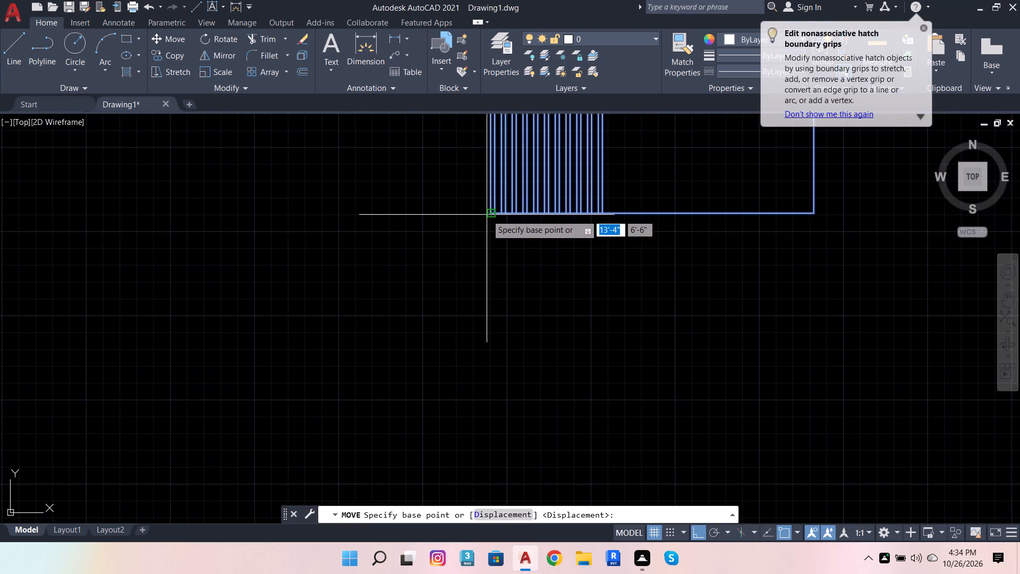
click(487, 215)
scroll(347, 312, down, 3)
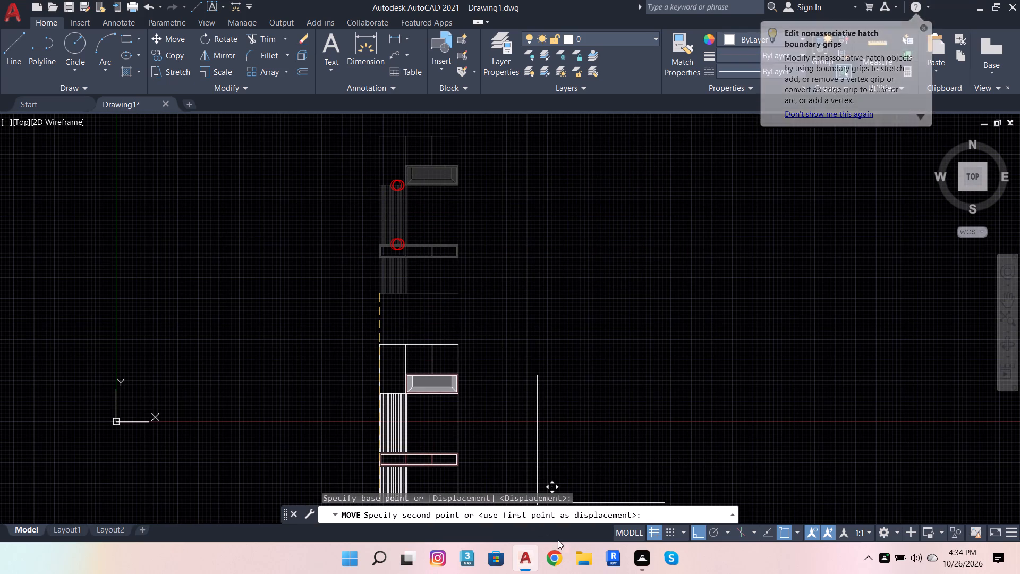
click(696, 533)
scroll(154, 354, up, 3)
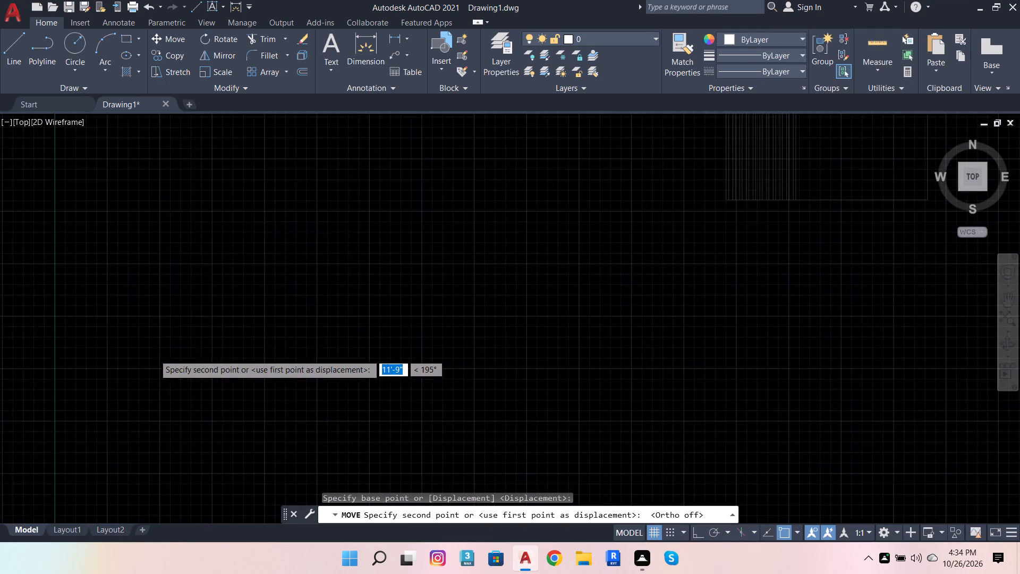
scroll(203, 347, down, 3)
scroll(170, 383, up, 1)
click(177, 381)
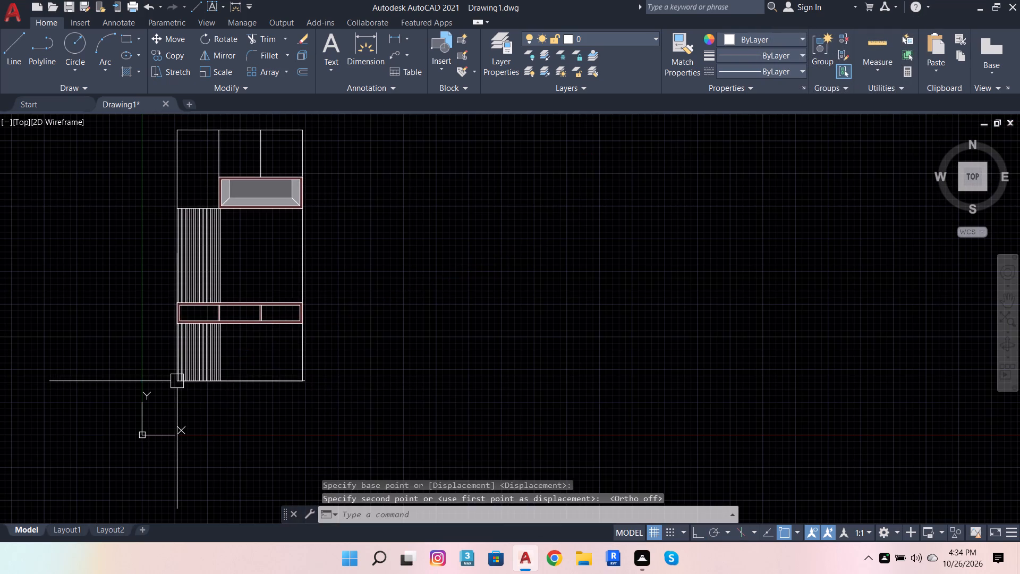
key(Escape)
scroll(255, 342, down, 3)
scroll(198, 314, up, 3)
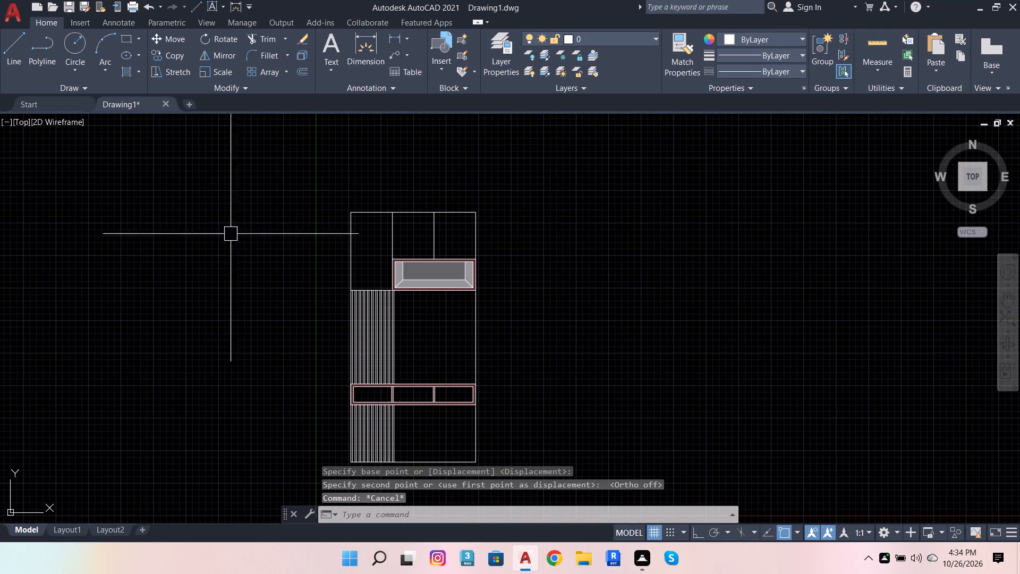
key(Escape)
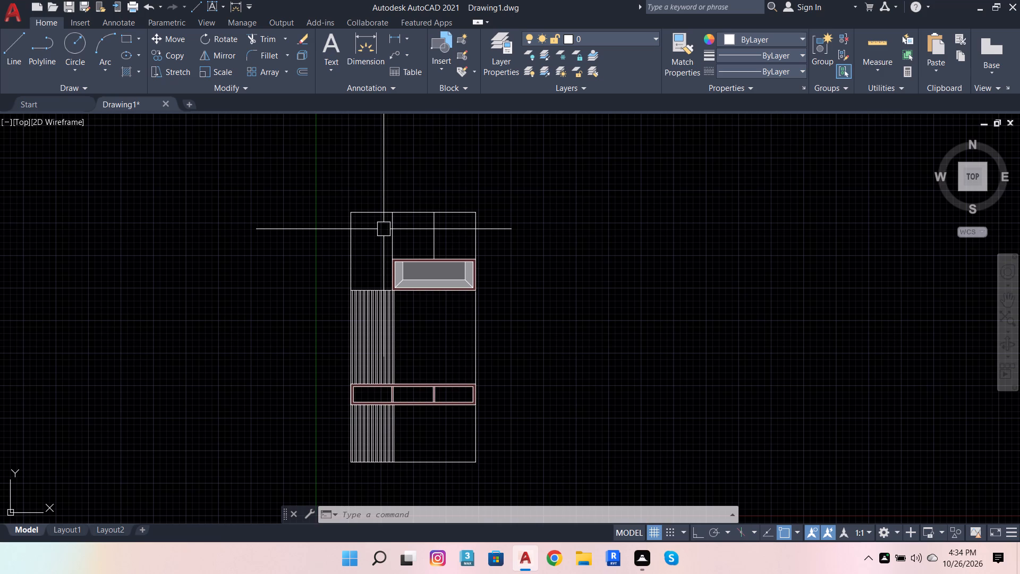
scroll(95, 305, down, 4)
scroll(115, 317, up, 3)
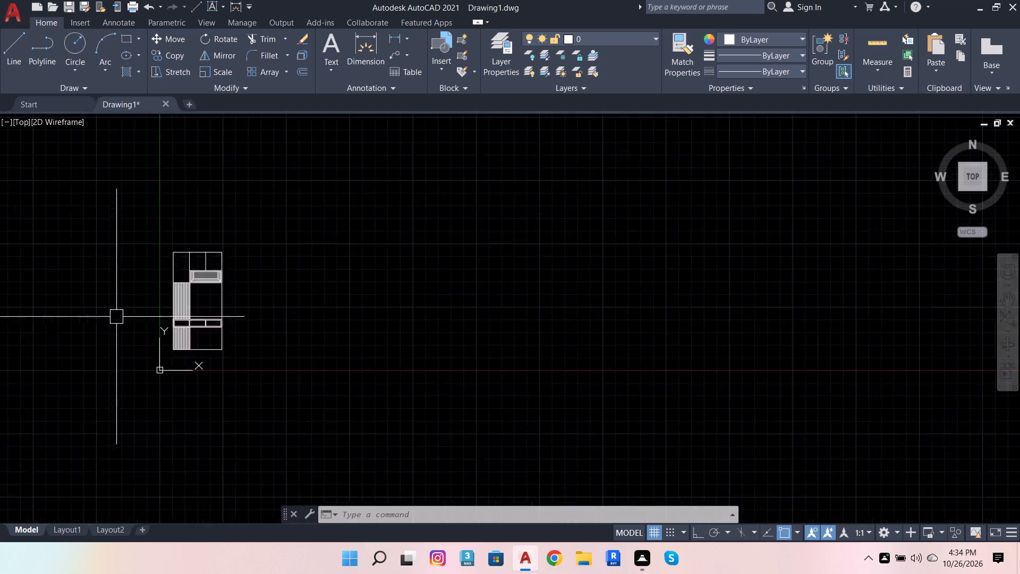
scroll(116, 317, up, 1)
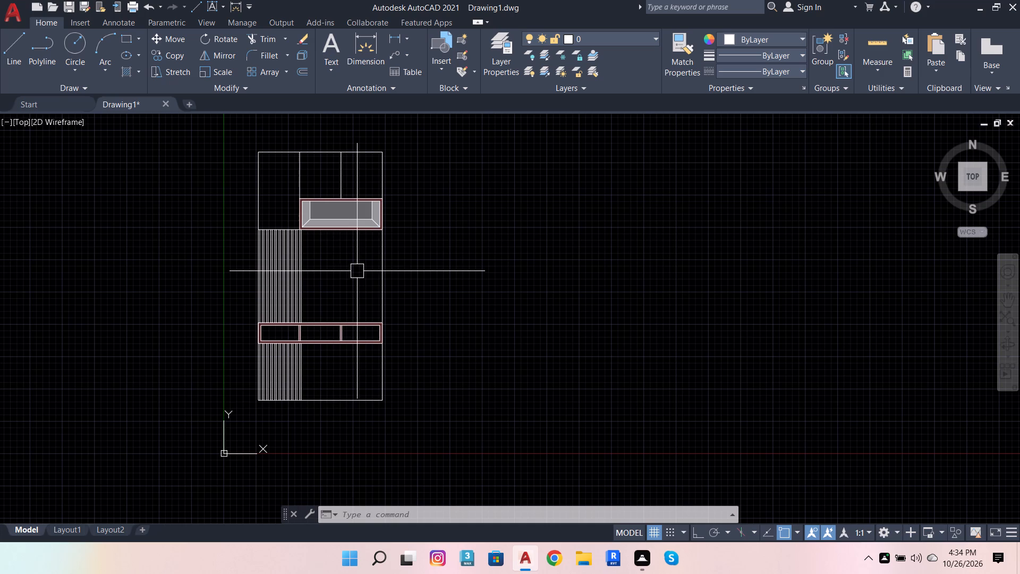
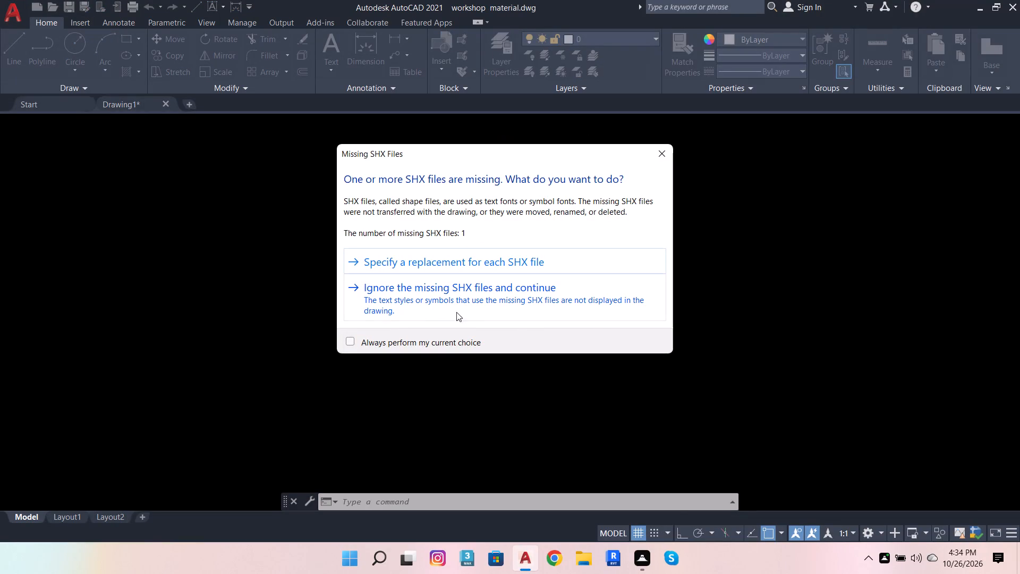
Continue opening the workshop material drawing, ignoring the missing SHX files.
click(517, 289)
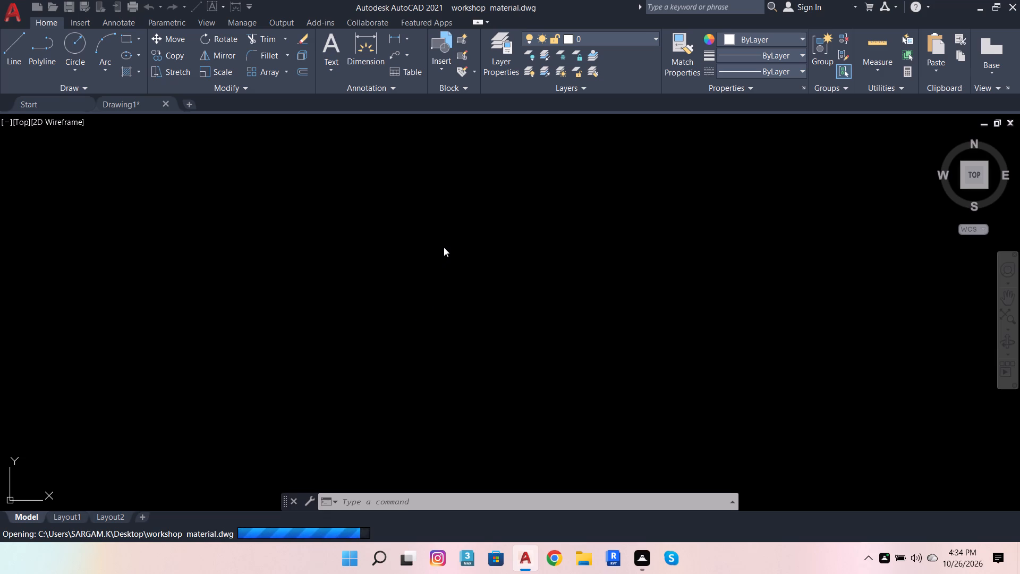
Look through the block sheets in the workshop material drawing for furniture, examining the Armchairs – Elevations sheet and the neighbouring bed and chair sheets.
scroll(495, 345, down, 3)
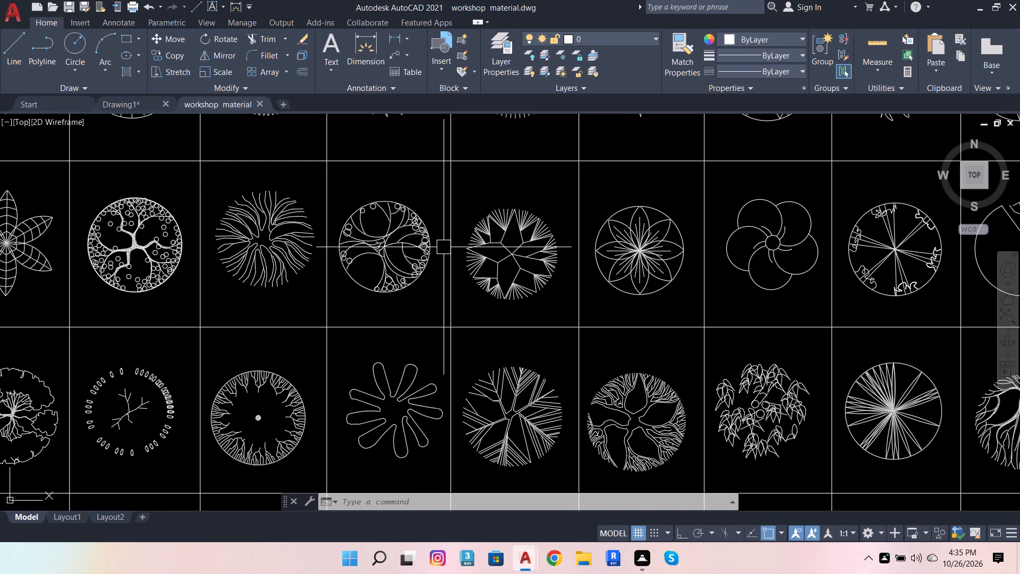
scroll(590, 257, down, 8)
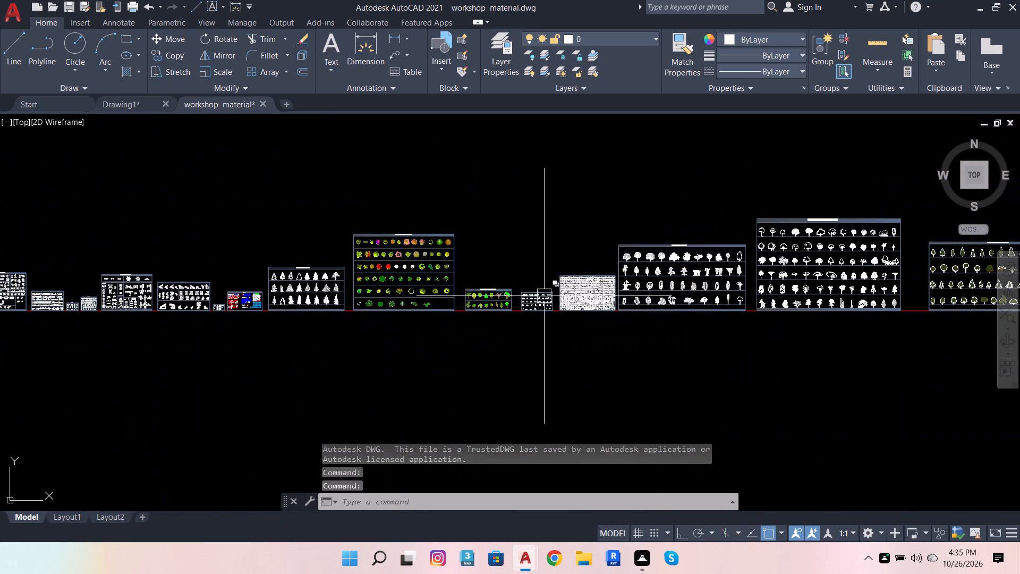
scroll(508, 312, down, 3)
scroll(352, 294, up, 4)
scroll(388, 342, up, 1)
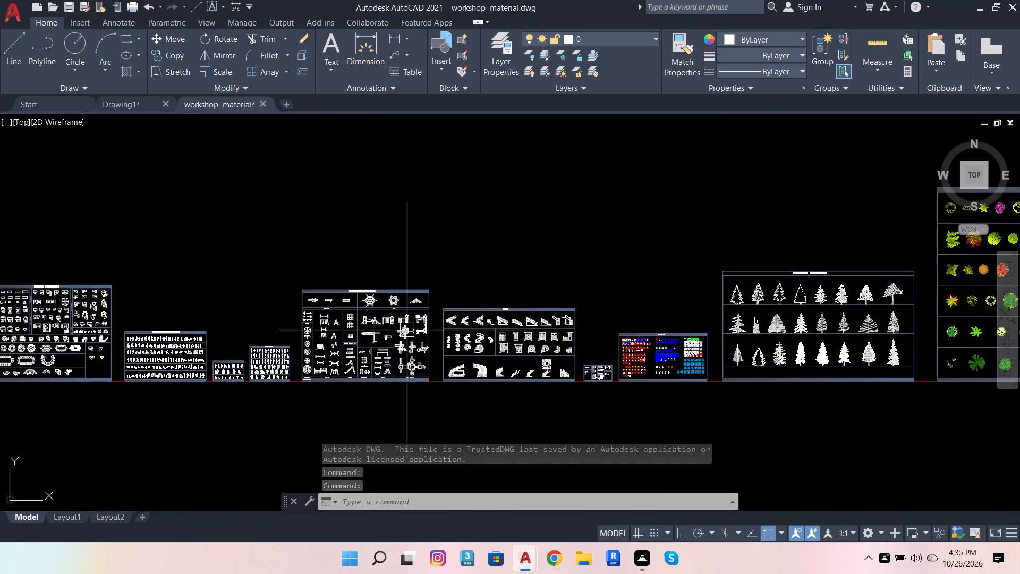
scroll(416, 326, down, 8)
scroll(348, 336, up, 8)
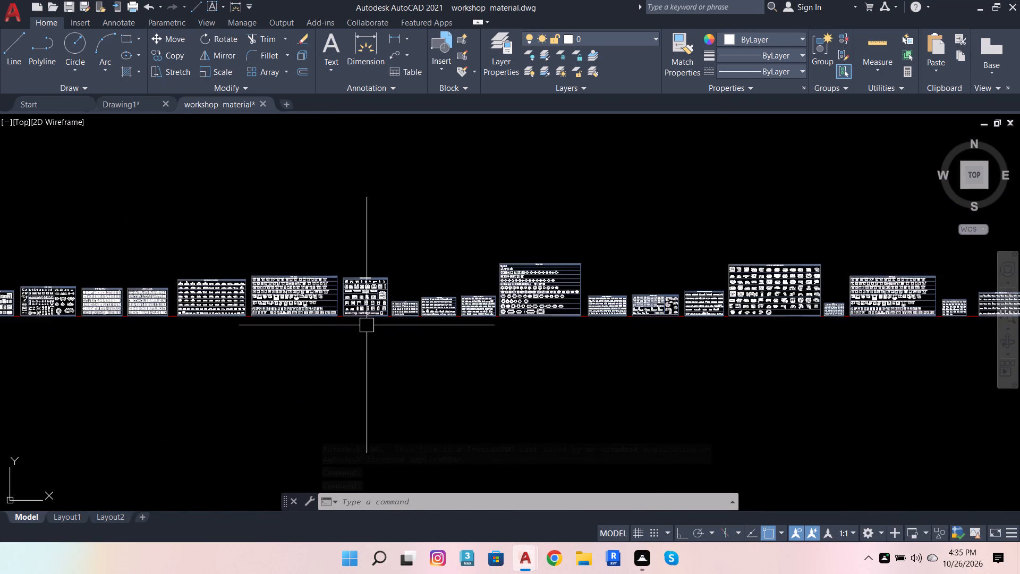
scroll(367, 325, up, 4)
scroll(367, 325, down, 1)
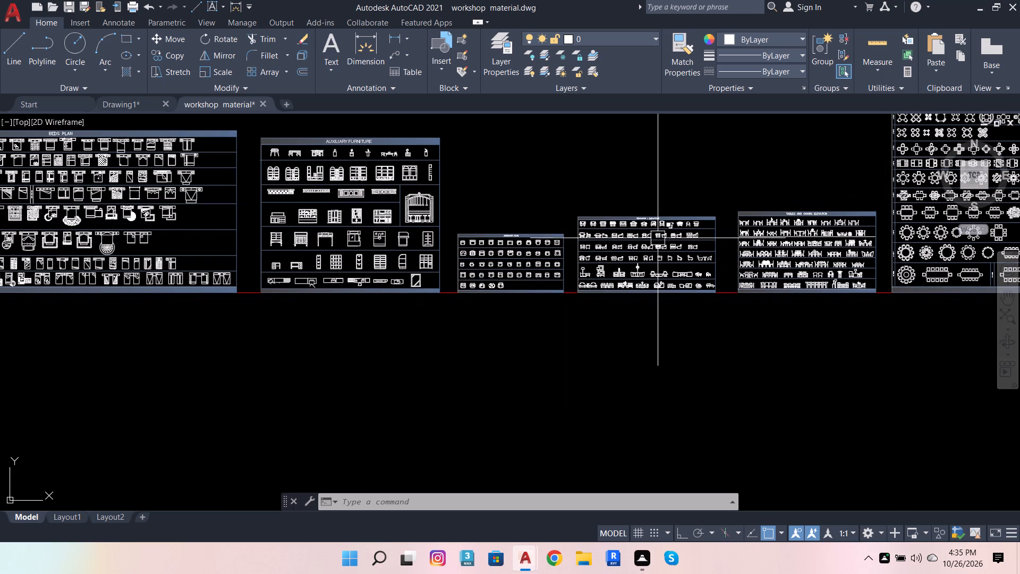
scroll(658, 238, up, 2)
scroll(682, 332, up, 2)
scroll(686, 340, down, 1)
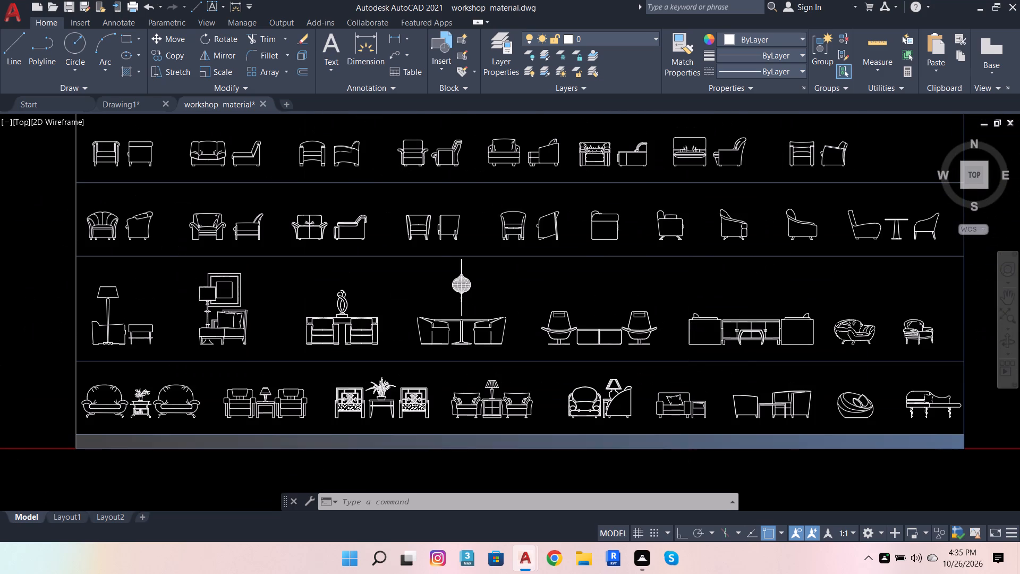
scroll(603, 317, up, 1)
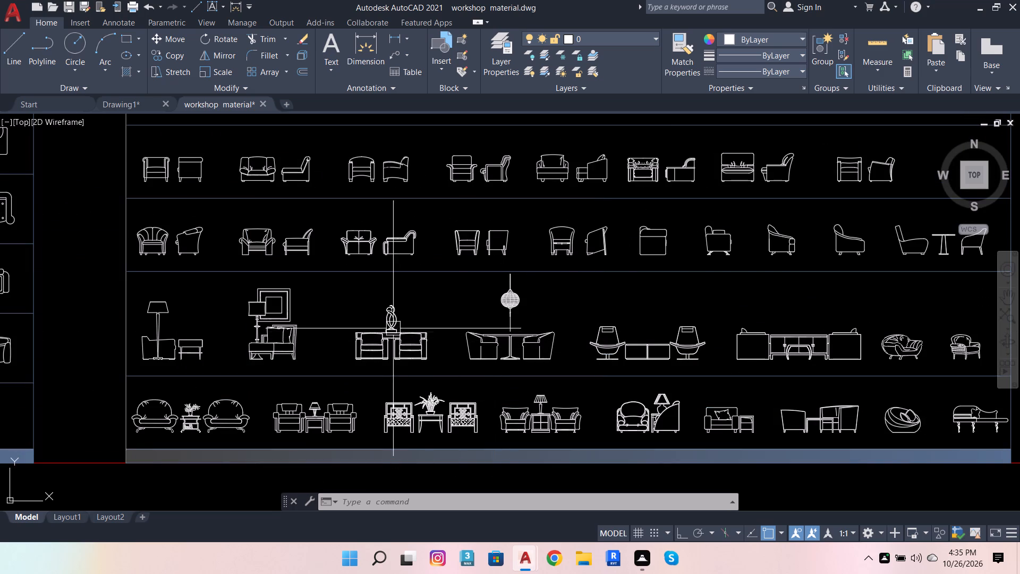
scroll(446, 311, down, 1)
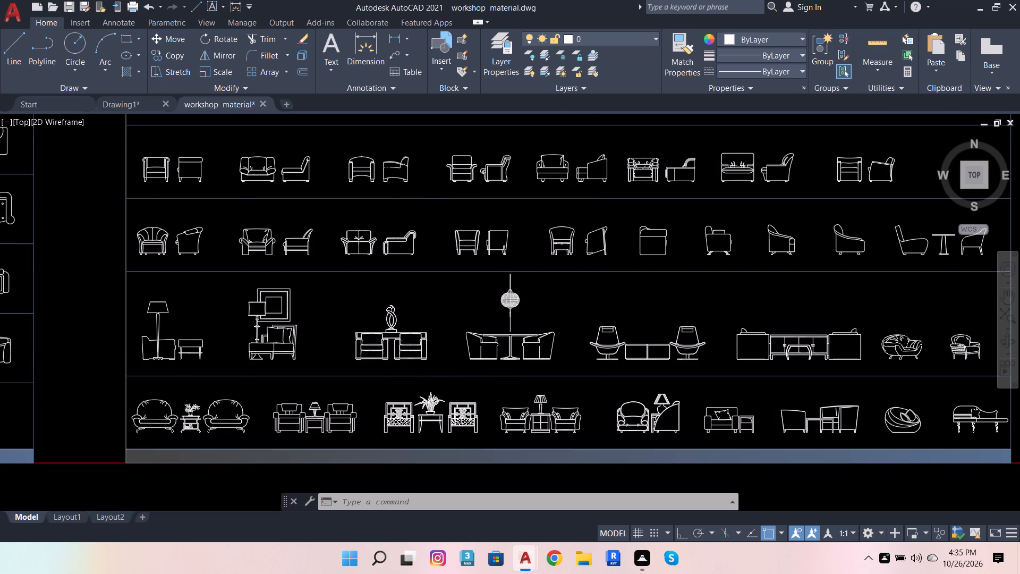
scroll(456, 324, down, 1)
scroll(457, 210, up, 2)
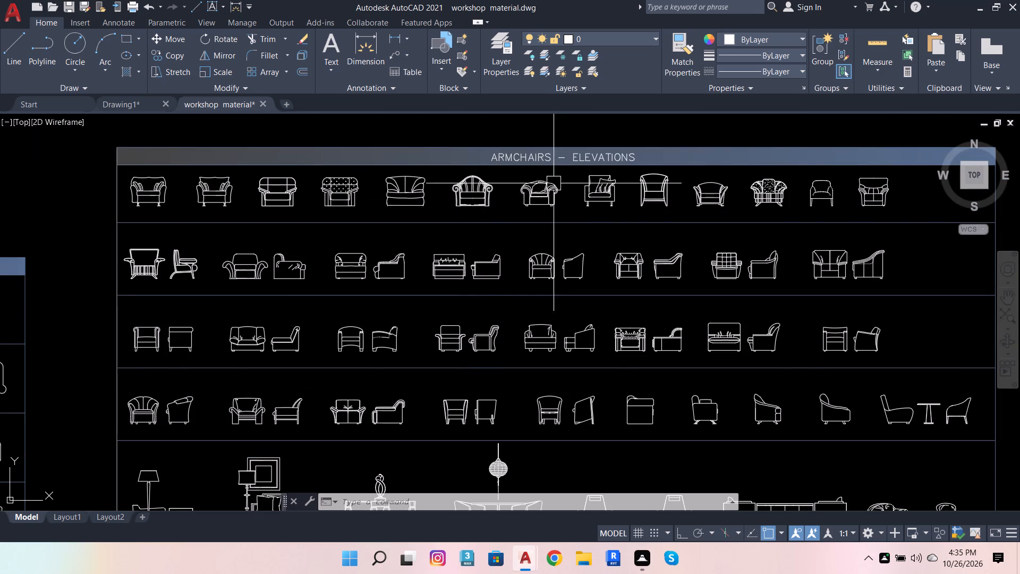
scroll(565, 235, down, 4)
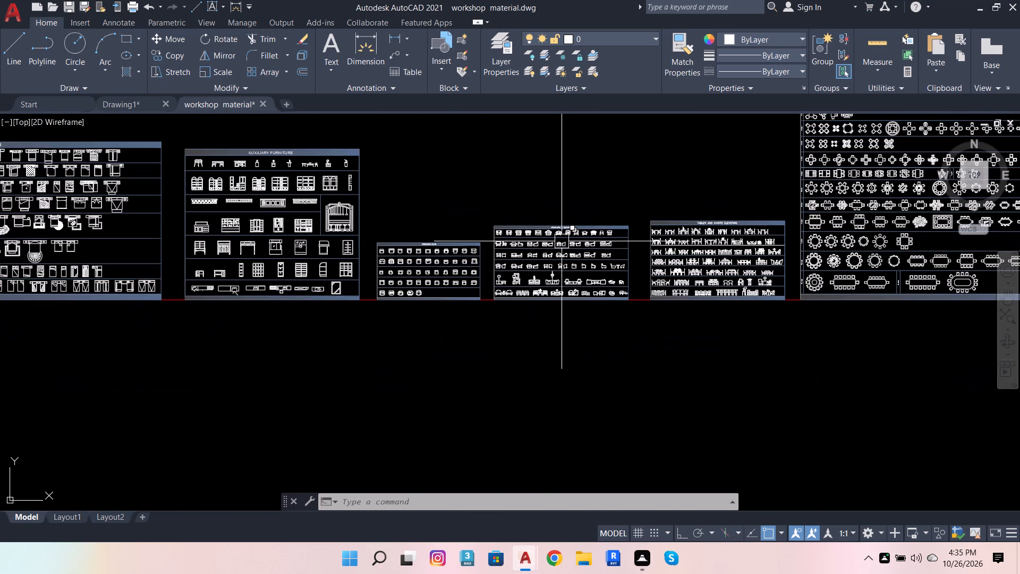
scroll(557, 243, down, 3)
scroll(806, 252, up, 1)
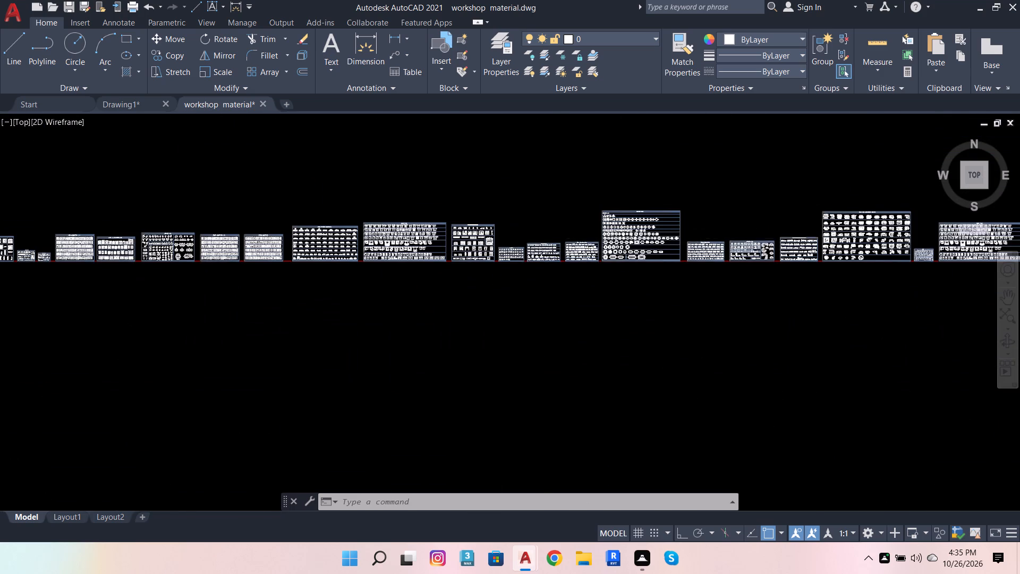
scroll(814, 256, up, 2)
scroll(758, 183, up, 2)
scroll(543, 268, down, 4)
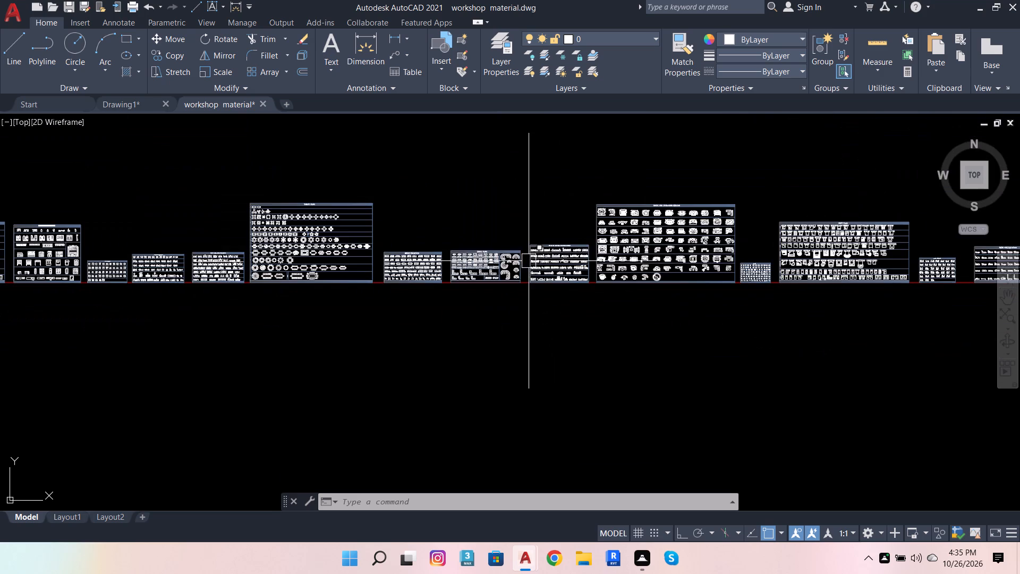
scroll(861, 241, up, 3)
scroll(527, 328, up, 3)
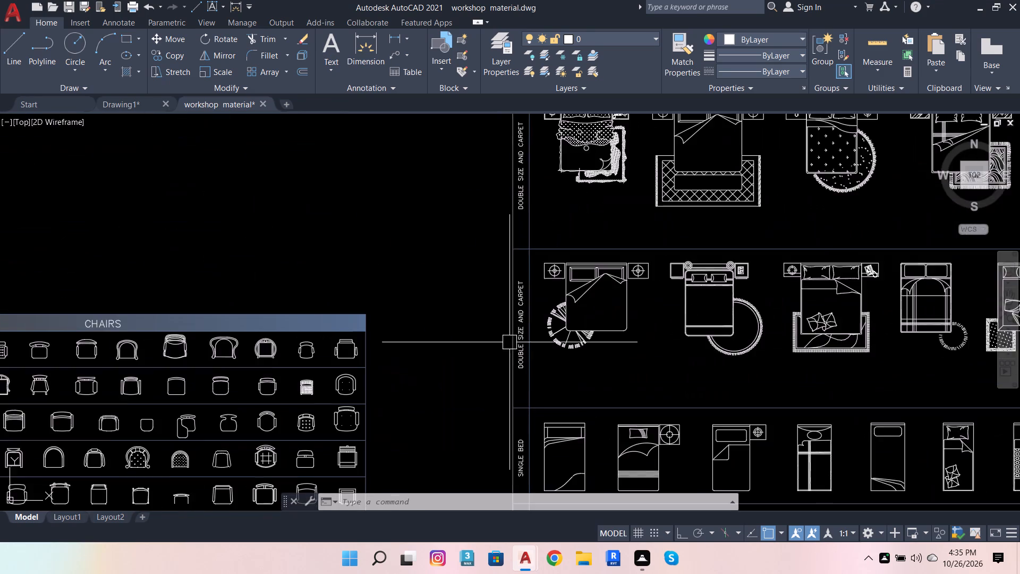
scroll(496, 333, down, 4)
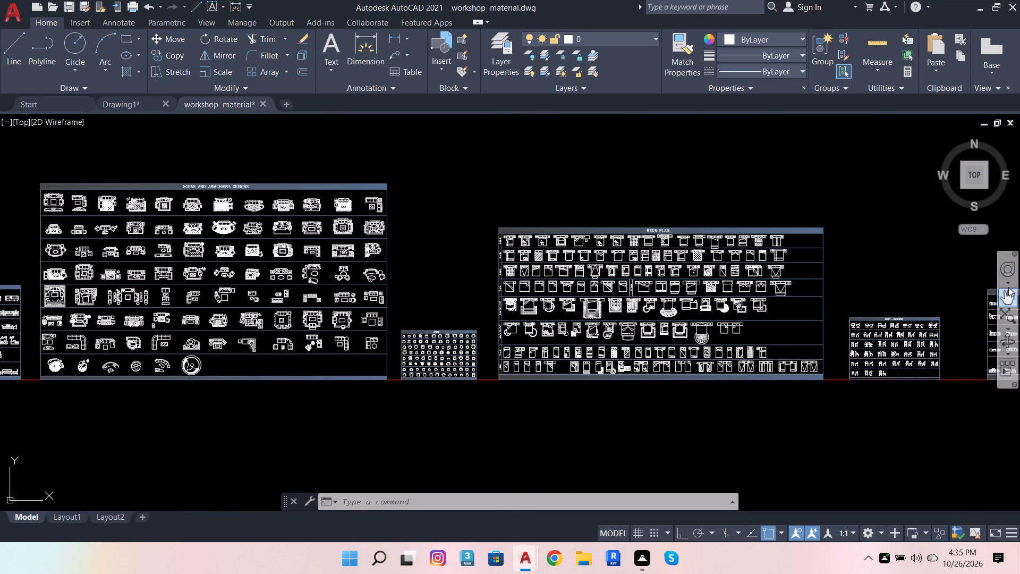
Copy the side view of the rounded pedestal-base chair in the top row of the Chairs – Elevations sheet to the clipboard.
click(1008, 290)
drag(859, 344, 720, 312)
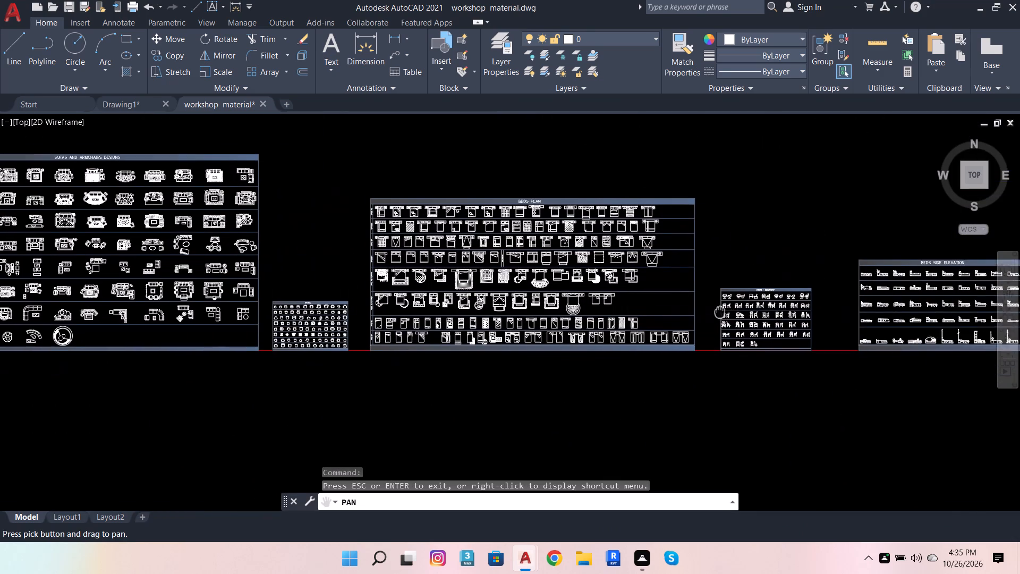
drag(720, 312, 661, 297)
scroll(685, 303, up, 4)
scroll(495, 375, down, 2)
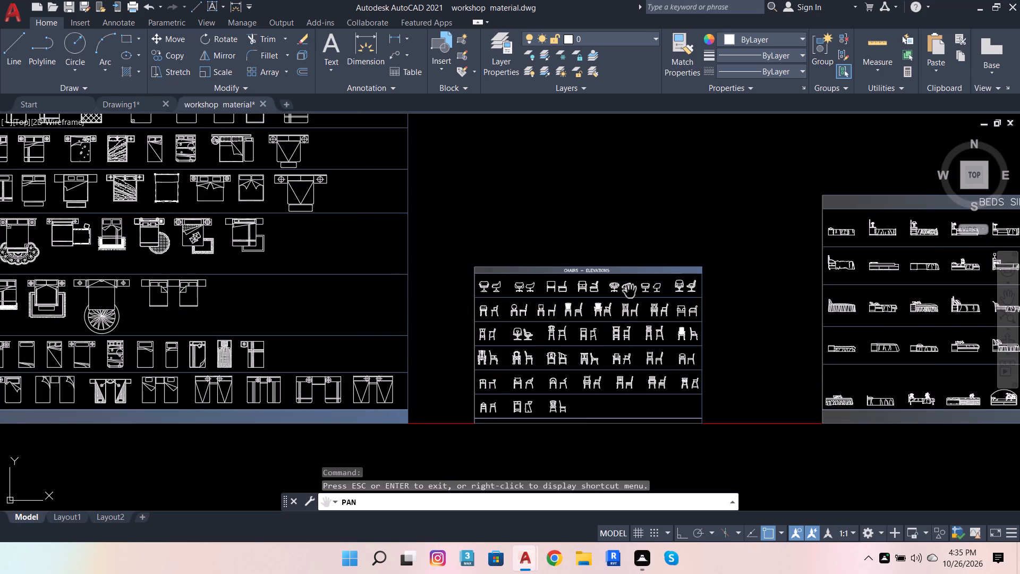
scroll(631, 291, up, 1)
scroll(403, 265, up, 2)
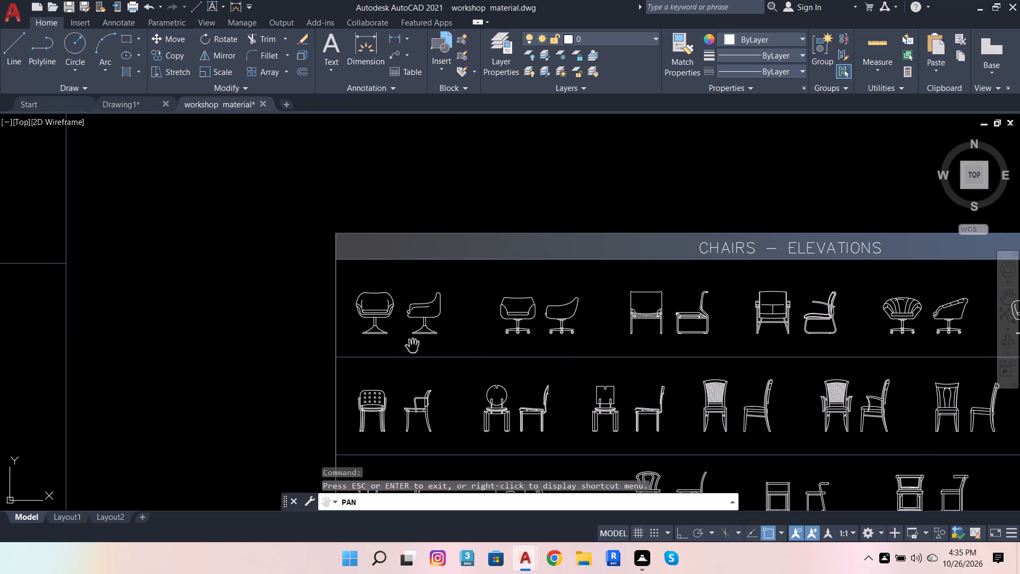
scroll(466, 341, up, 1)
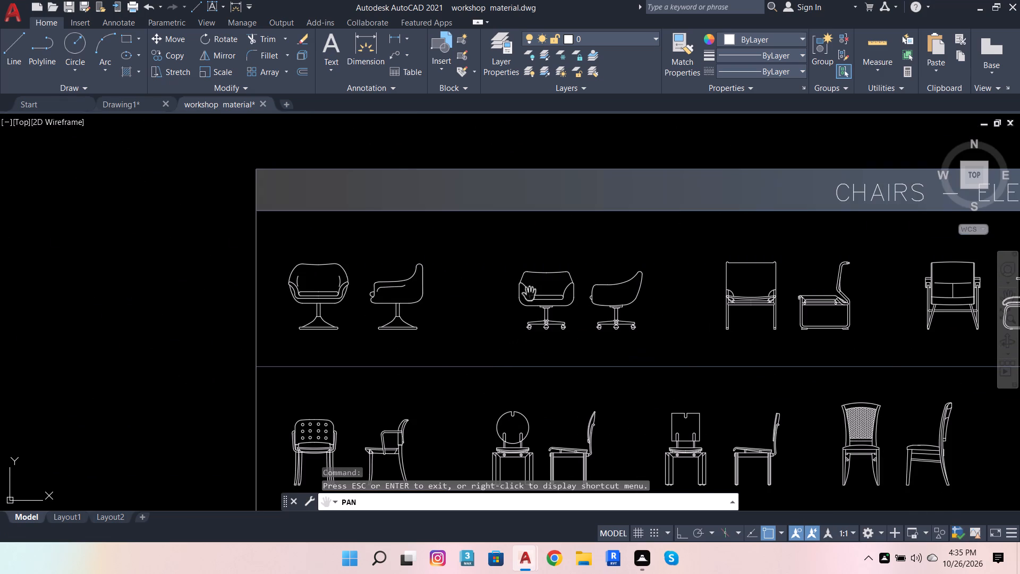
scroll(507, 322, down, 1)
drag(630, 333, 577, 352)
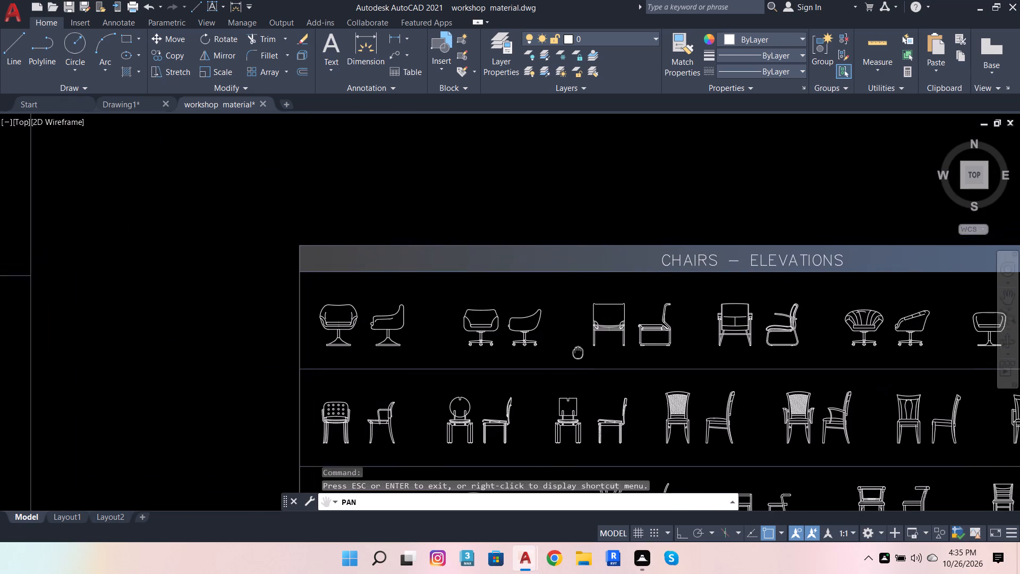
drag(577, 352, 482, 332)
drag(884, 366, 757, 362)
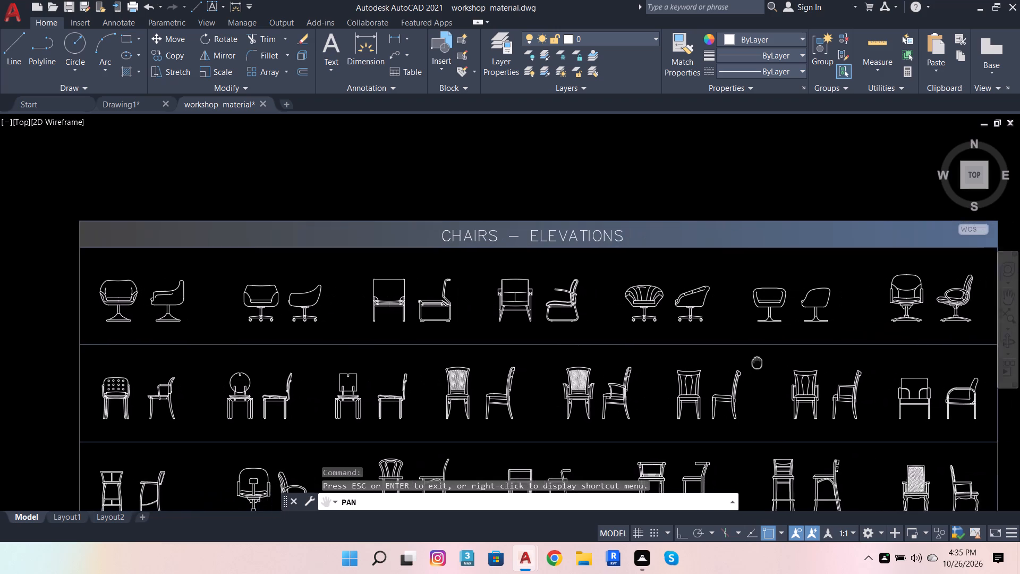
drag(757, 362, 722, 363)
scroll(817, 331, up, 1)
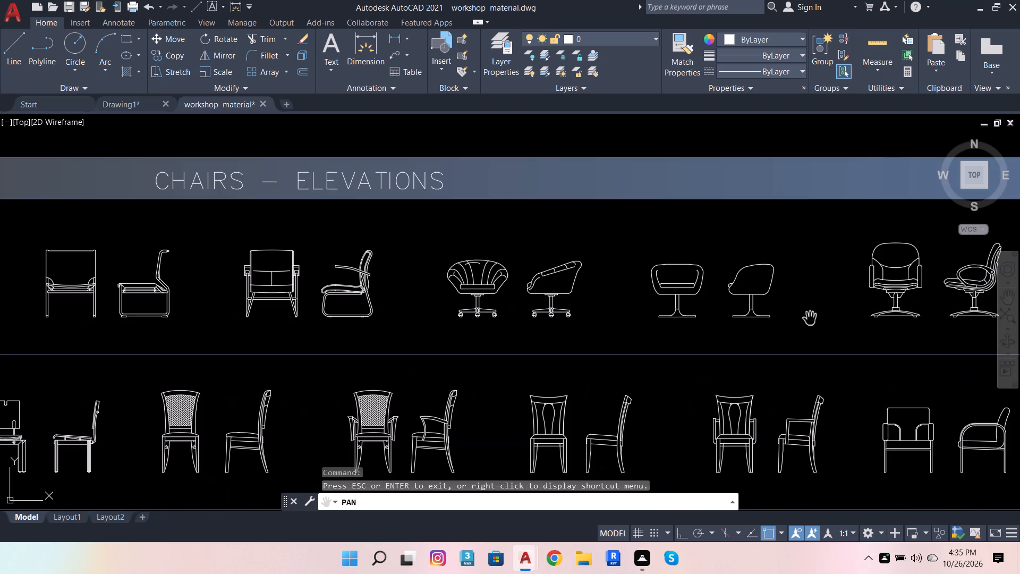
key(Escape)
click(750, 286)
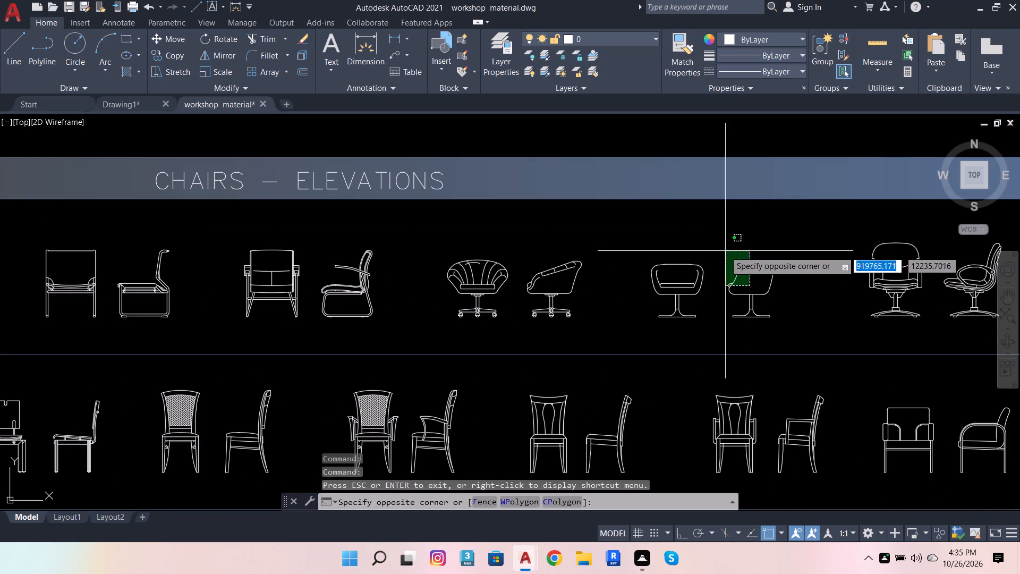
click(724, 249)
key(ctrl+c)
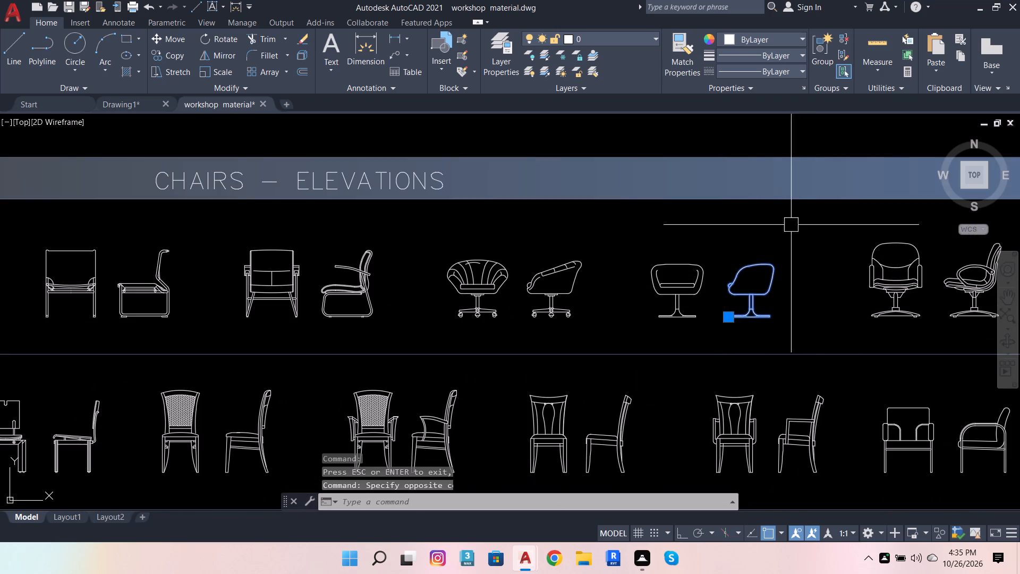
Paste the copied chair into Drawing1 just to the right of the cabinet elevation, at about 6'-5", 1'-10".
click(140, 105)
scroll(352, 213, down, 1)
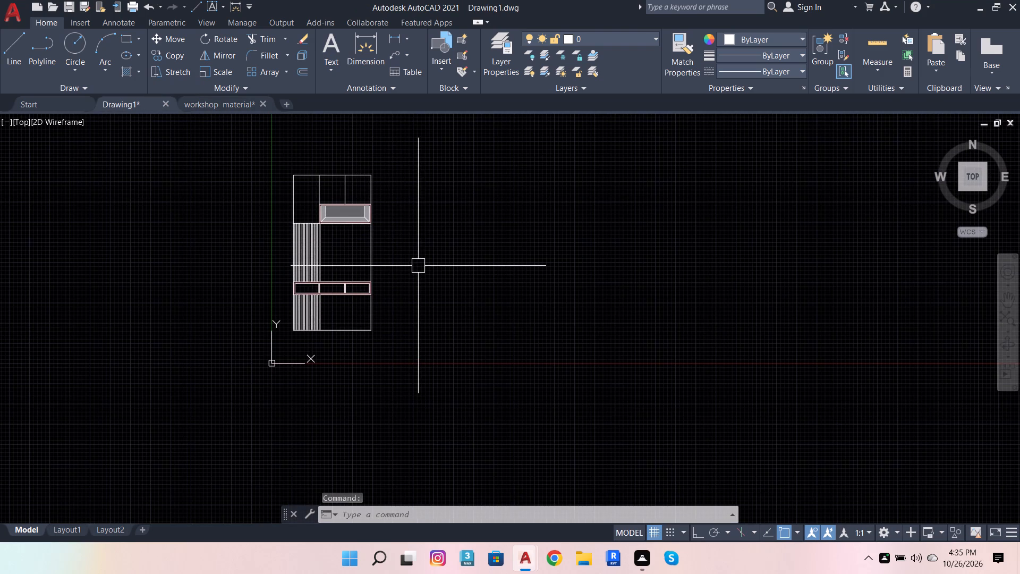
key(ctrl+v)
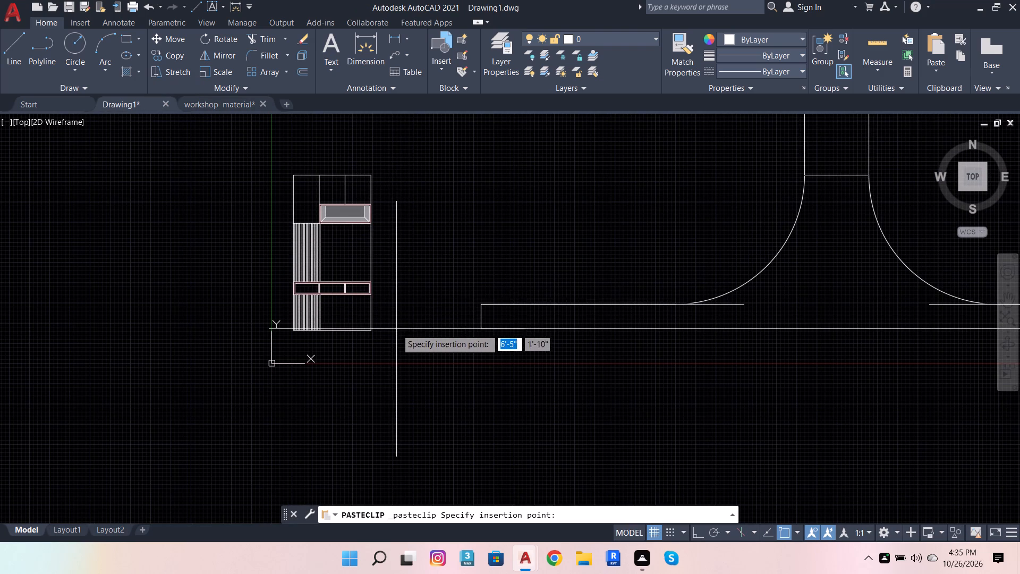
click(396, 329)
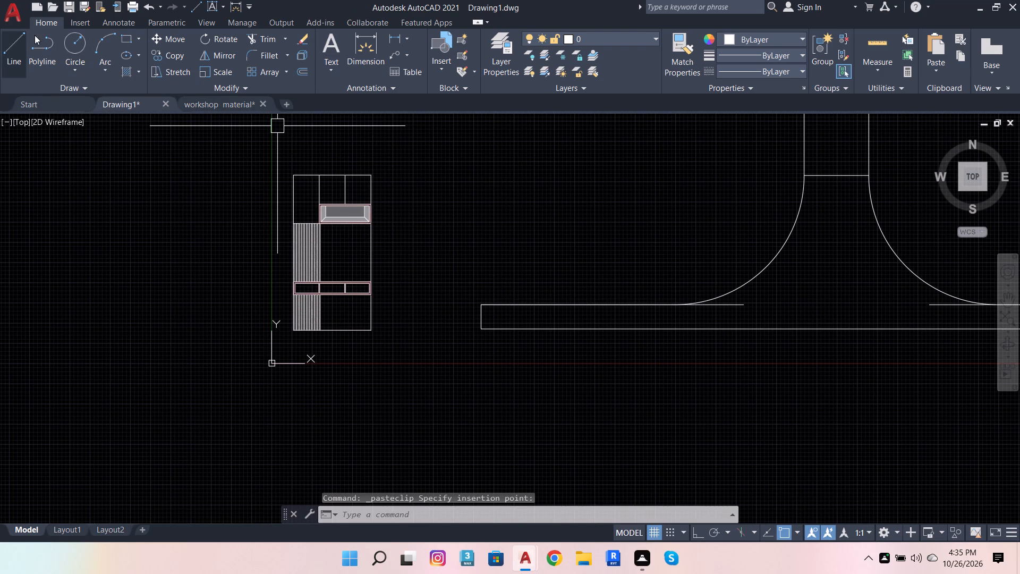
With Ortho on, draw a 2' horizontal reference line rightward from the short left edge of the pasted chair's base.
click(7, 46)
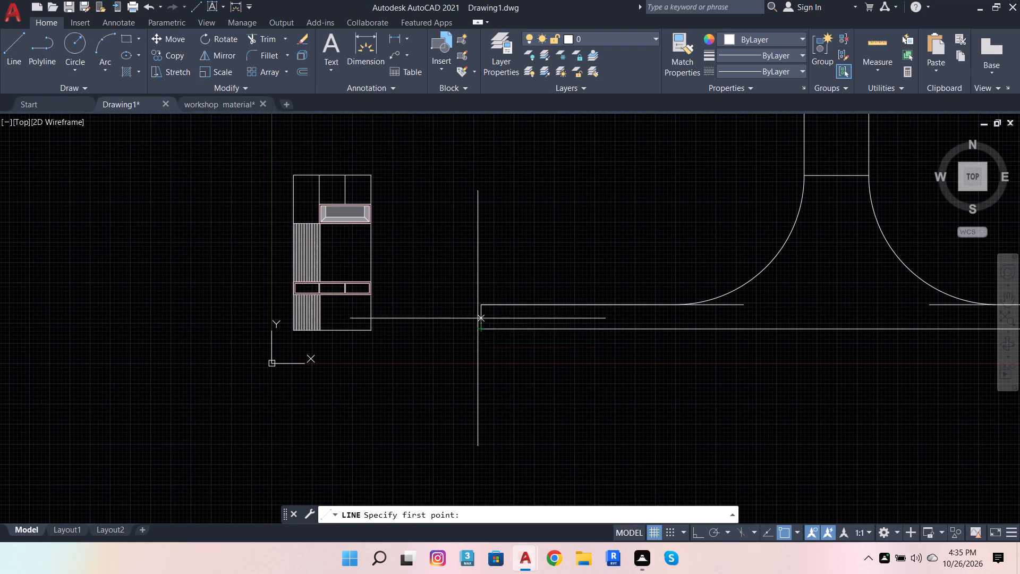
click(476, 317)
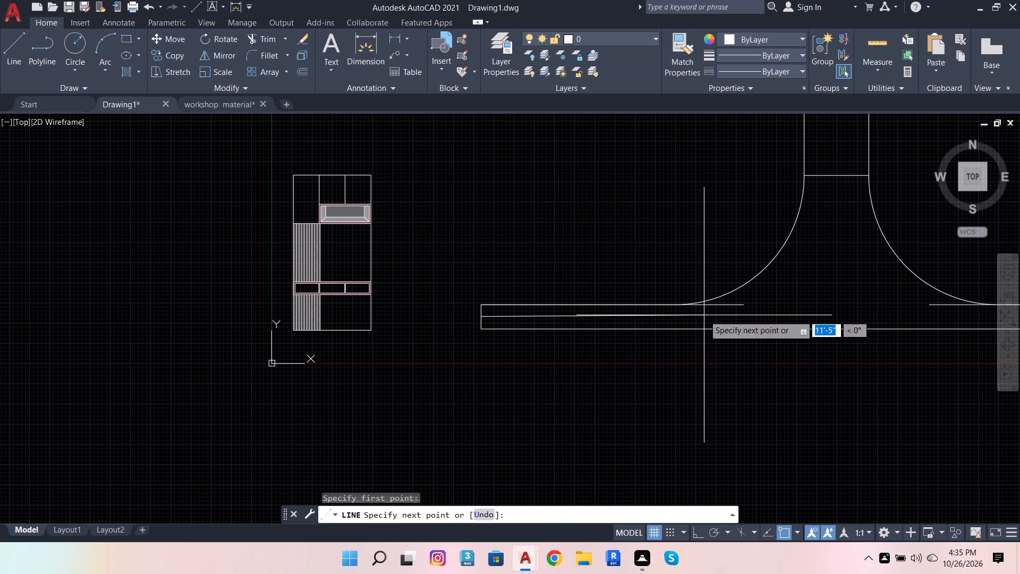
click(699, 531)
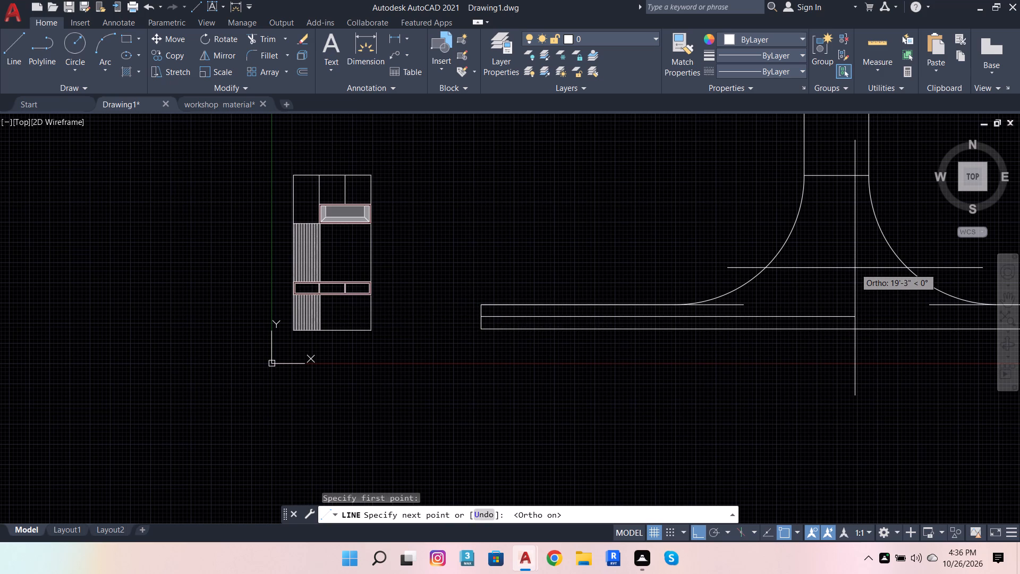
text(2;')
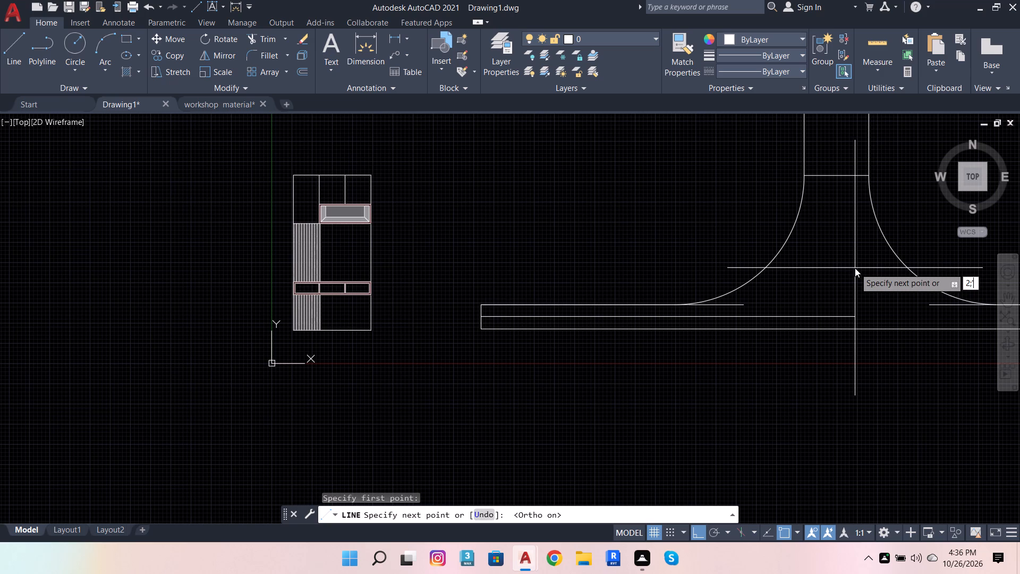
key(BackSpace)
key(BackSpace)
key(apostrophe)
key(Return)
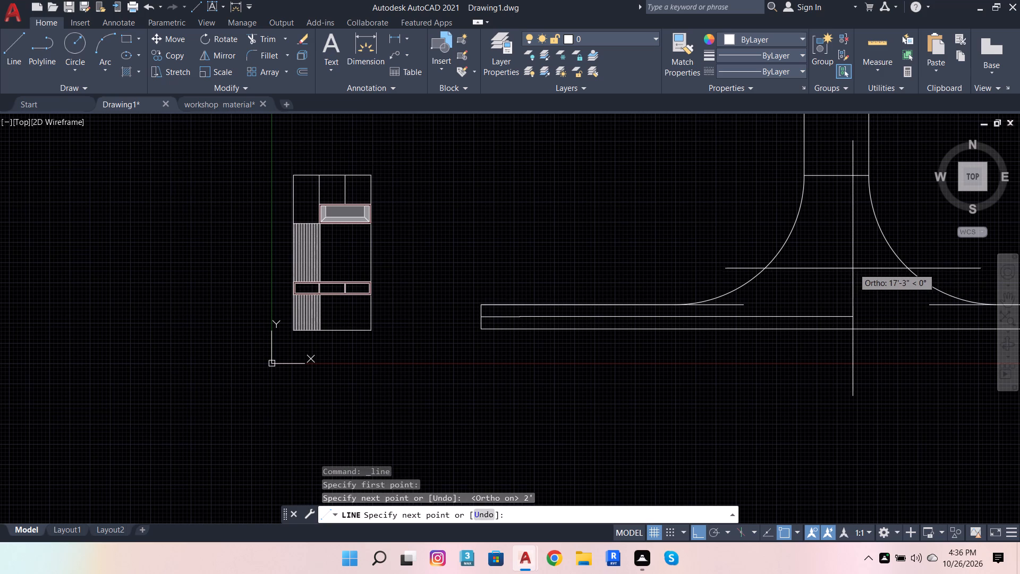
key(Escape)
Scale the chair about the short left edge of its base so the base width closely matches the 2' reference line.
click(650, 311)
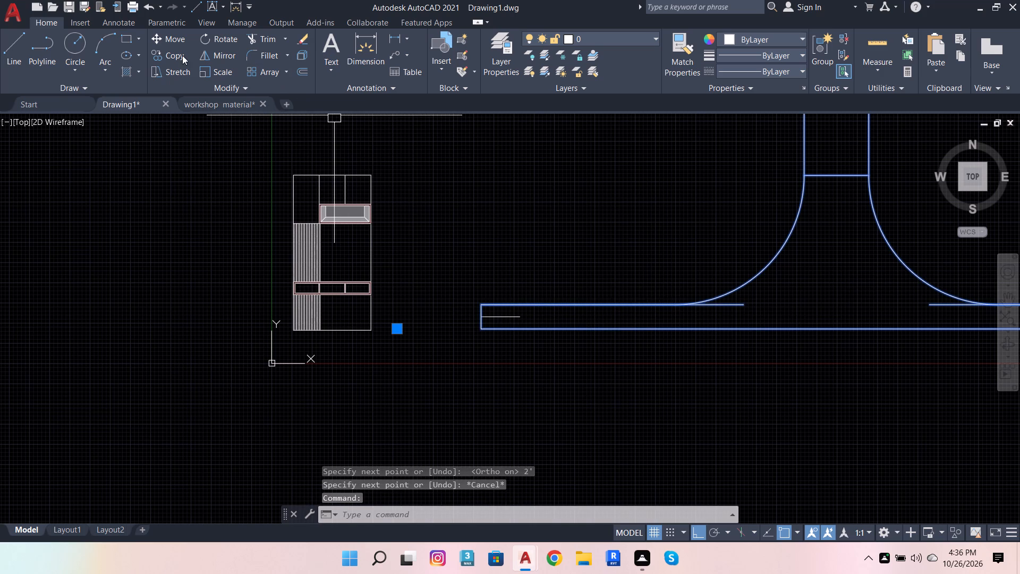
click(211, 67)
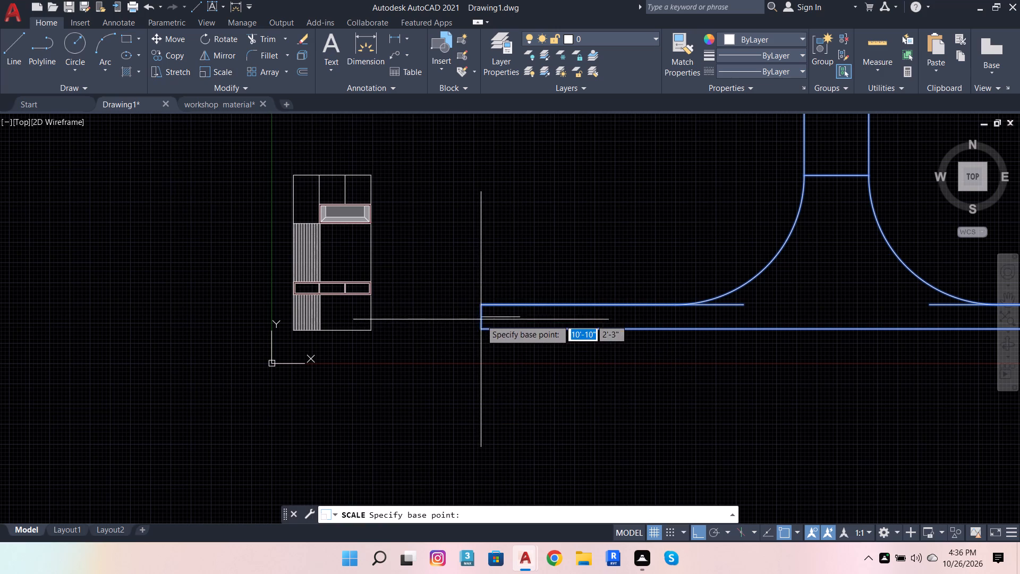
click(483, 316)
scroll(503, 328, up, 3)
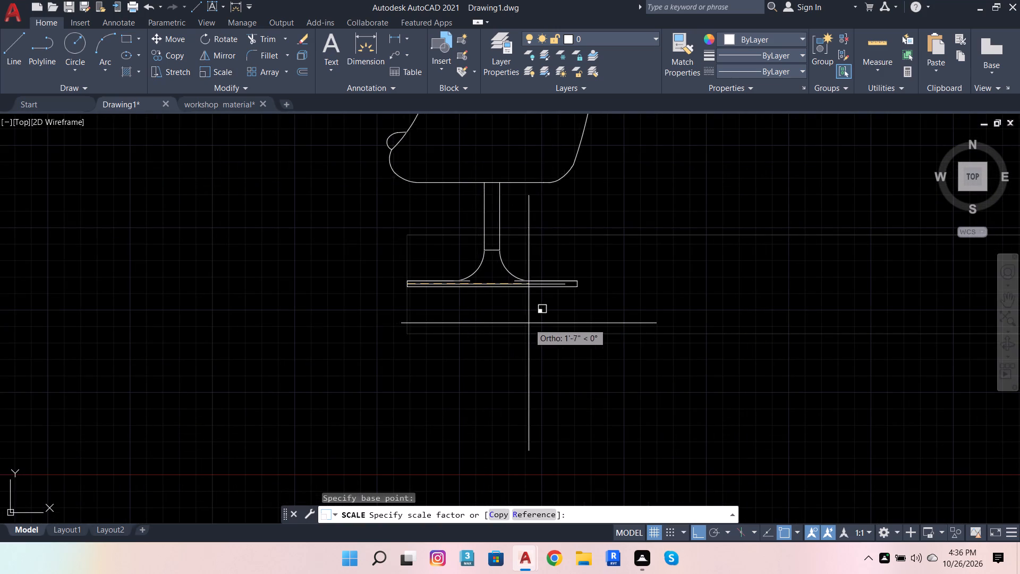
scroll(518, 323, up, 2)
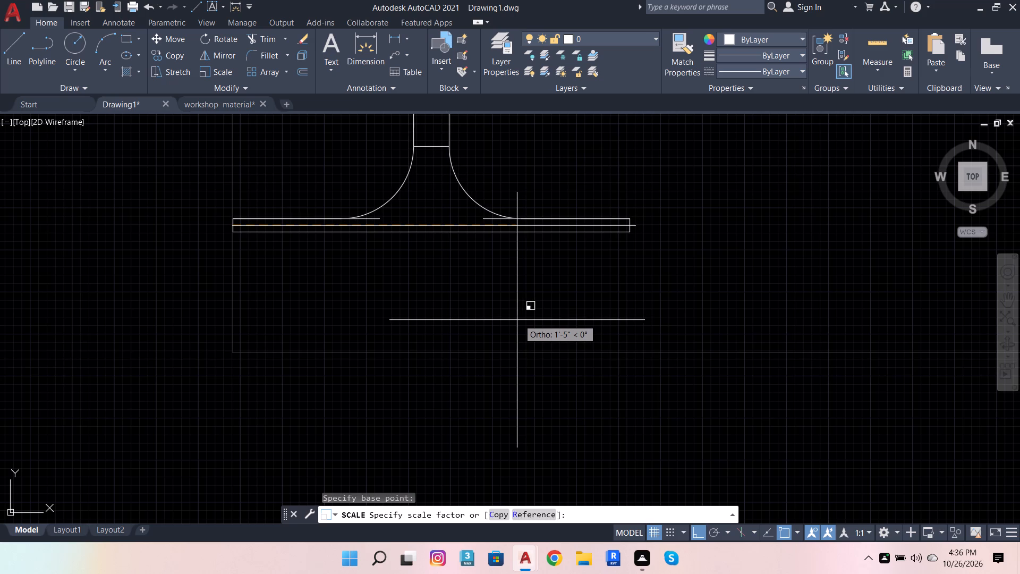
click(521, 320)
scroll(561, 246, up, 1)
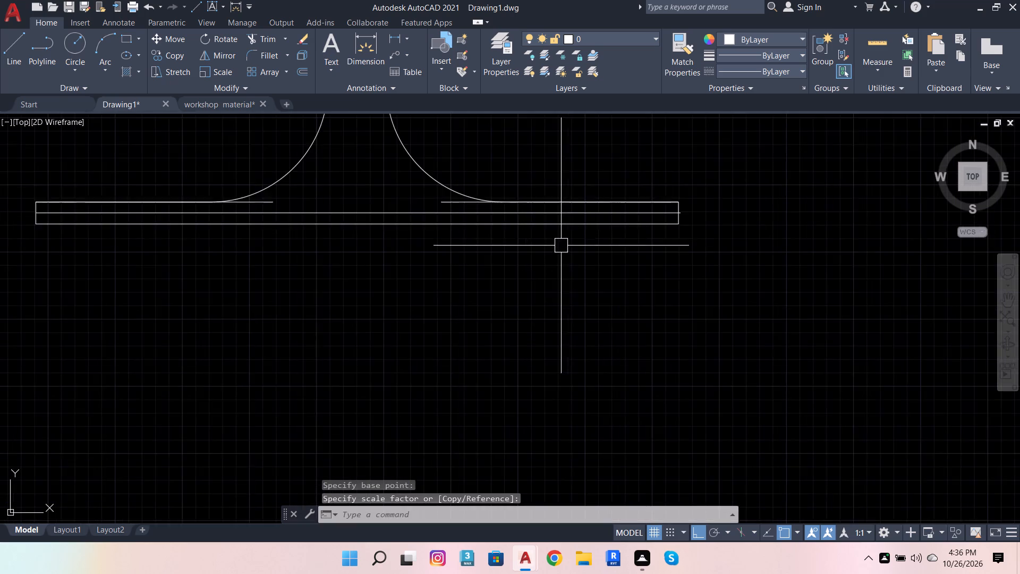
Erase the 2' reference line running through the chair's base.
scroll(561, 246, up, 1)
click(588, 190)
scroll(728, 240, down, 3)
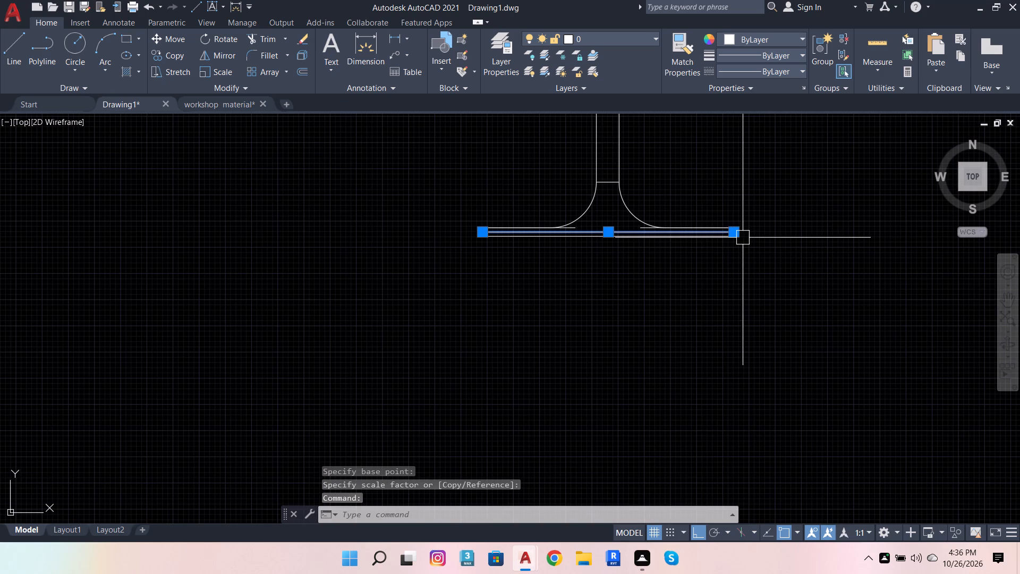
key(shift+Delete)
With Ortho off, move the chair by its base's lower-left corner onto the cabinet's bottom line, at the fluted panel's right edge.
scroll(727, 314, down, 5)
click(717, 313)
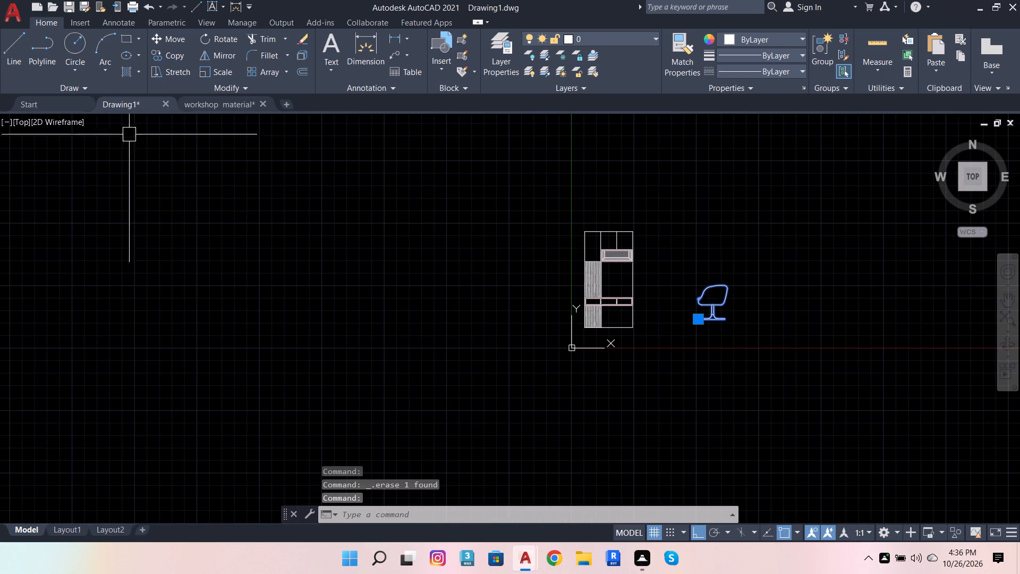
click(176, 38)
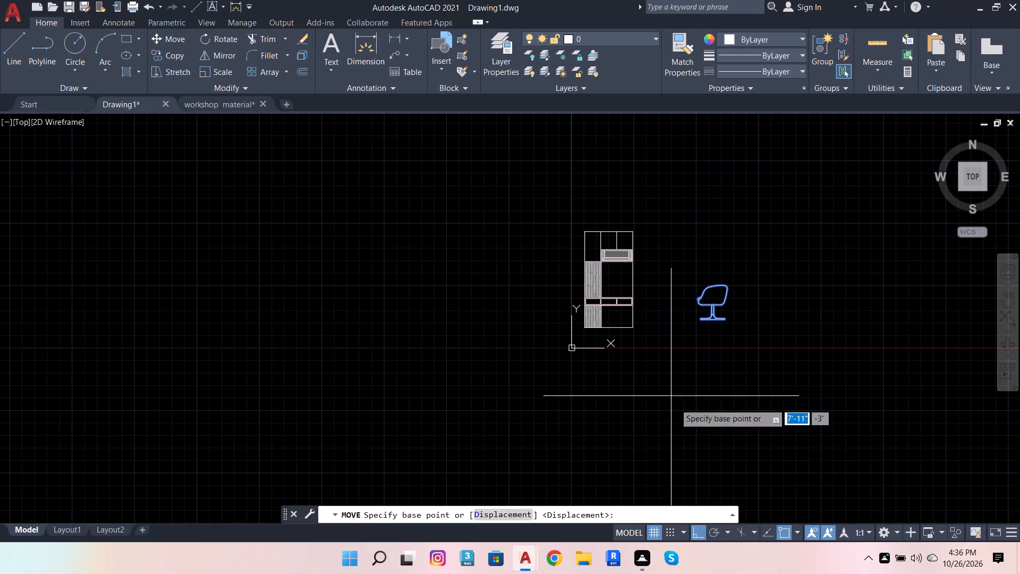
click(694, 535)
scroll(709, 320, up, 2)
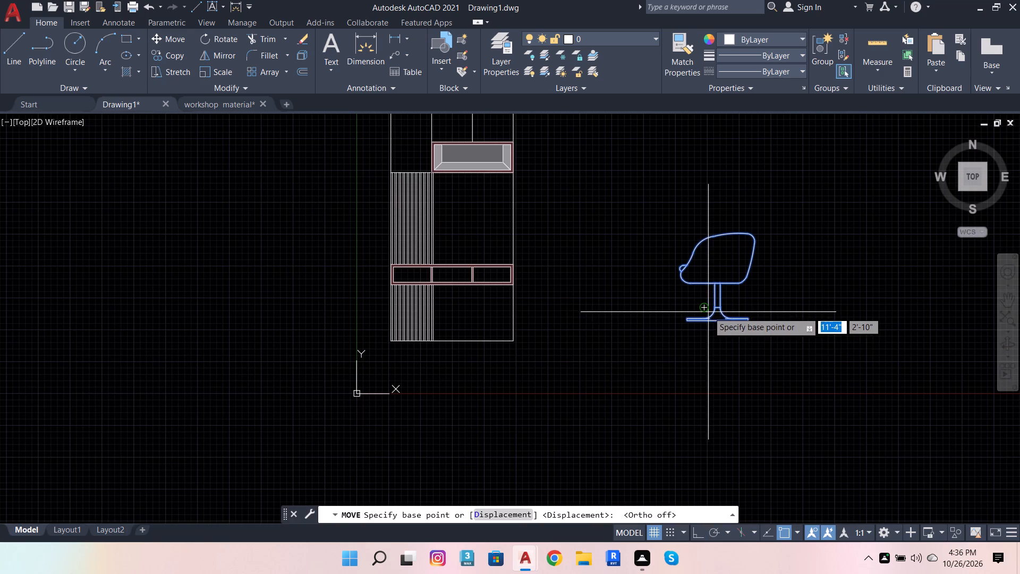
click(692, 325)
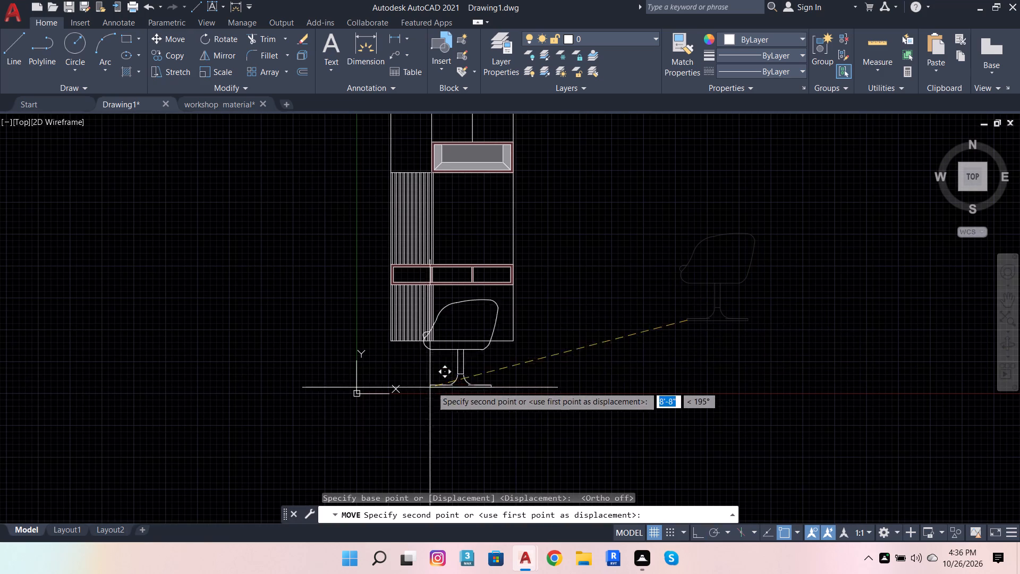
scroll(439, 363, up, 4)
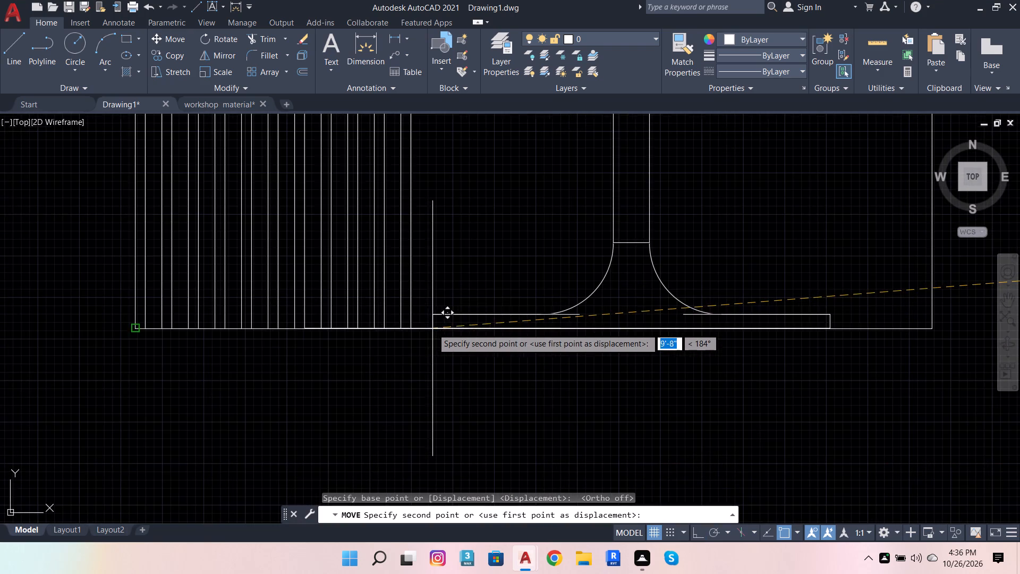
click(411, 327)
scroll(488, 473, down, 3)
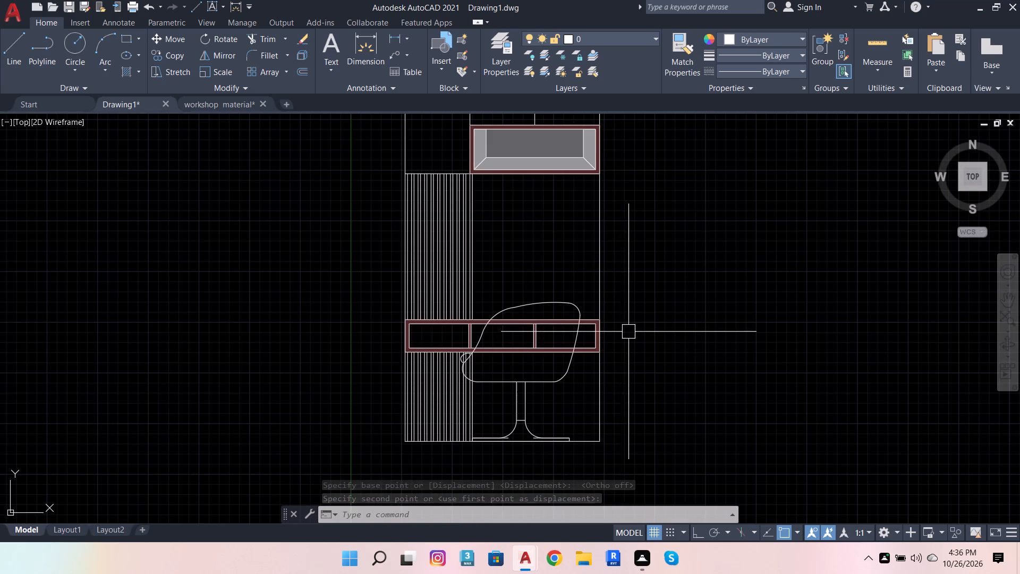
Look through the workshop material sheets beyond Chairs – Elevations, examining range hoods, Kitchen Sinks and the Kitchen Appliances Collection.
click(244, 108)
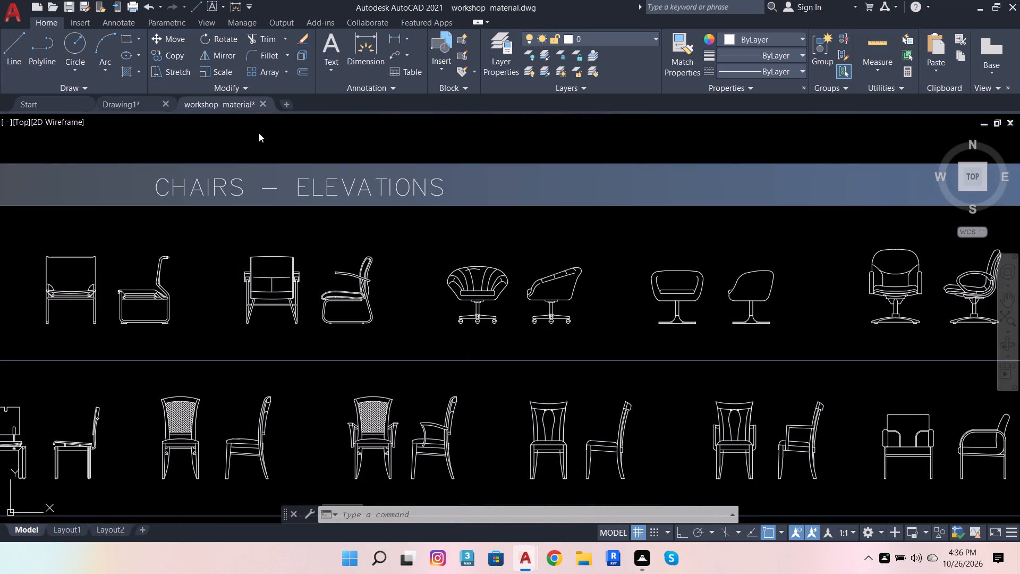
scroll(664, 368, down, 1)
scroll(664, 294, down, 2)
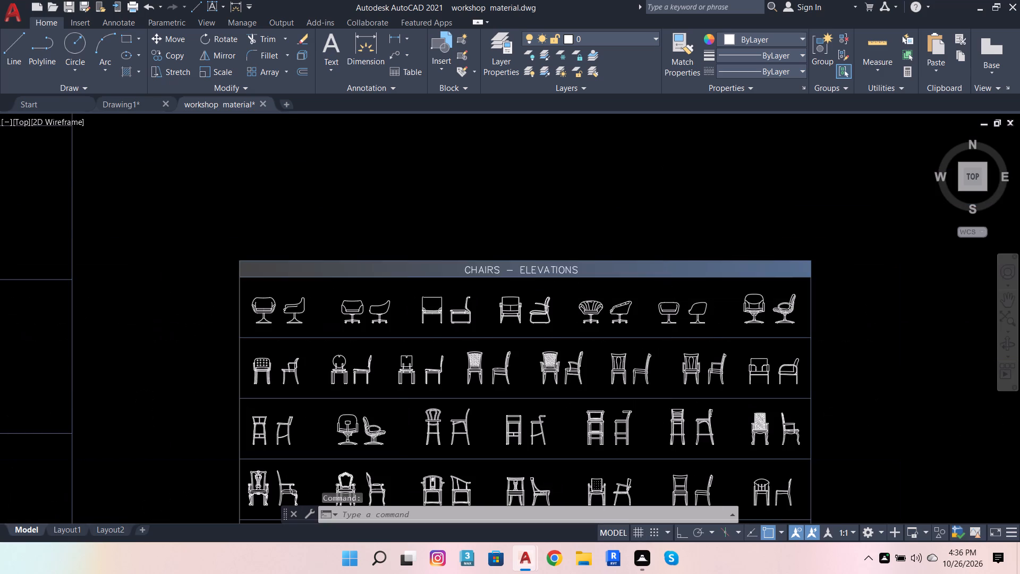
scroll(667, 309, down, 2)
scroll(573, 333, down, 2)
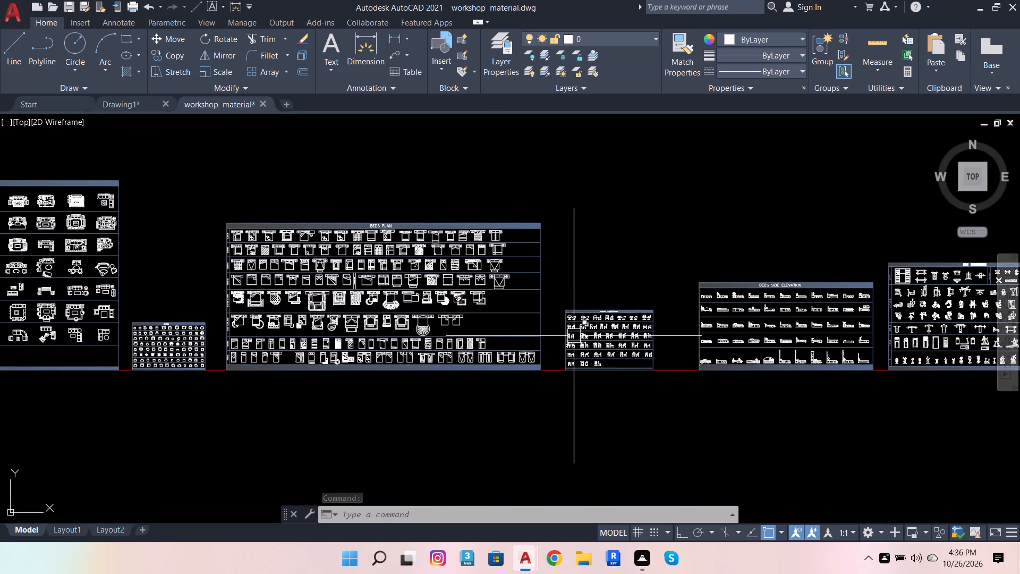
scroll(574, 336, down, 1)
scroll(787, 309, up, 3)
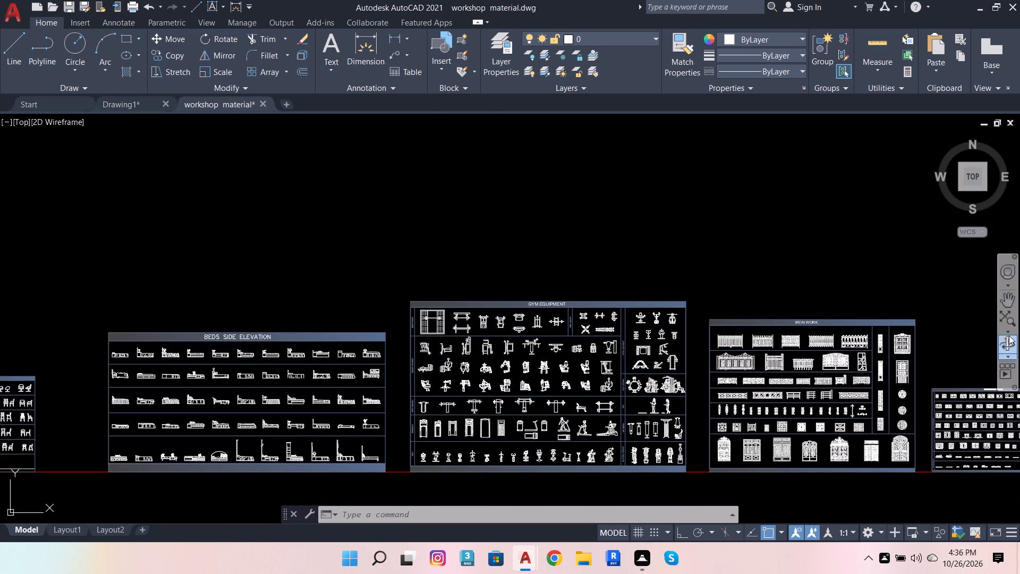
click(1010, 295)
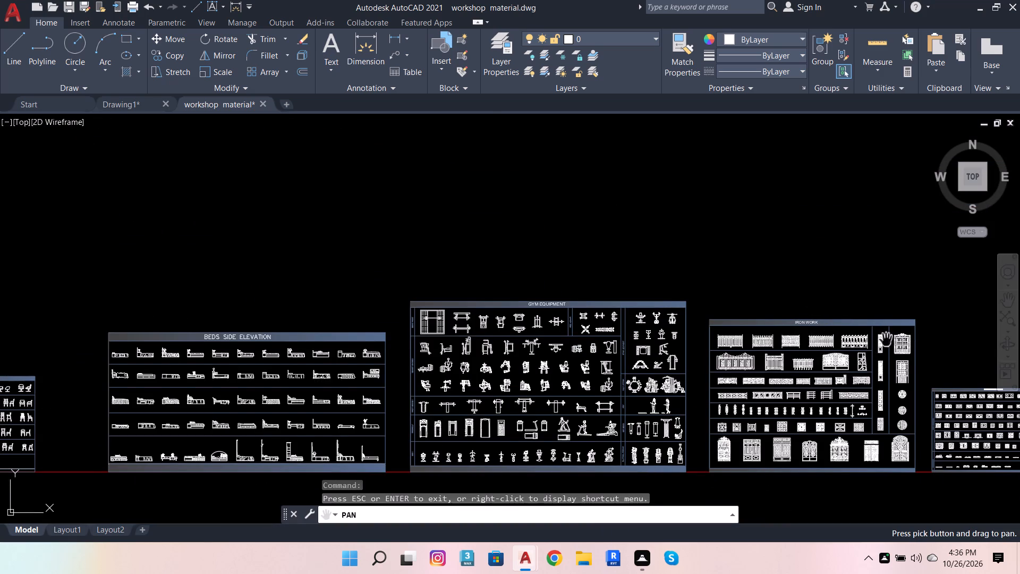
drag(887, 340, 421, 223)
scroll(626, 324, up, 4)
scroll(534, 331, down, 2)
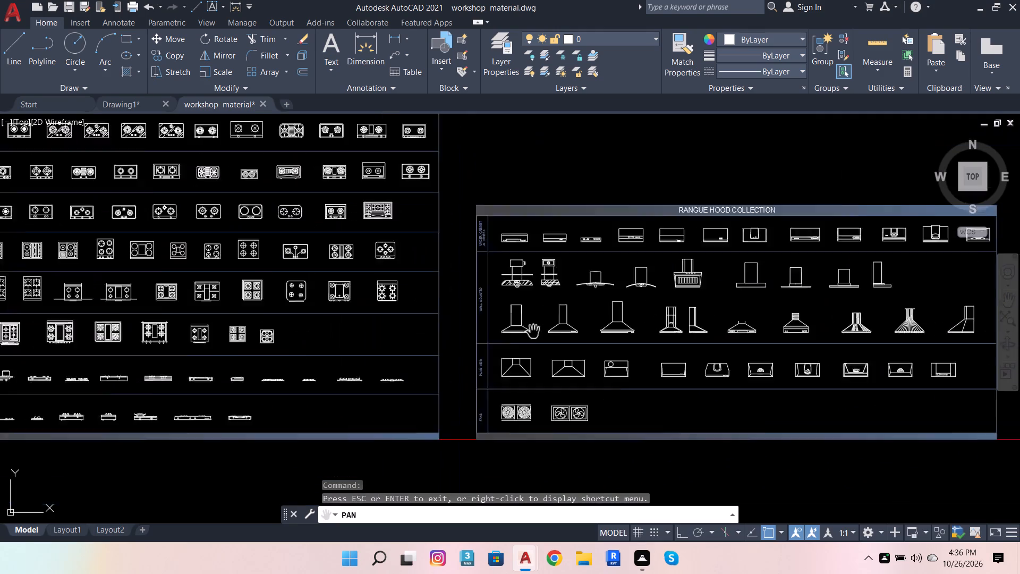
scroll(533, 333, down, 2)
scroll(790, 314, up, 3)
drag(601, 306, 444, 290)
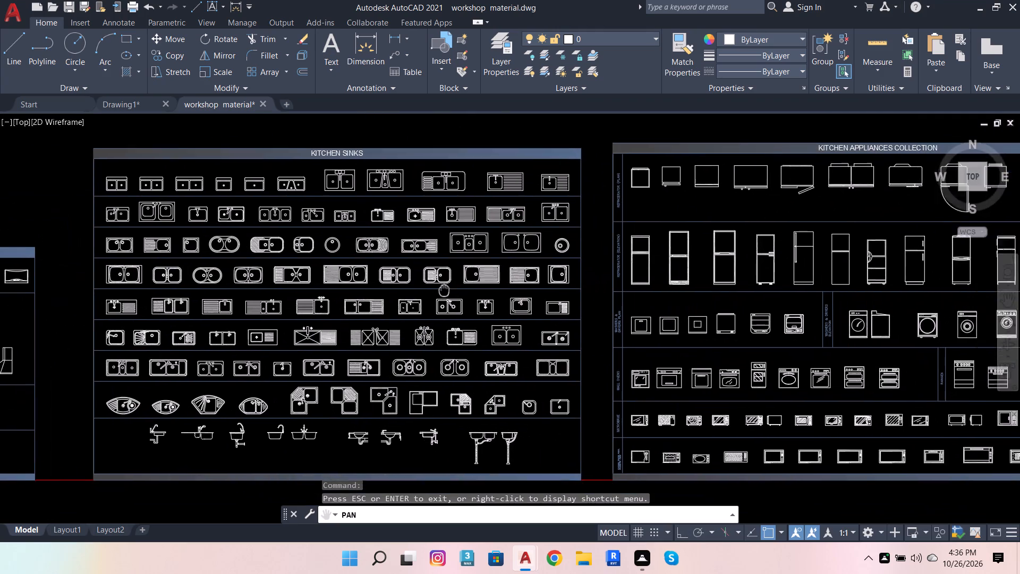
drag(444, 290, 332, 306)
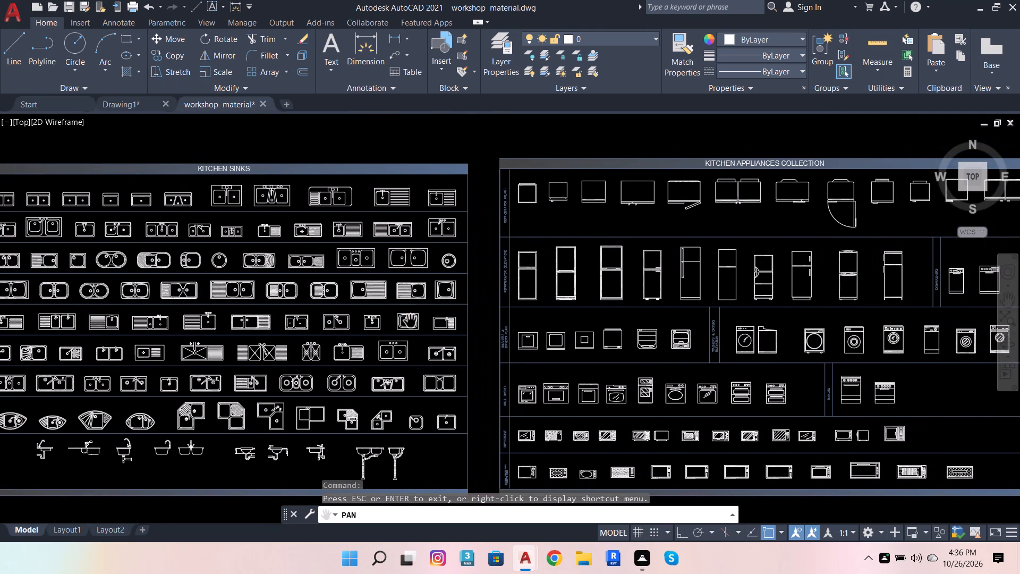
scroll(593, 374, down, 2)
scroll(737, 419, up, 3)
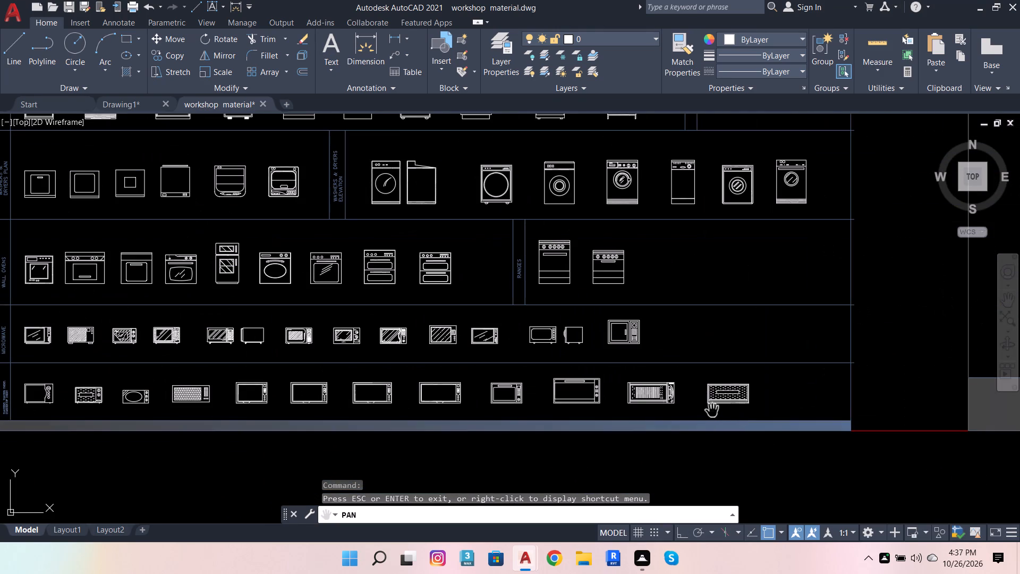
drag(745, 374, 411, 425)
Examine the Office Equipment sheet in the workshop material drawing, including its desks, tables and office chairs.
scroll(472, 397, down, 6)
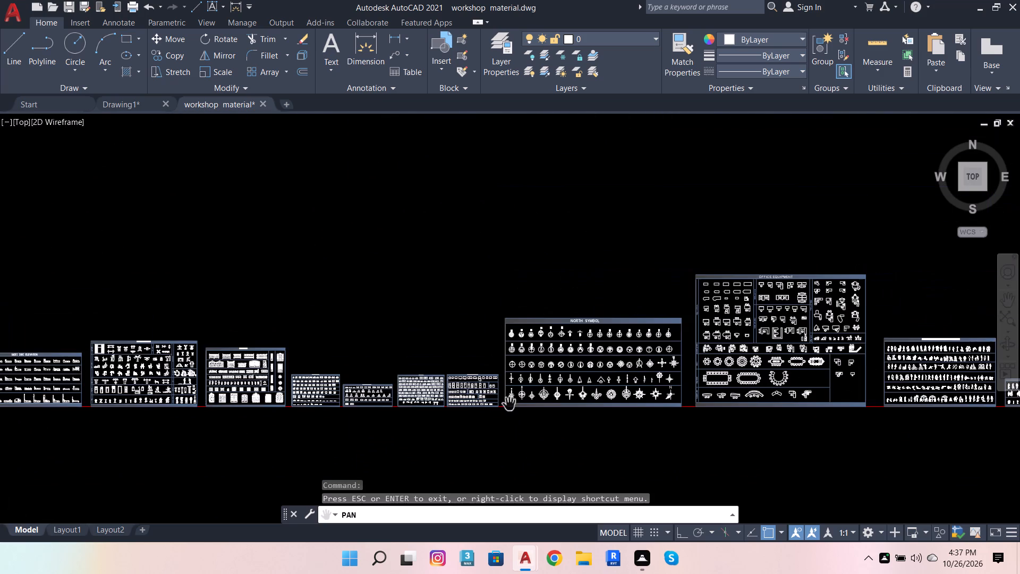
scroll(881, 344, up, 4)
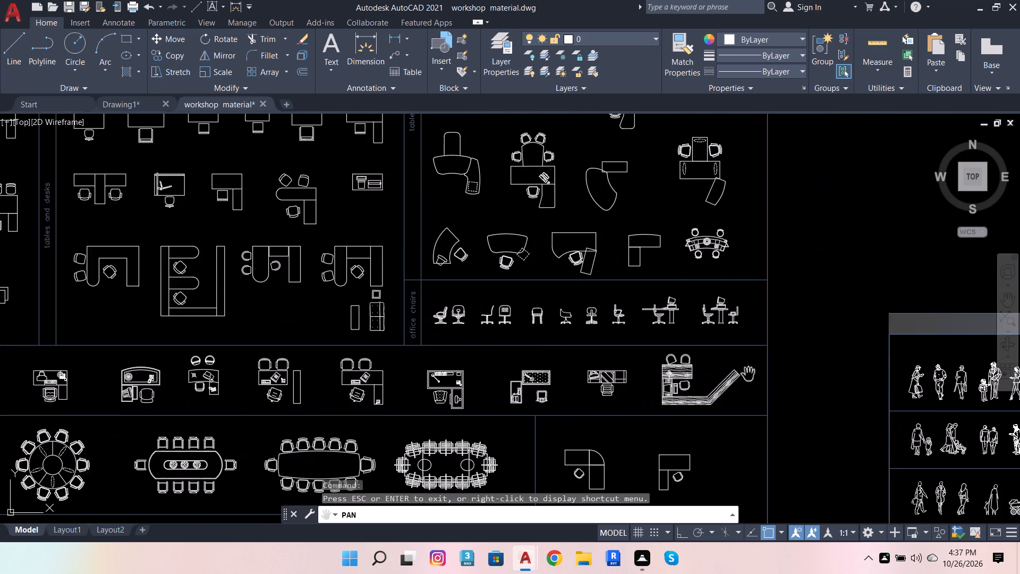
scroll(733, 376, down, 2)
scroll(603, 233, up, 2)
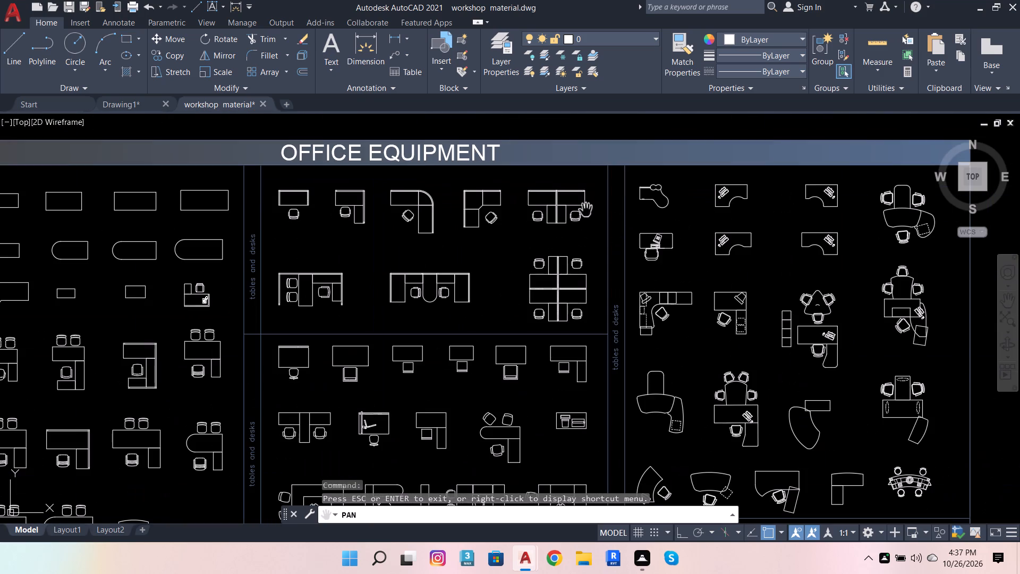
scroll(481, 321, down, 2)
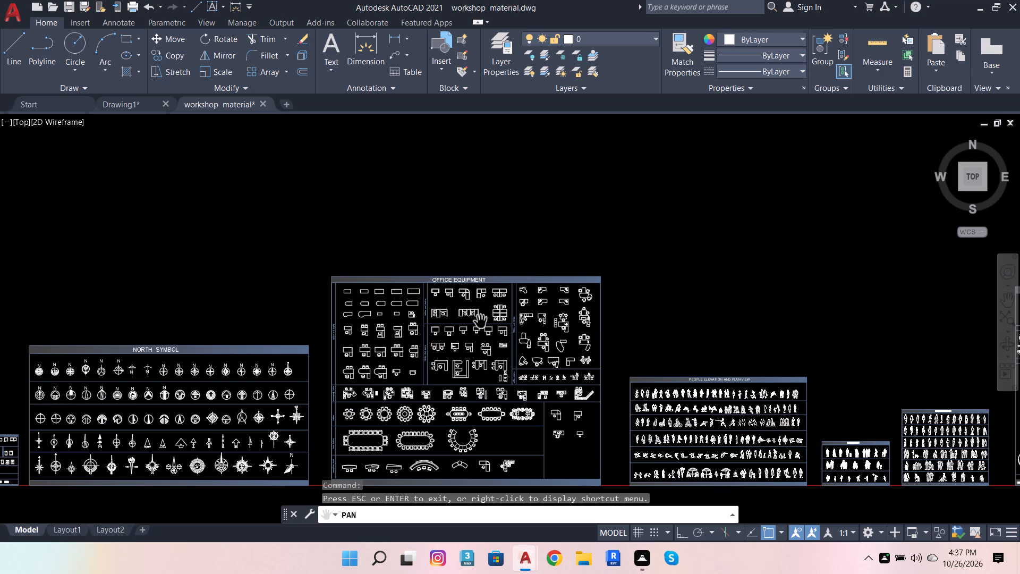
scroll(481, 321, down, 1)
scroll(581, 299, down, 2)
scroll(755, 339, up, 2)
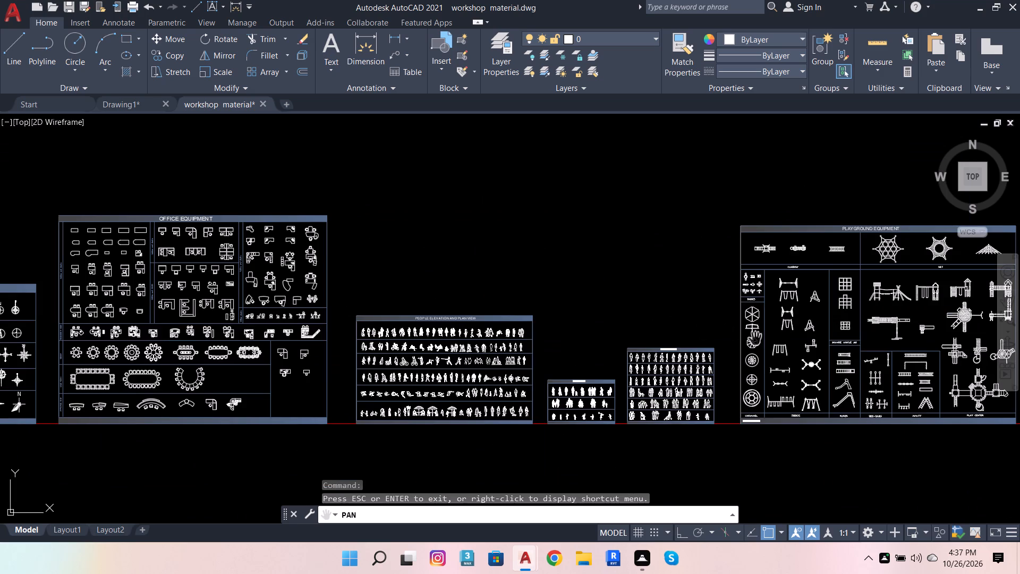
Look over the sheets beyond the people blocks, from Playground Equipment through Conifers Elevation to the tree and plant sheets.
scroll(317, 364, down, 3)
scroll(625, 362, up, 2)
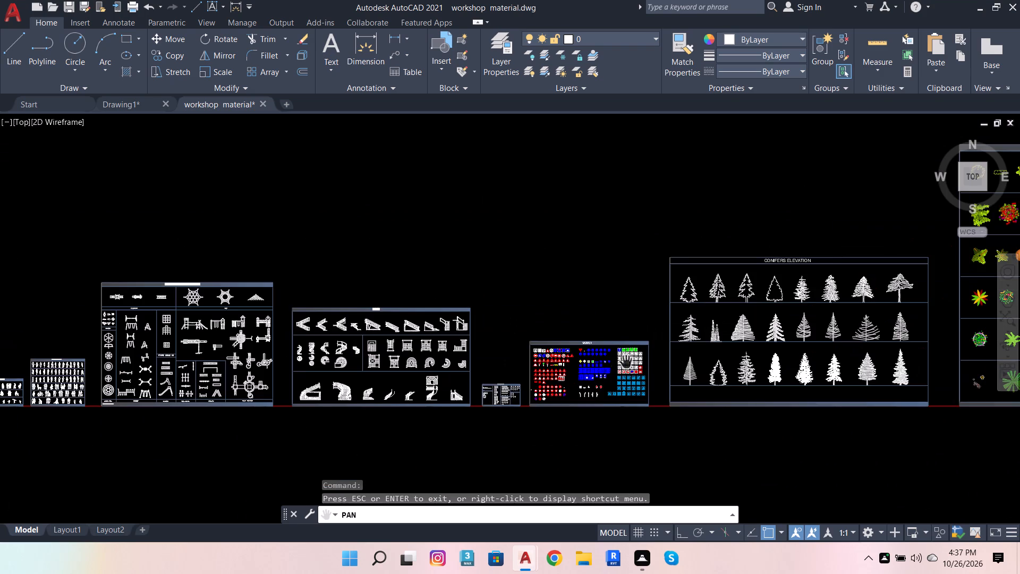
scroll(469, 358, down, 3)
scroll(817, 359, up, 2)
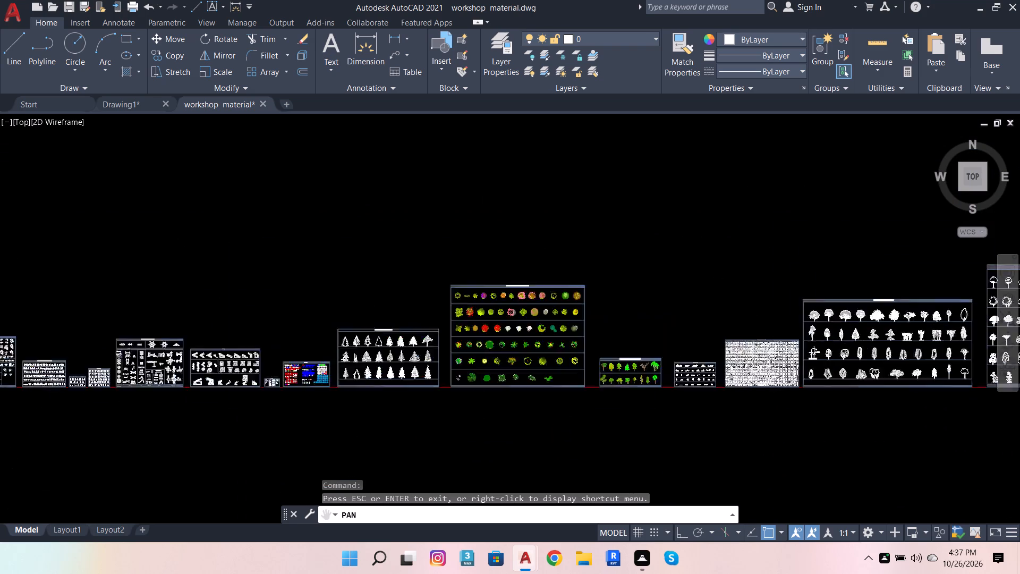
scroll(821, 355, up, 3)
scroll(487, 380, down, 5)
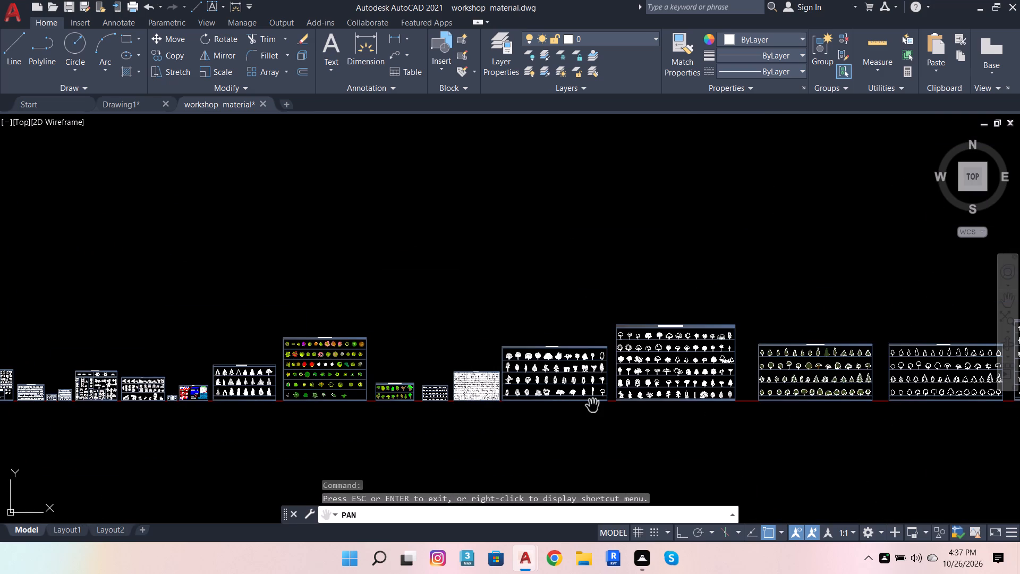
scroll(582, 377, down, 4)
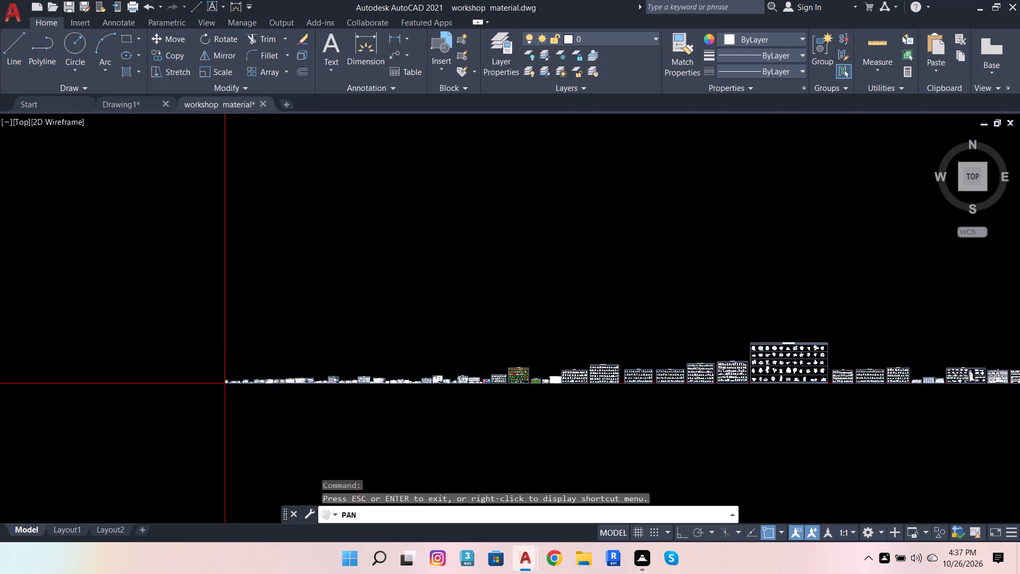
scroll(745, 401, up, 3)
scroll(762, 359, up, 4)
scroll(608, 400, down, 4)
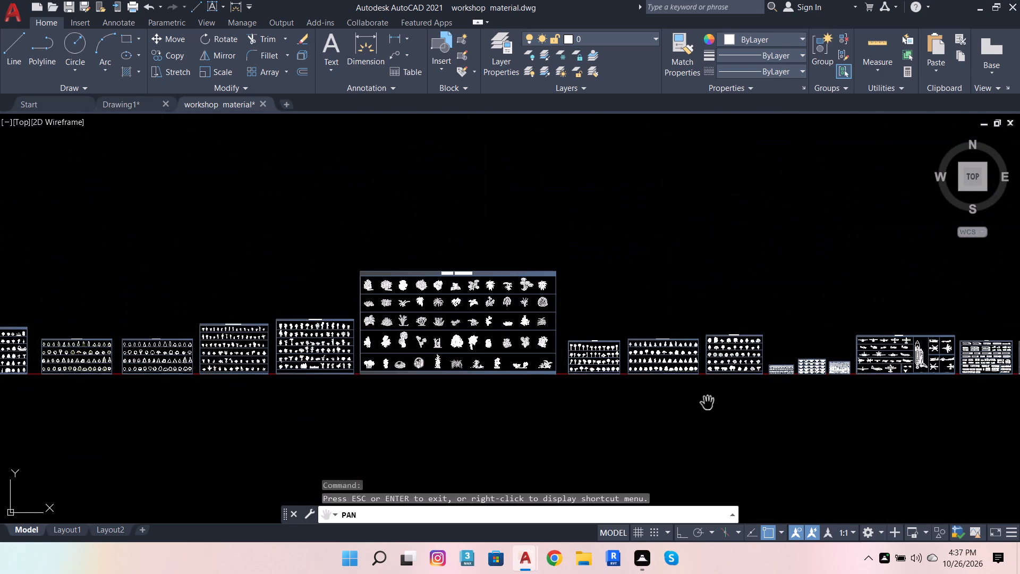
scroll(868, 340, up, 4)
scroll(589, 405, down, 2)
scroll(698, 369, down, 5)
scroll(412, 373, up, 8)
Look back over the library sheets from the trees and plants through People Elevation and Plan View and Office Equipment to North Symbol.
scroll(542, 398, down, 5)
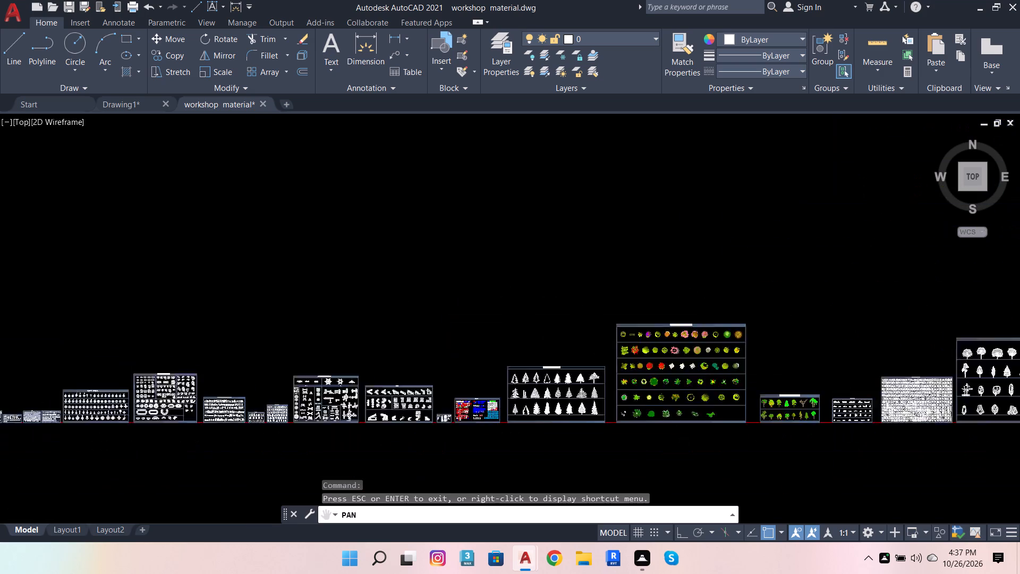
scroll(462, 418, up, 4)
scroll(450, 373, up, 5)
scroll(569, 400, down, 5)
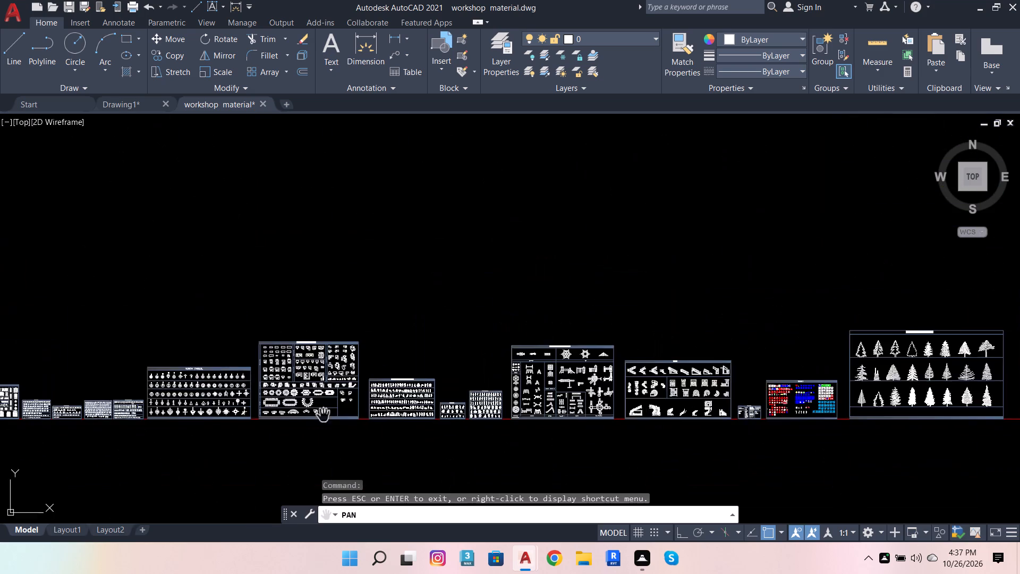
scroll(304, 416, up, 3)
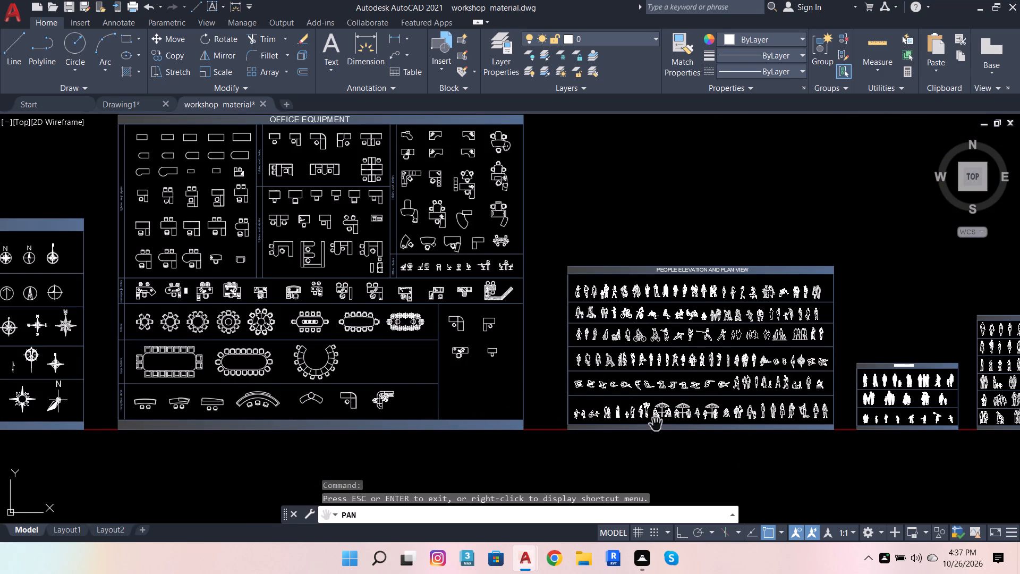
scroll(660, 414, down, 2)
scroll(189, 407, up, 3)
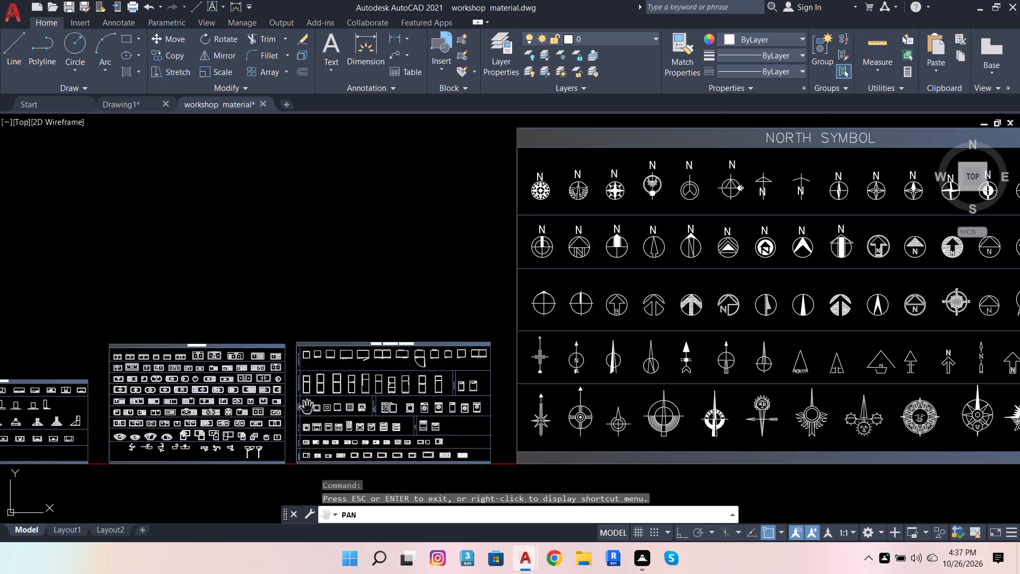
scroll(369, 409, up, 4)
scroll(612, 399, down, 6)
Examine the Rangues Collection, range hood and Iron Work sheets in the workshop material drawing.
scroll(361, 420, up, 4)
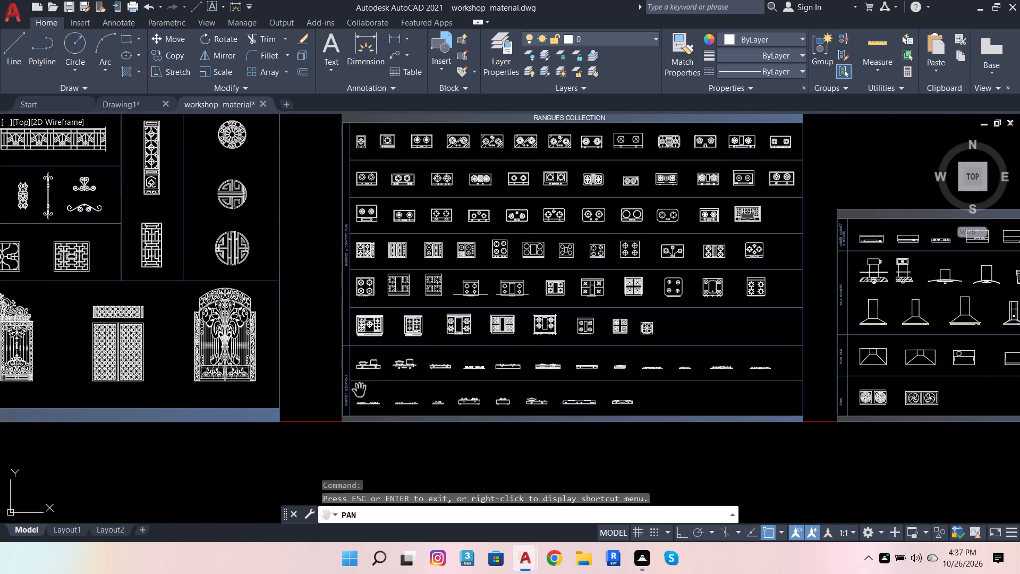
scroll(625, 335, down, 2)
scroll(592, 302, up, 3)
scroll(584, 298, down, 3)
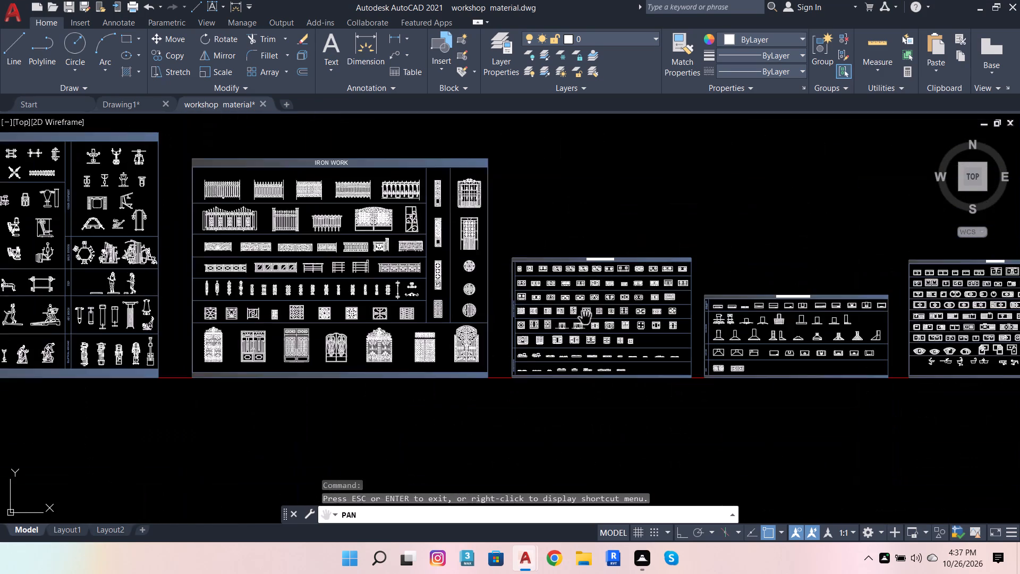
scroll(547, 332, down, 3)
scroll(375, 302, up, 3)
scroll(522, 349, down, 3)
scroll(342, 348, up, 3)
scroll(426, 390, down, 5)
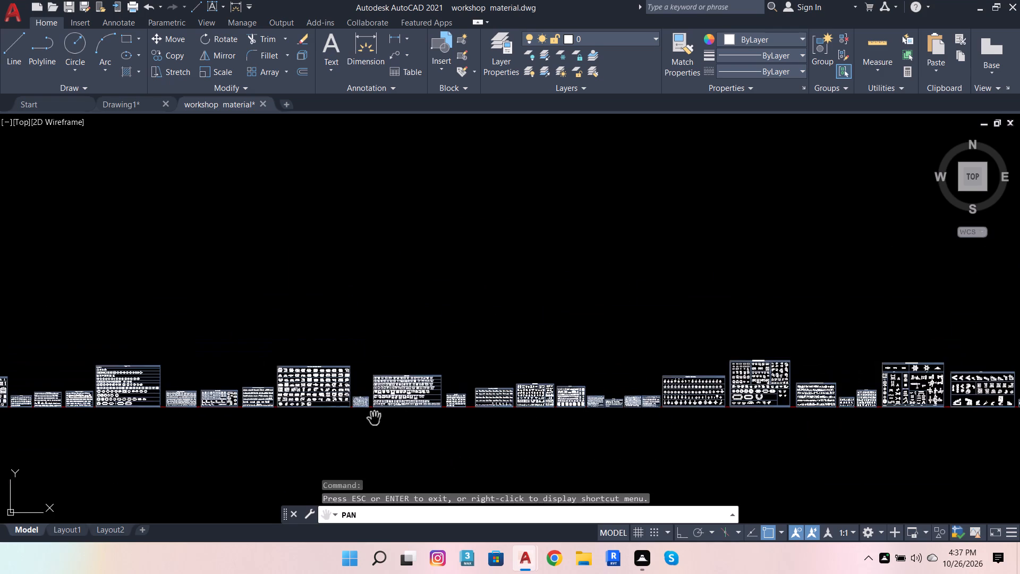
Examine the Chairs, Sofas and Armchairs Designs, and Sofas and Armchairs Elevation Designs sheets in the workshop material drawing.
scroll(331, 410, up, 4)
scroll(601, 341, up, 3)
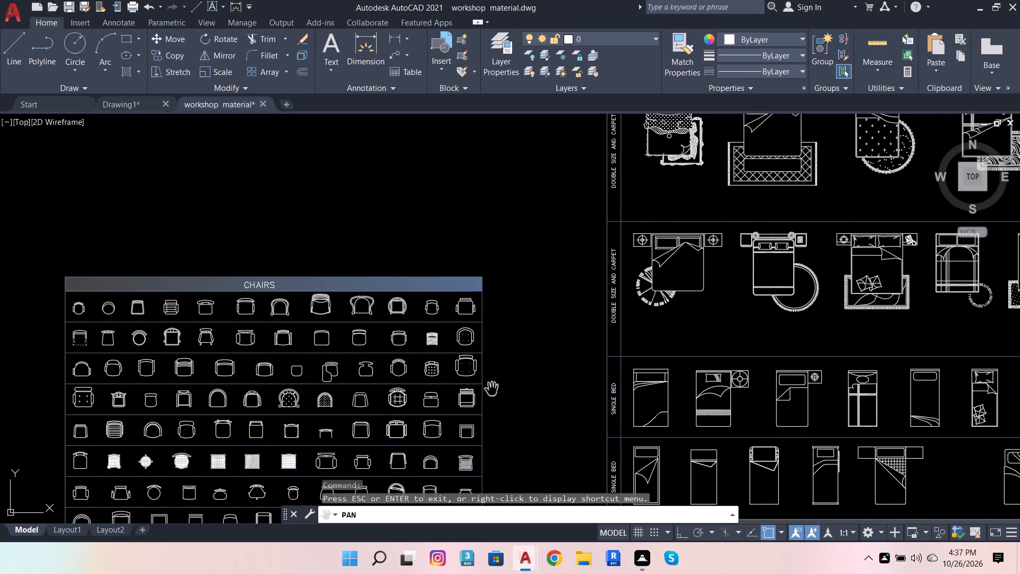
scroll(492, 390, down, 4)
scroll(146, 314, up, 2)
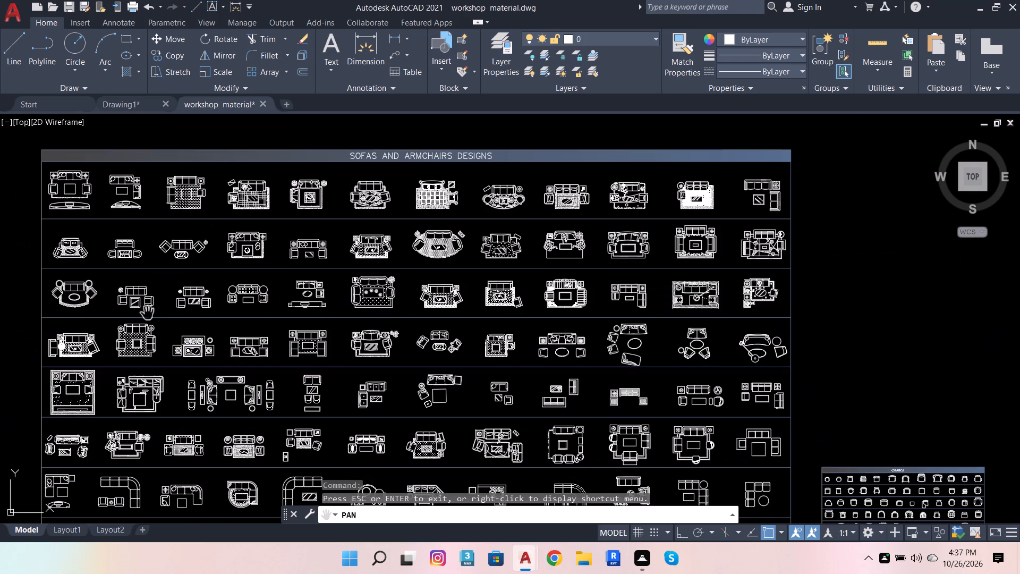
scroll(433, 271, down, 1)
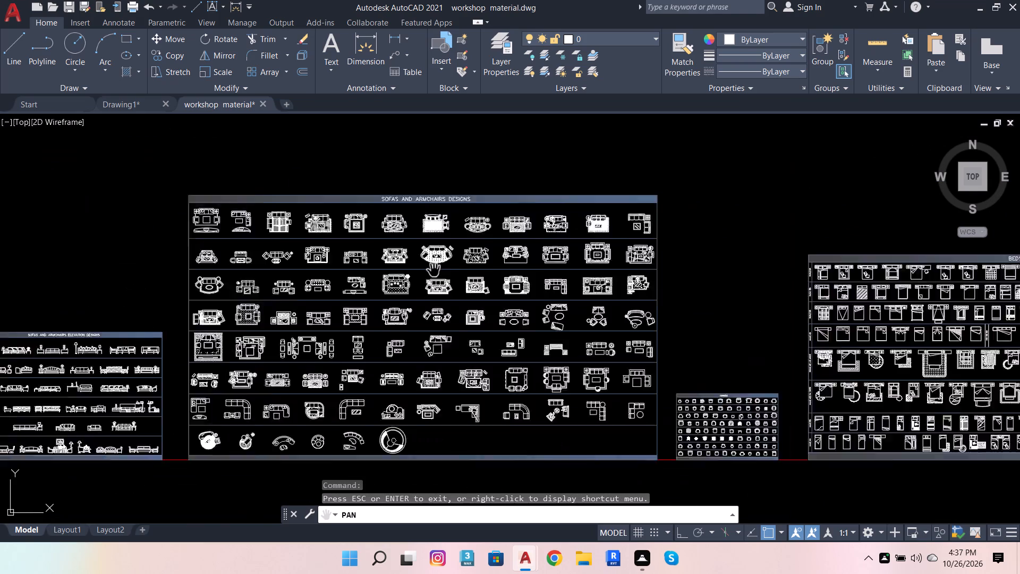
scroll(434, 271, down, 1)
scroll(45, 386, up, 3)
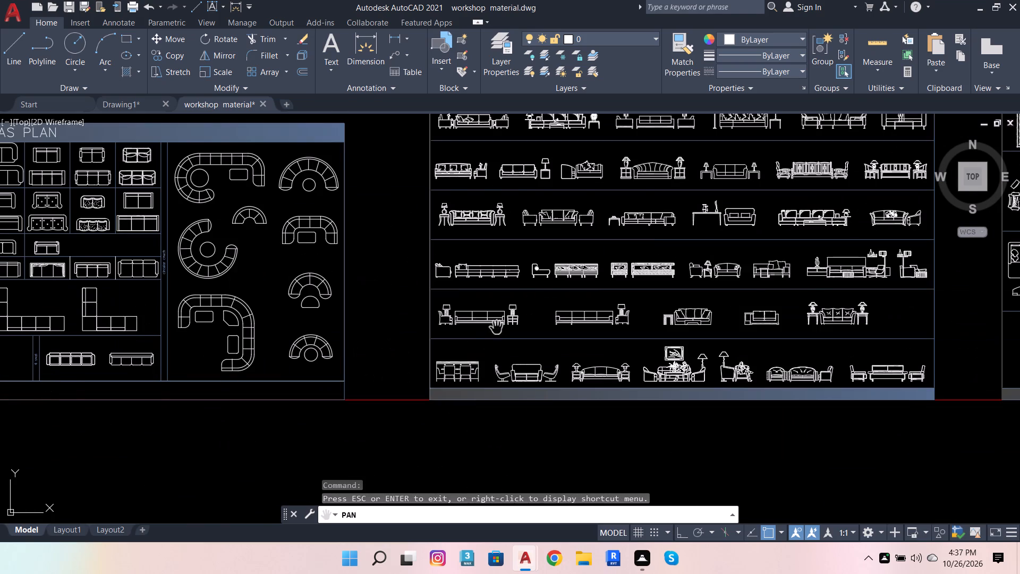
scroll(497, 333, up, 3)
scroll(438, 410, down, 3)
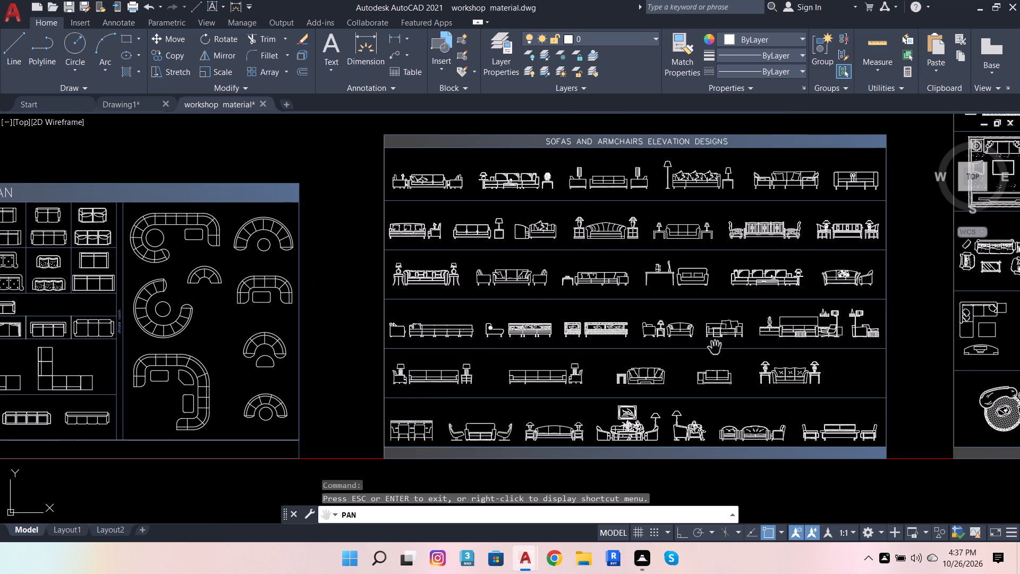
scroll(730, 344, down, 2)
scroll(667, 325, down, 2)
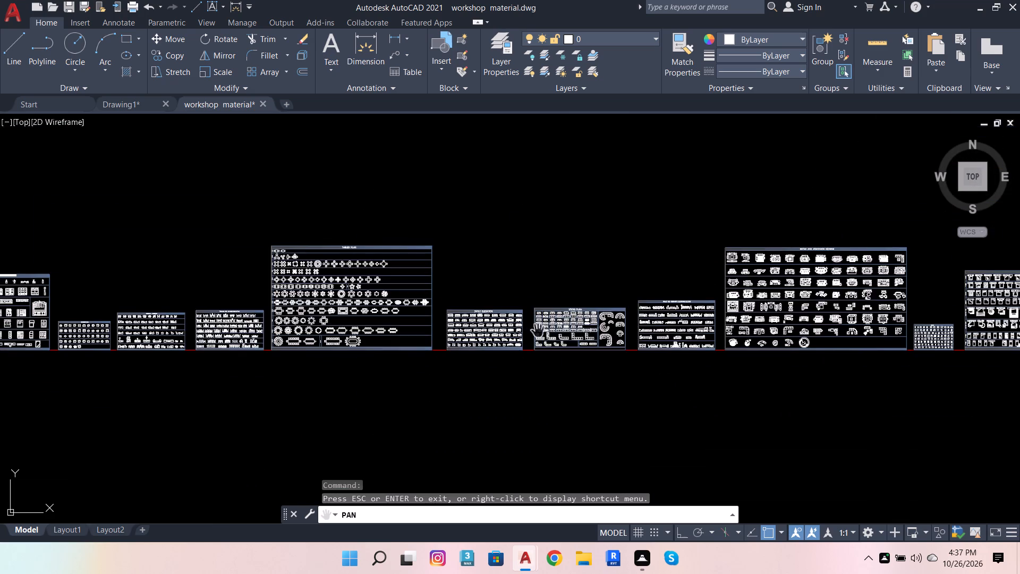
Examine the dining table plans, the Tables and Chairs Elevation sheet and the Auxiliary Furniture sheet.
scroll(489, 319, up, 5)
scroll(489, 325, down, 5)
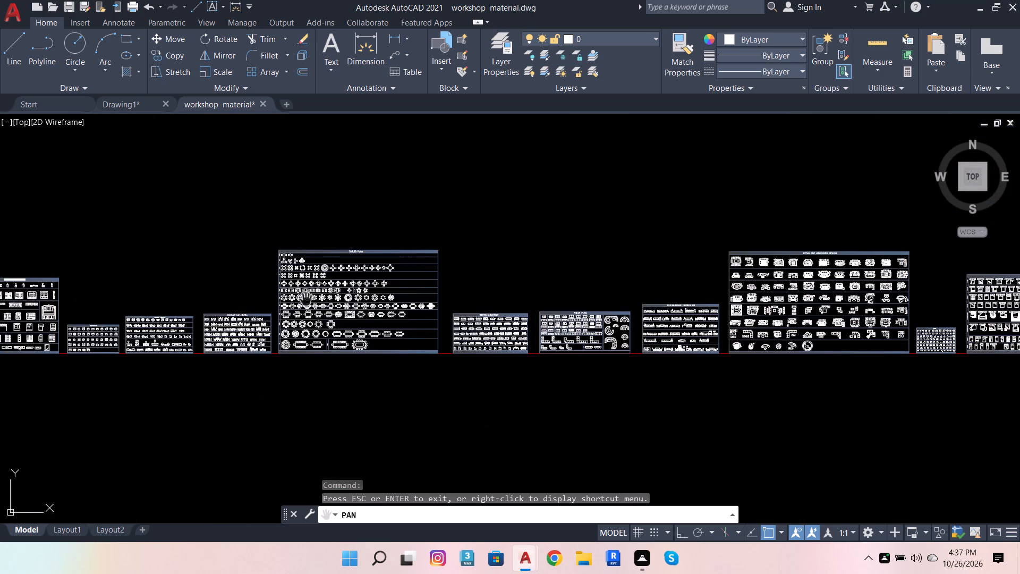
scroll(274, 282, up, 5)
scroll(350, 275, down, 2)
scroll(273, 410, up, 1)
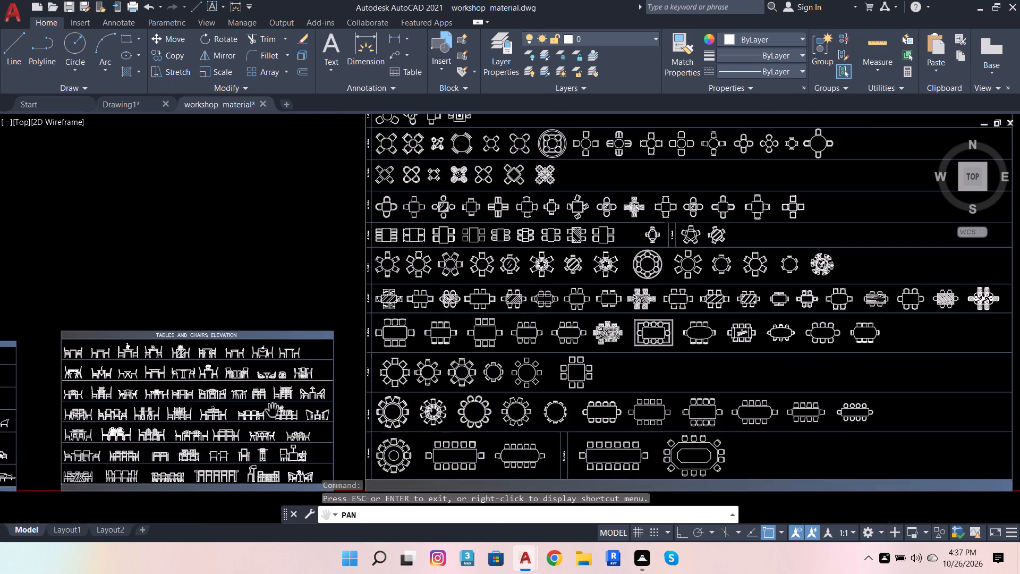
scroll(273, 410, up, 1)
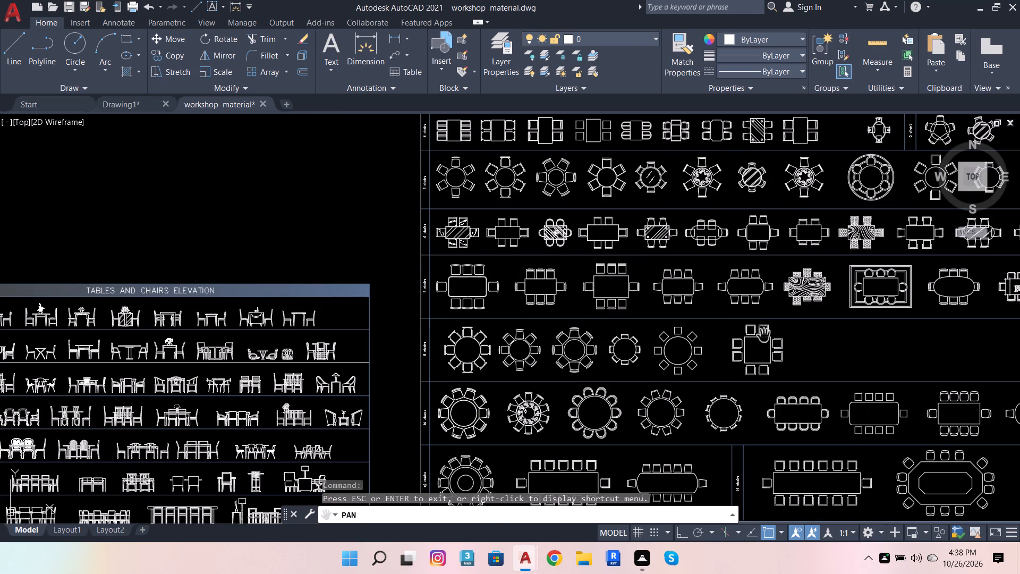
scroll(783, 324, down, 4)
scroll(432, 319, up, 3)
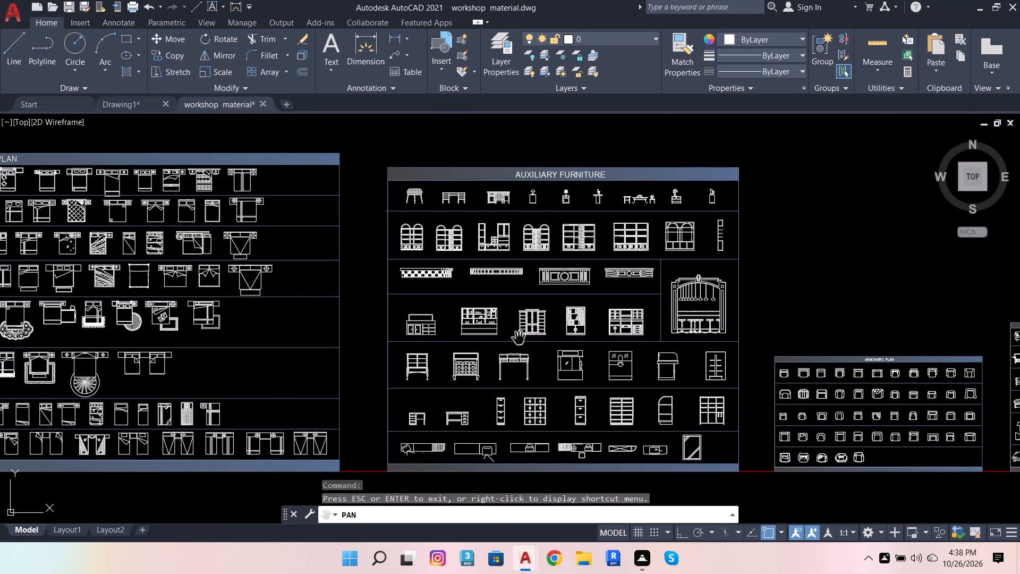
Look through the Beds Plan, Beds Frontal Elevation and door sheets, including Doors Plan and Double and Largue Doors Elevation.
drag(445, 334, 953, 290)
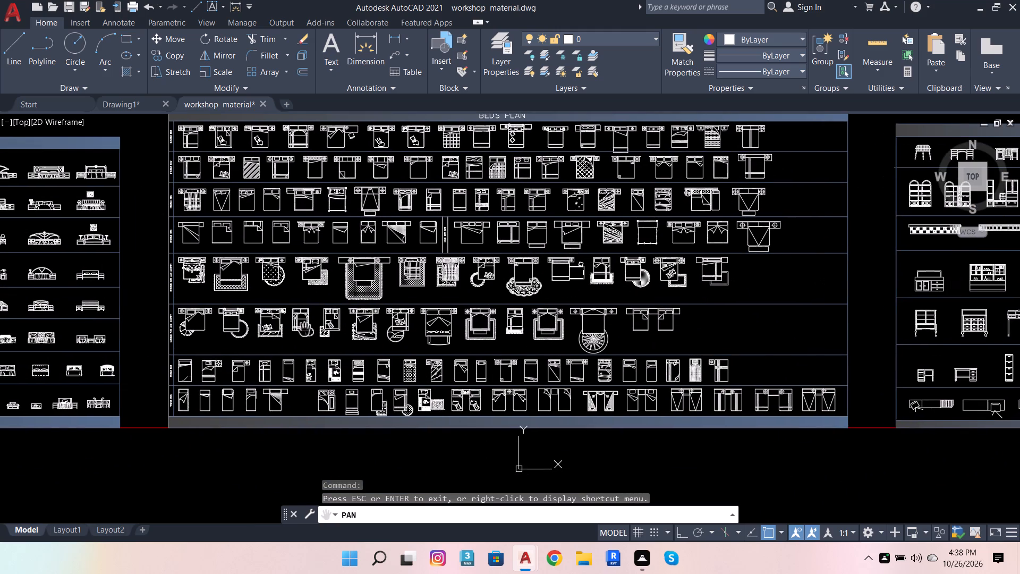
scroll(312, 336, down, 1)
drag(103, 312, 538, 366)
scroll(64, 454, up, 1)
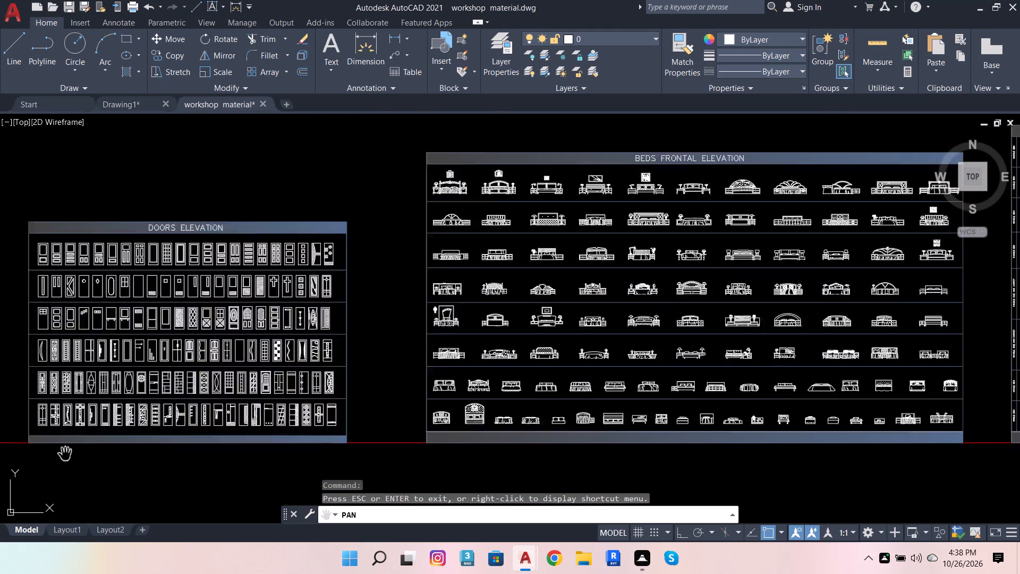
scroll(65, 454, up, 2)
scroll(275, 429, down, 2)
scroll(446, 372, down, 3)
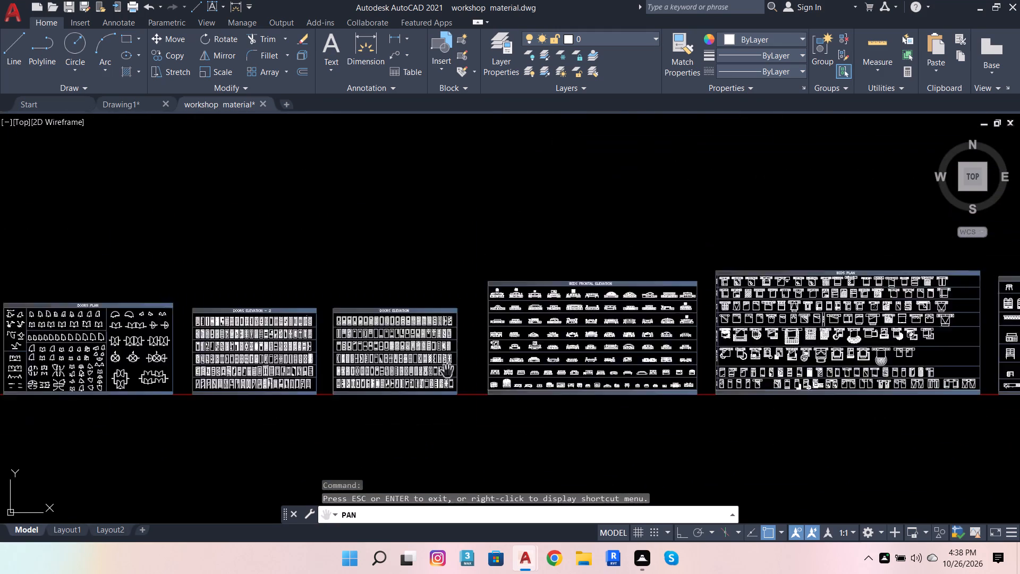
scroll(447, 372, down, 1)
scroll(260, 378, up, 3)
scroll(391, 378, up, 2)
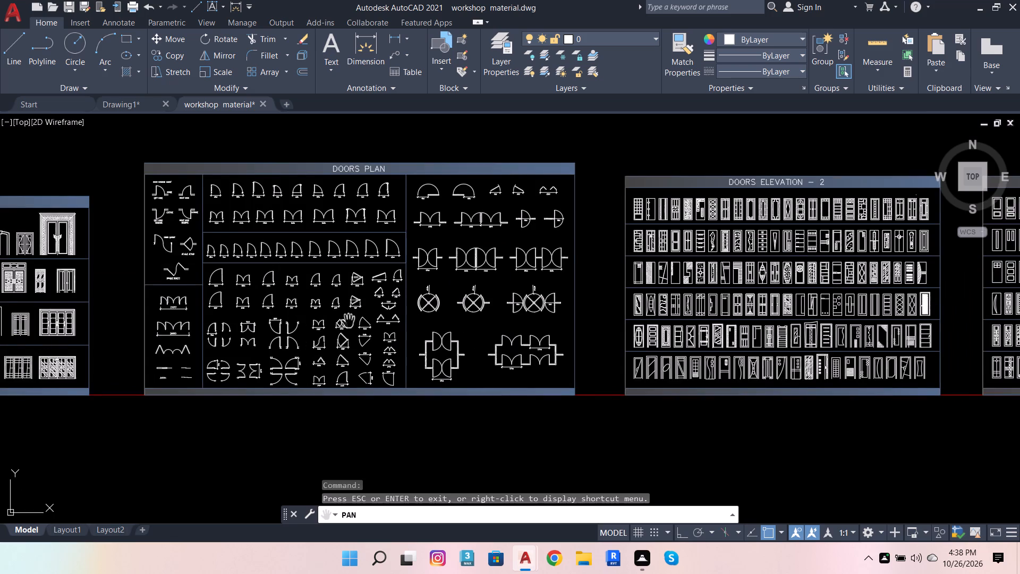
drag(344, 320, 679, 316)
drag(116, 302, 618, 331)
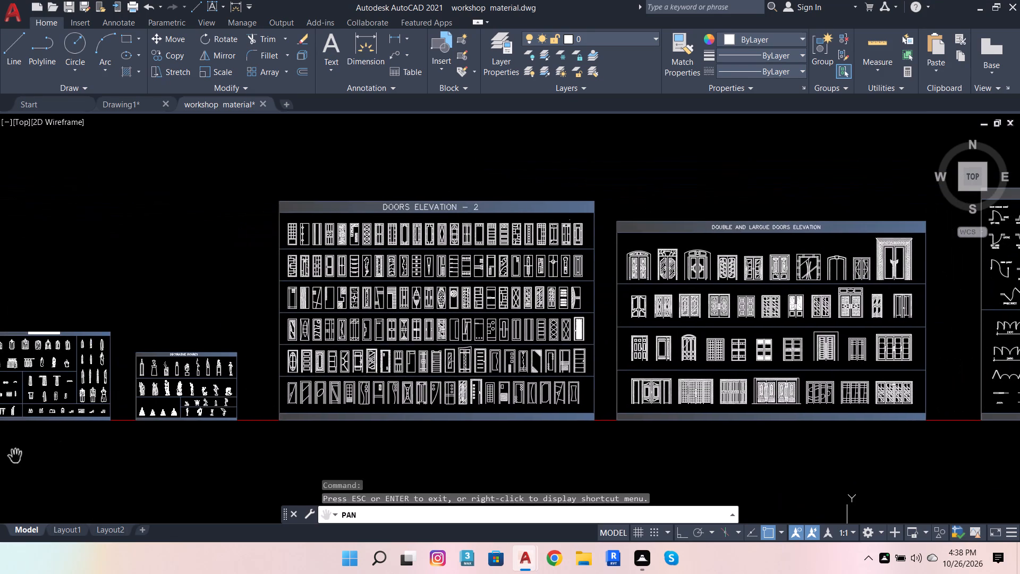
Examine the Cupboards, W.C., and Baths & Sanitaries Sections sheets, ending with the washbasin blocks.
drag(83, 409, 757, 359)
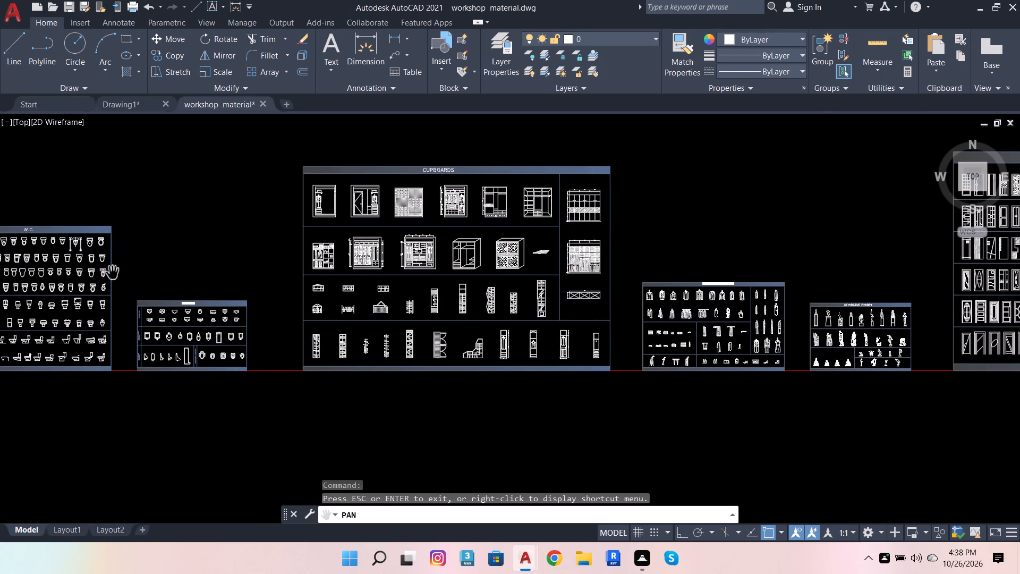
drag(116, 274, 585, 340)
drag(17, 389, 410, 393)
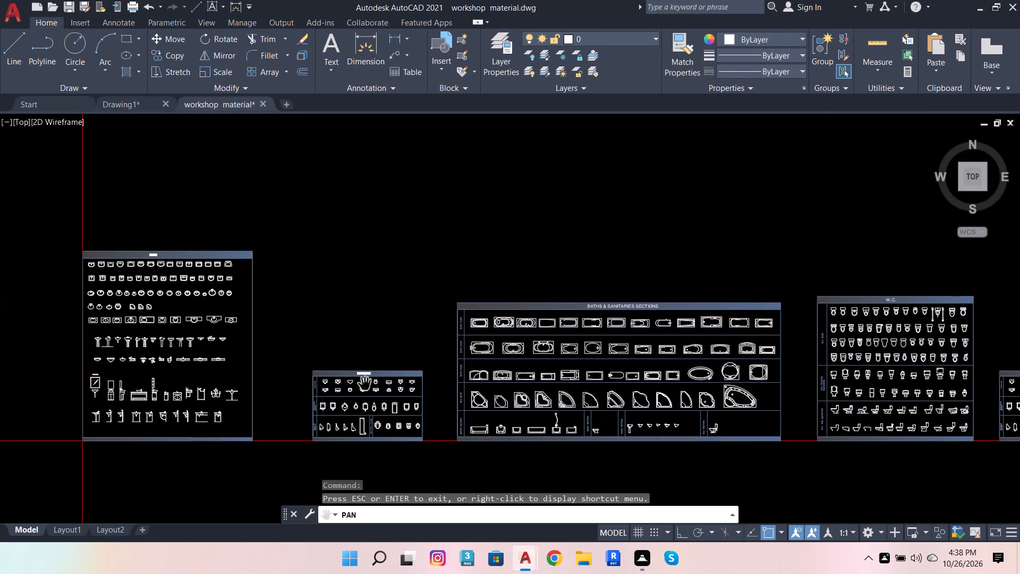
drag(55, 360, 90, 375)
scroll(159, 375, up, 3)
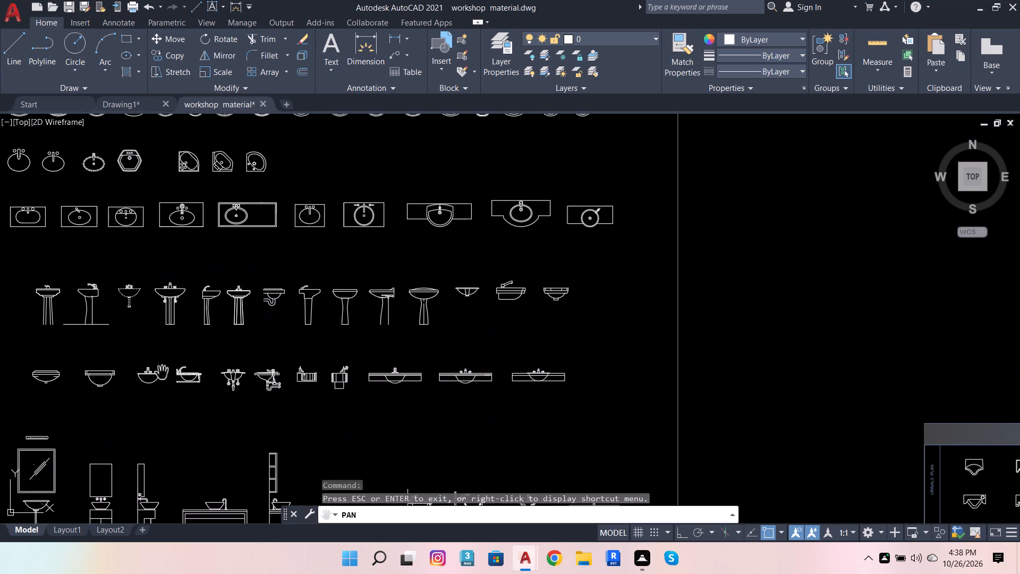
Close the workshop material drawing and return to Drawing1.
click(261, 105)
click(543, 306)
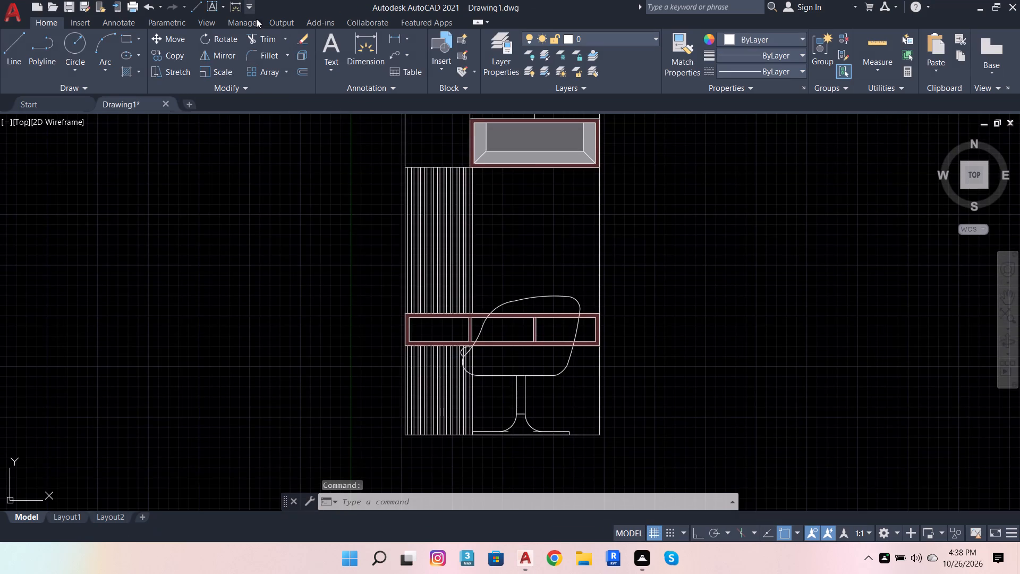
Draw a rectangle about 1'-9" wide by 1'-1" high above the red-framed desk, between the fluted panel and the cabinet's right edge.
scroll(562, 288, up, 3)
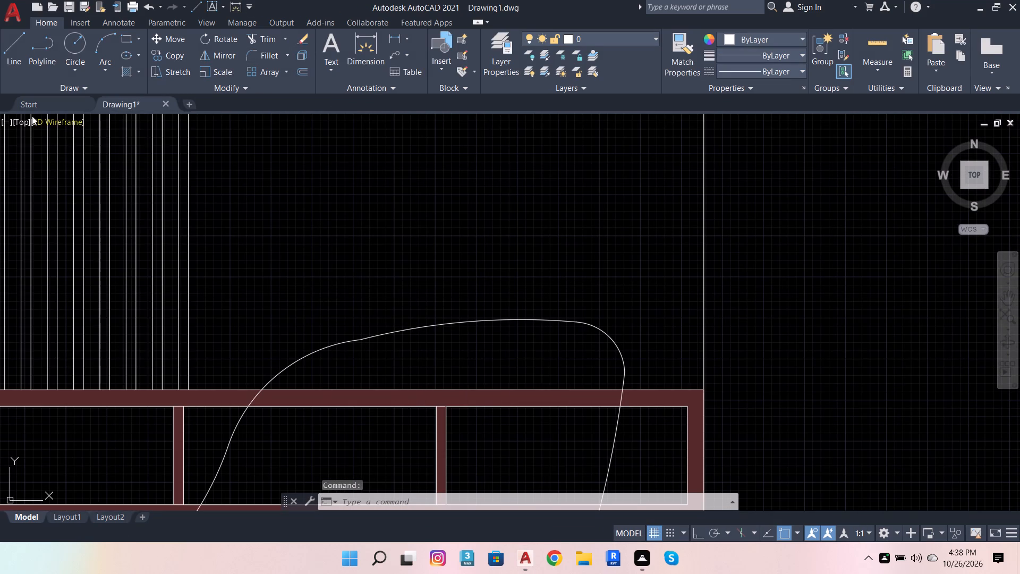
click(121, 38)
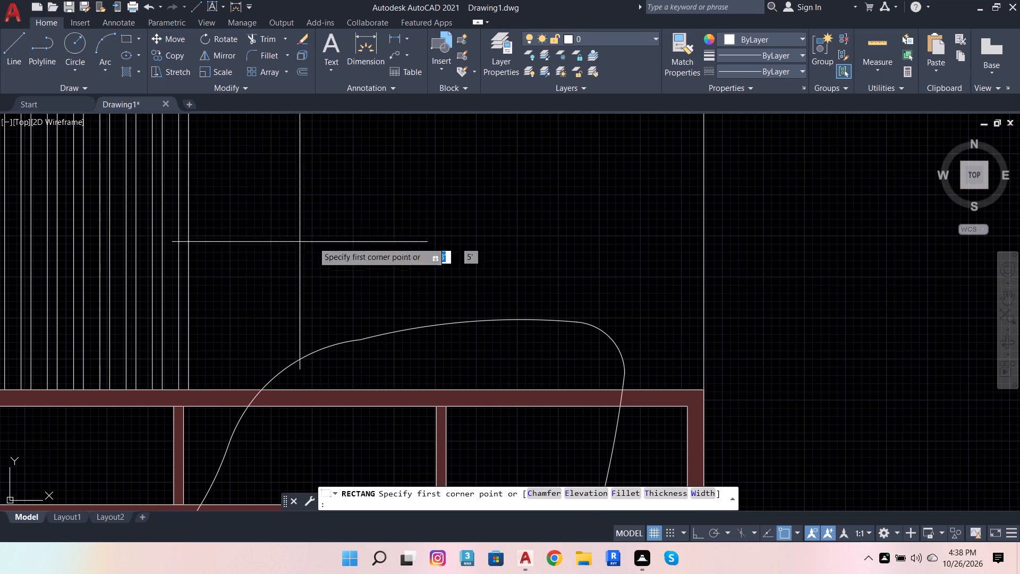
scroll(332, 249, down, 1)
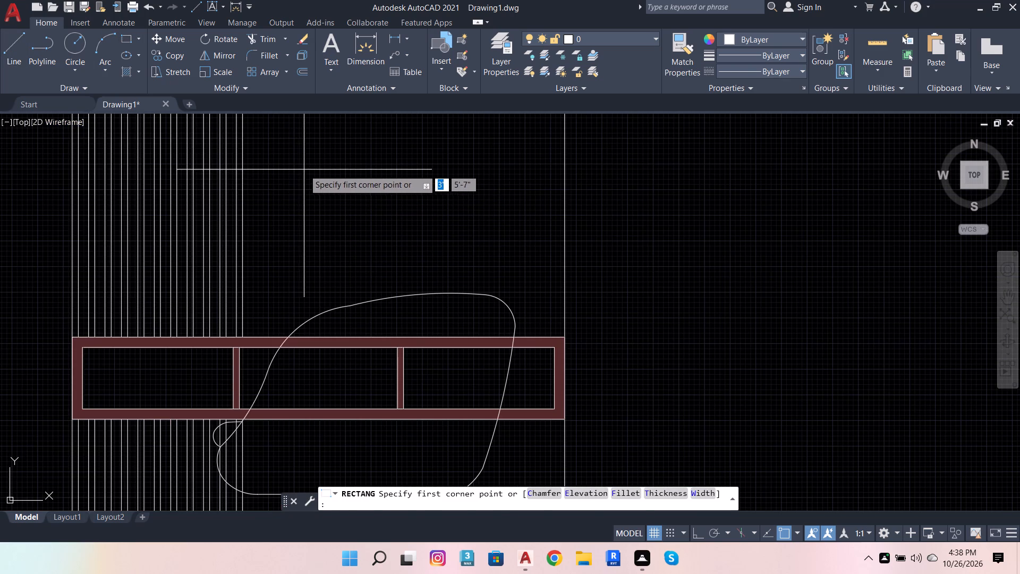
click(304, 170)
scroll(508, 309, up, 2)
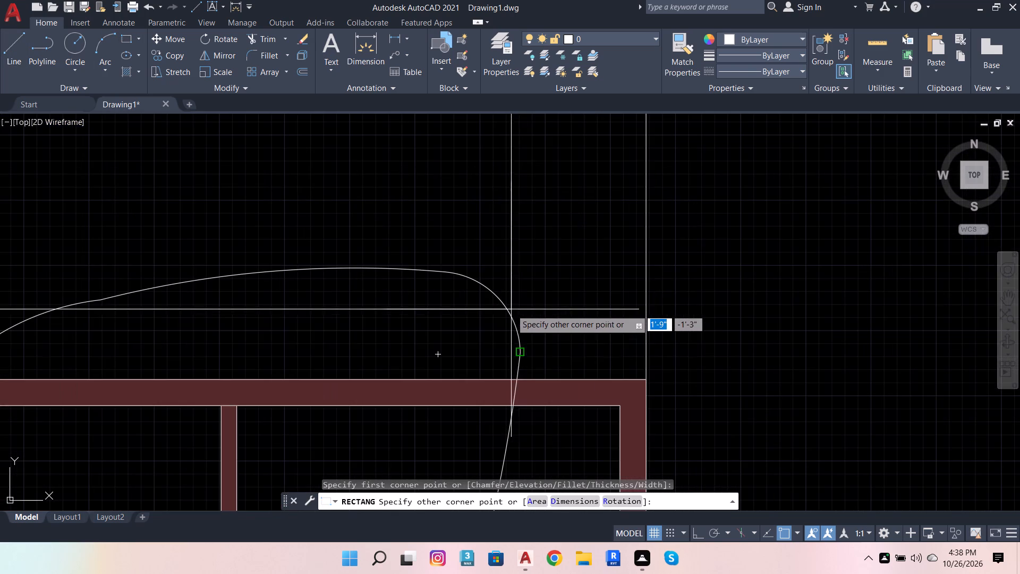
scroll(547, 350, down, 1)
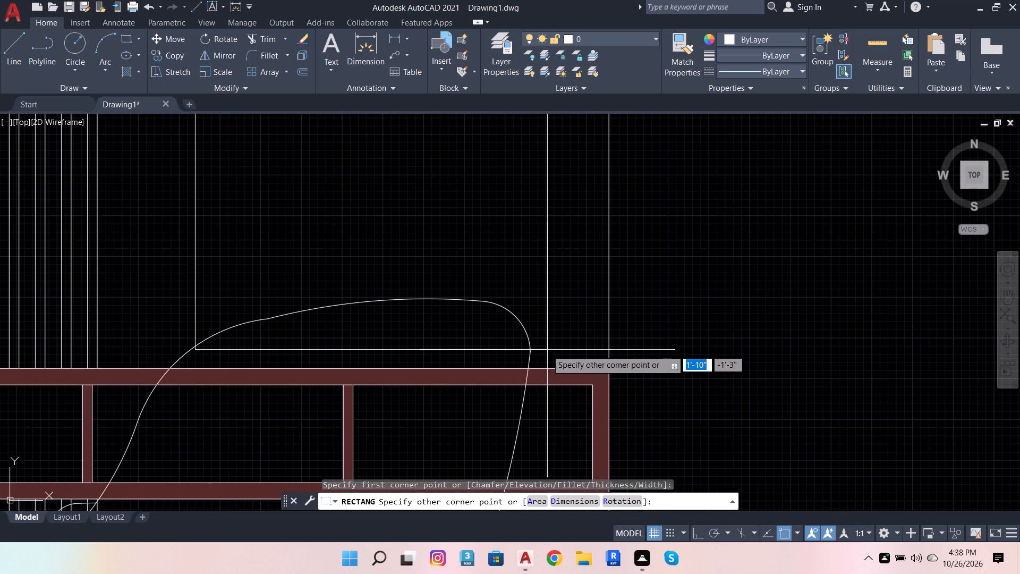
scroll(534, 348, down, 1)
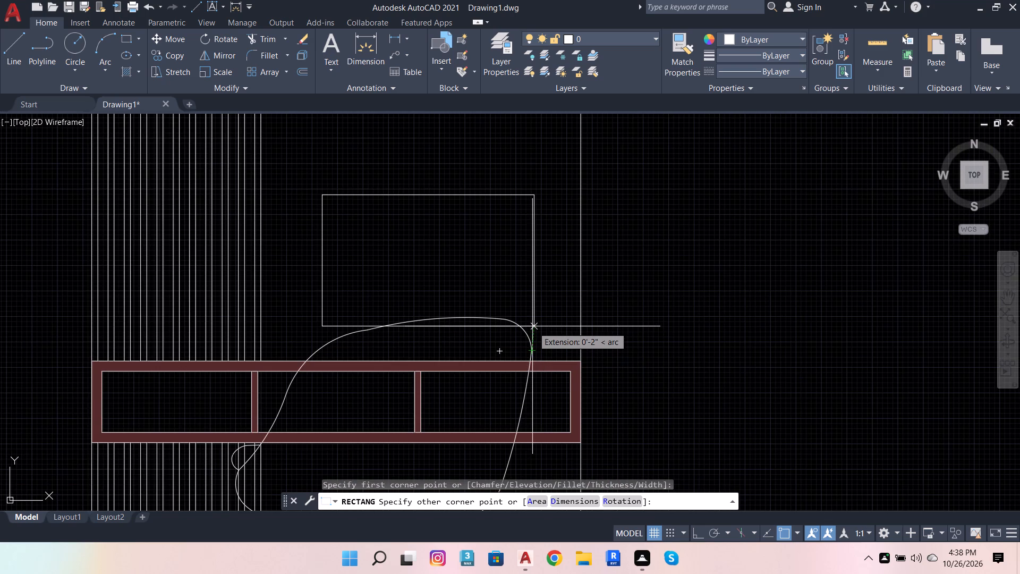
scroll(532, 320, down, 1)
scroll(535, 325, up, 2)
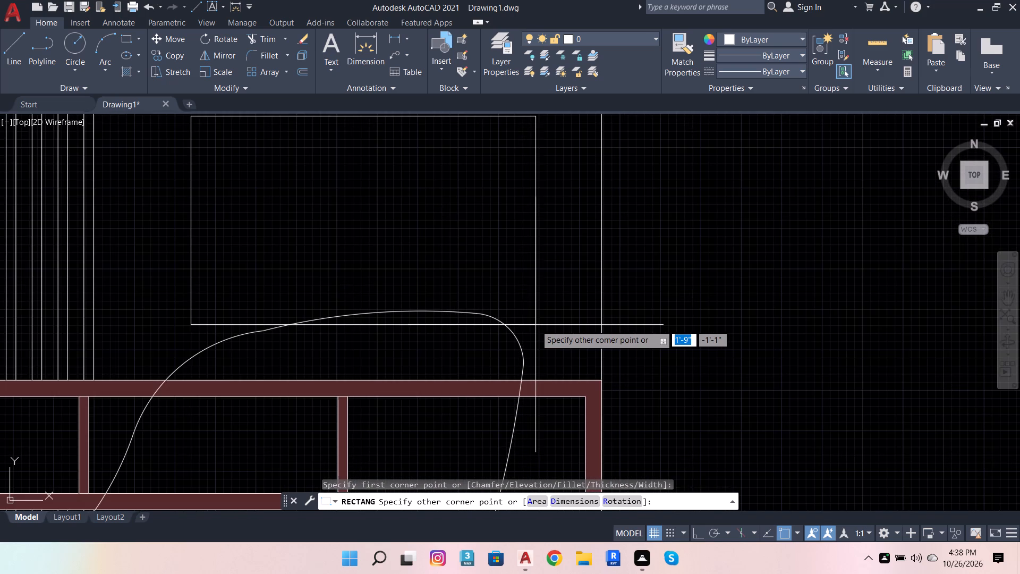
scroll(535, 325, up, 1)
click(535, 325)
scroll(577, 369, down, 2)
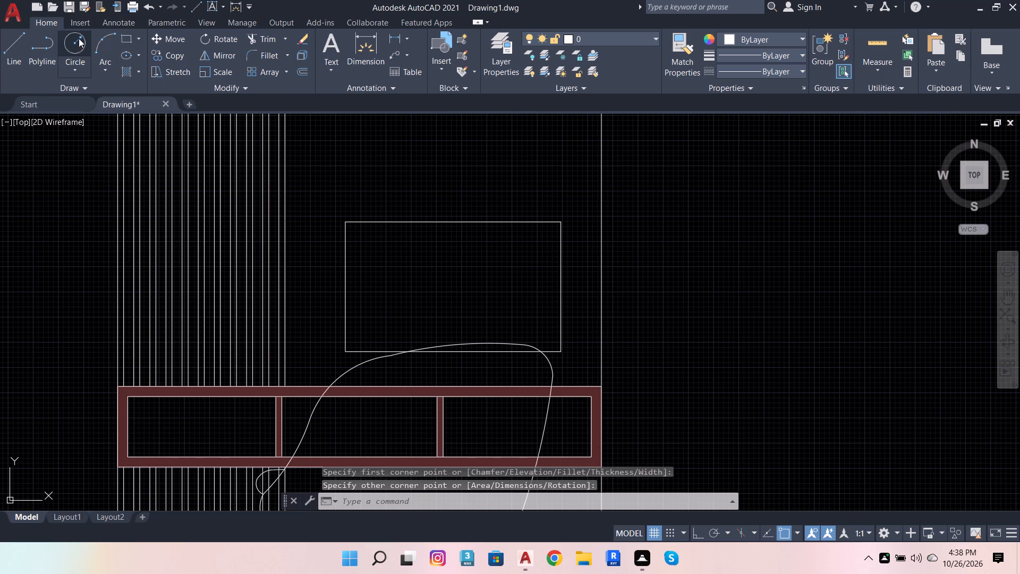
Draw a vertical line with Ortho on, about 4" long, from the midpoint of the rectangle's bottom edge down into the desk's top board.
click(16, 47)
scroll(394, 343, up, 1)
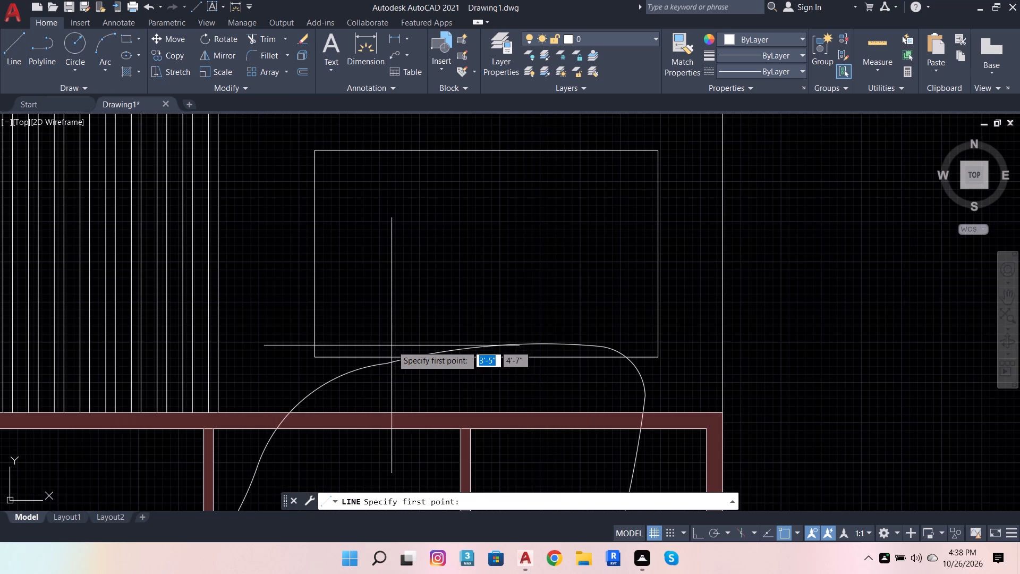
scroll(531, 409, up, 2)
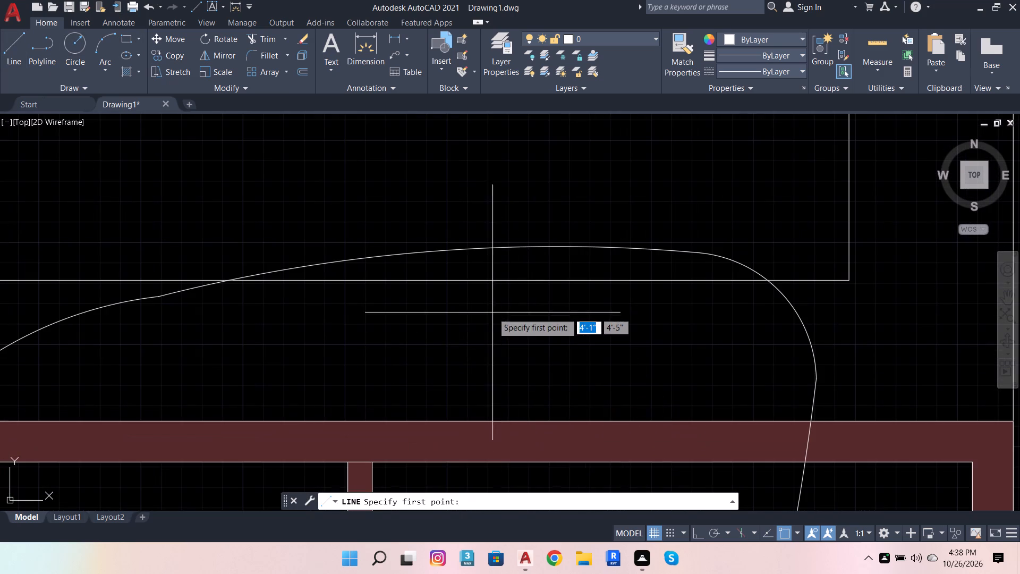
shift+right_click(506, 305)
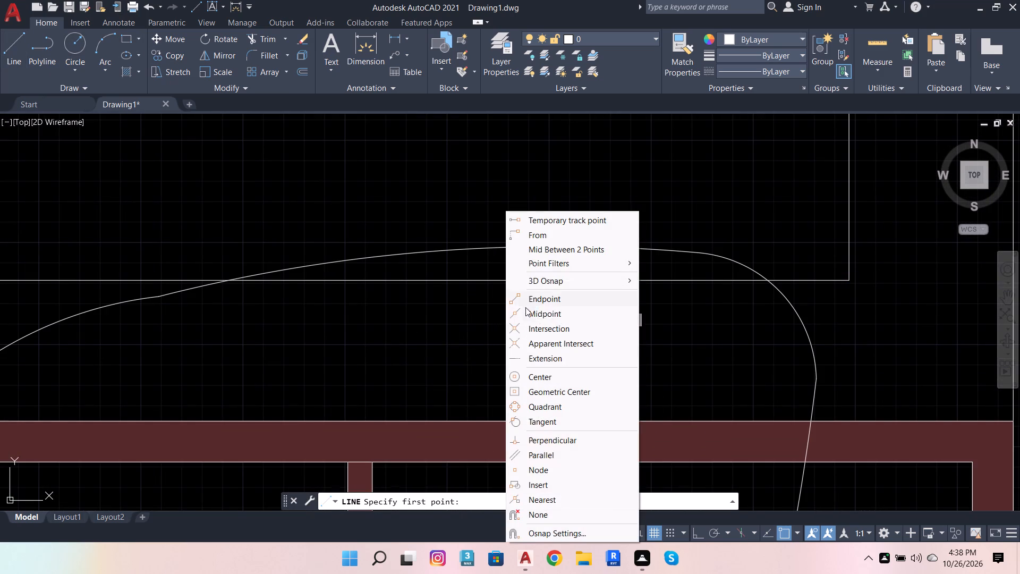
click(544, 312)
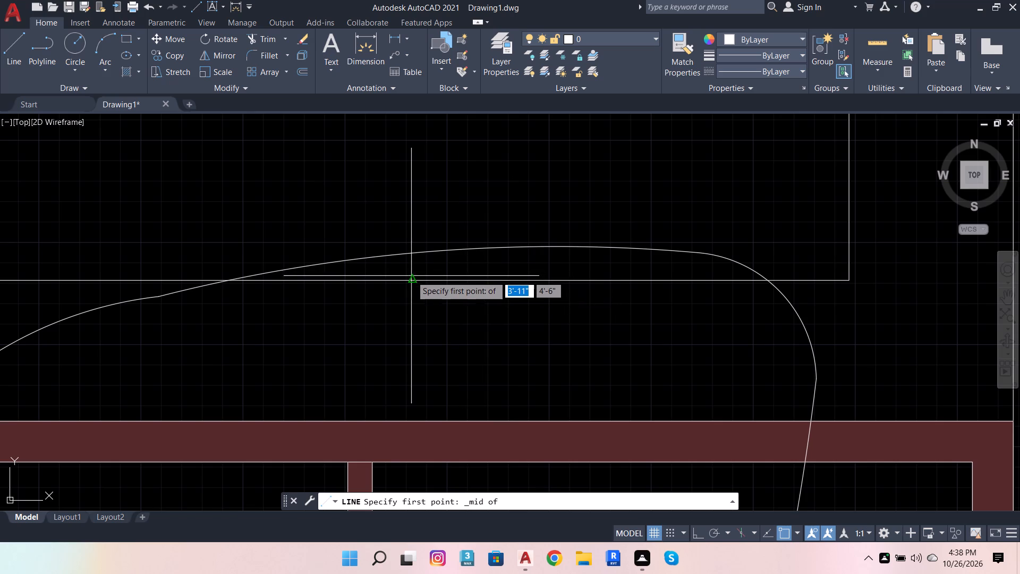
click(411, 281)
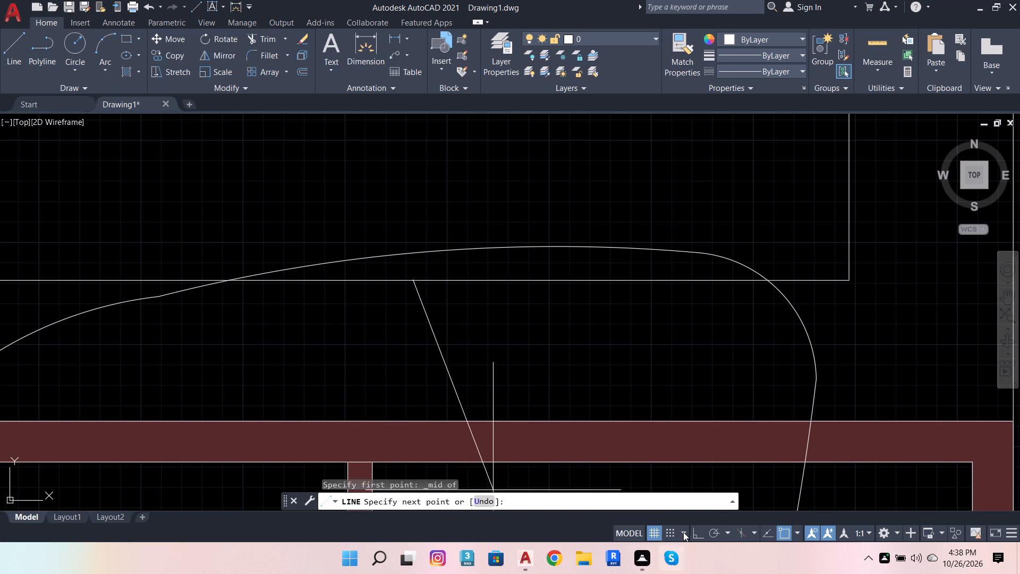
click(694, 535)
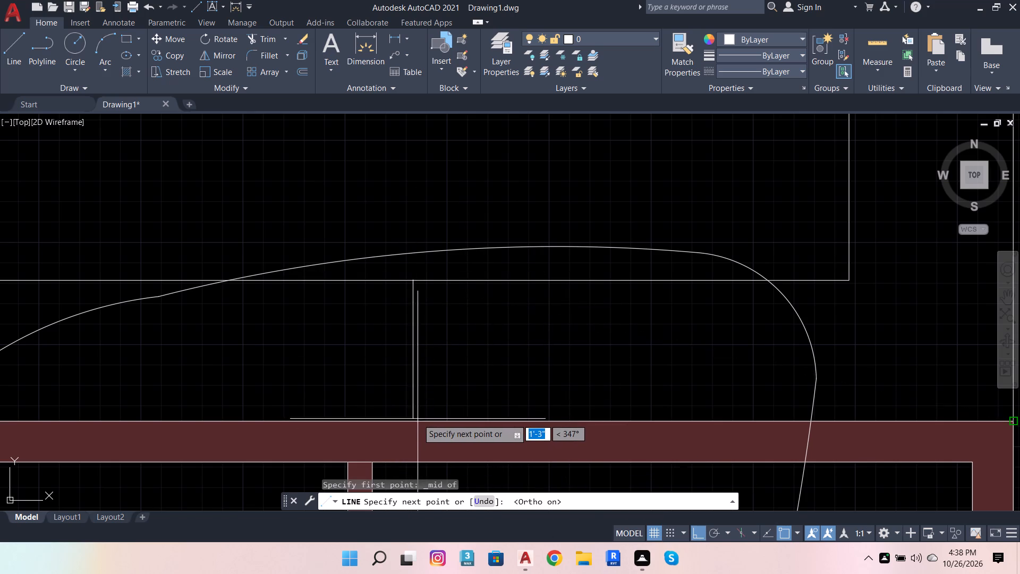
scroll(420, 420, up, 2)
click(408, 430)
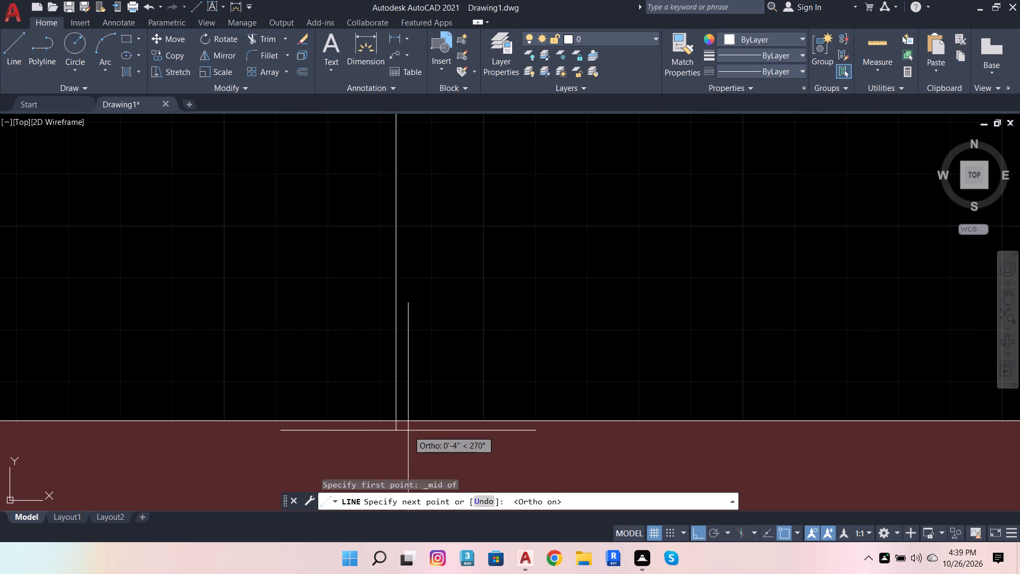
key(space)
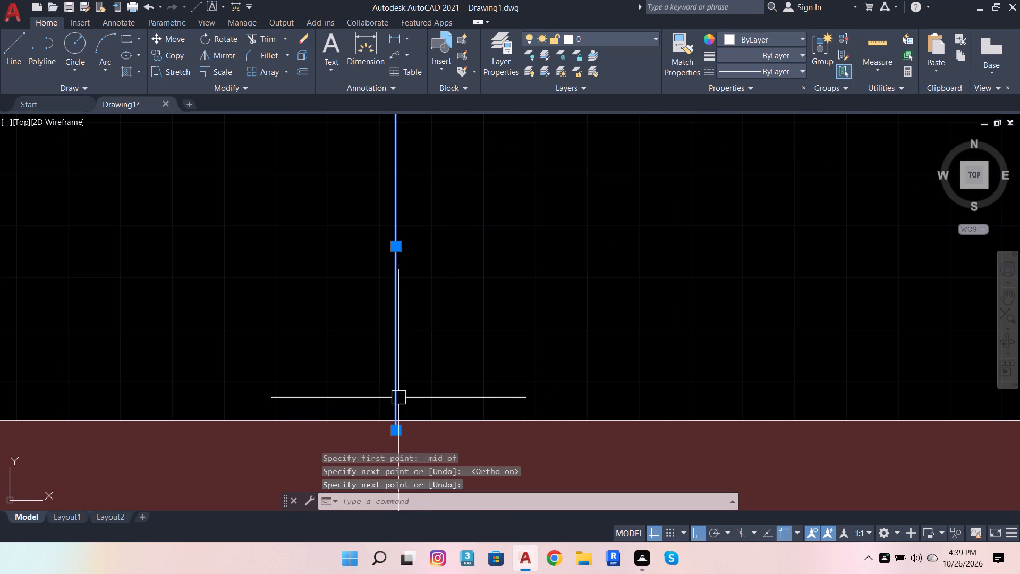
Offset the vertical line 0.3" to both sides to form the post beneath the rectangle.
click(398, 398)
click(306, 68)
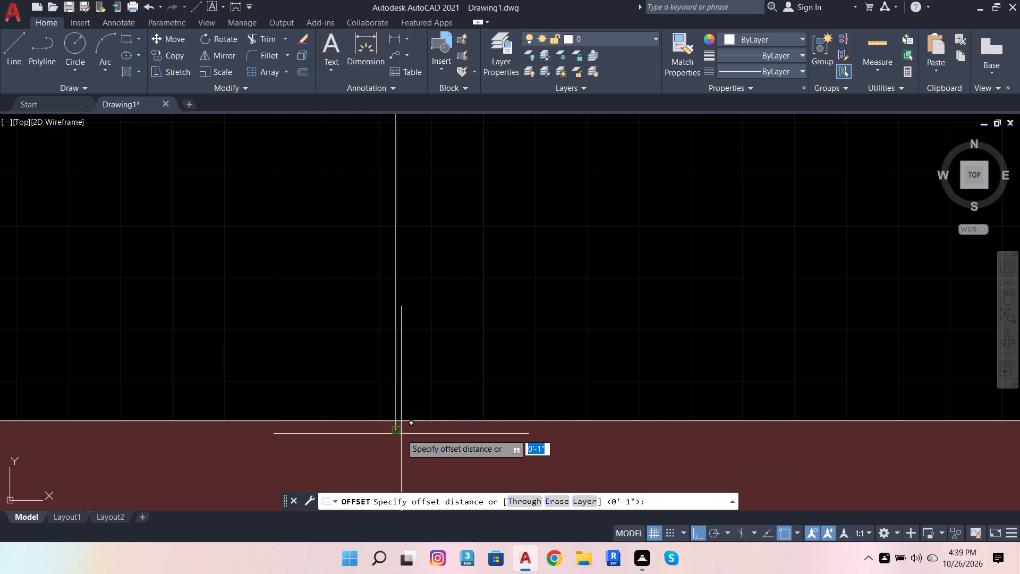
click(397, 430)
text(.3)
key(Return)
click(699, 278)
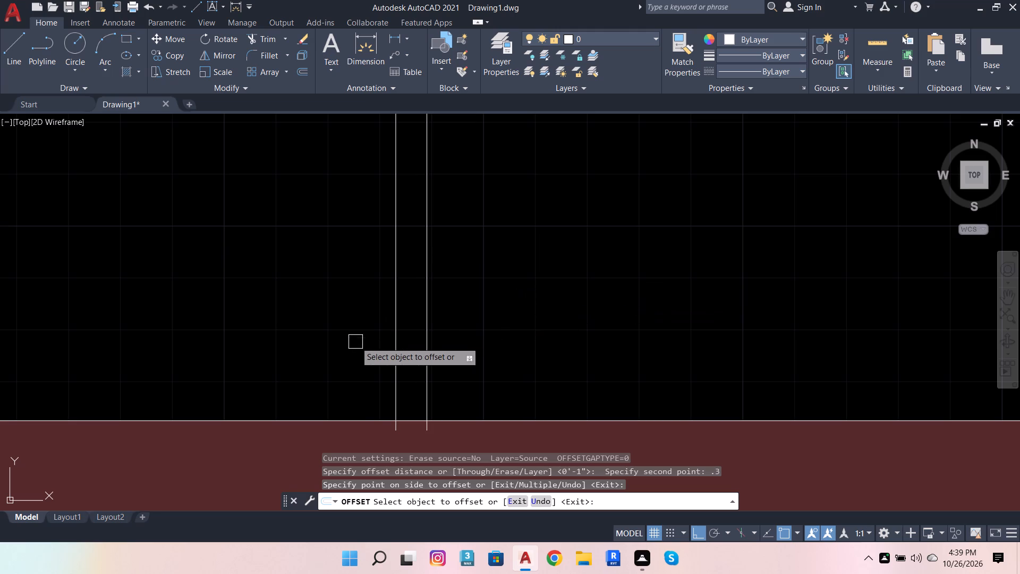
click(393, 345)
click(273, 356)
key(grave)
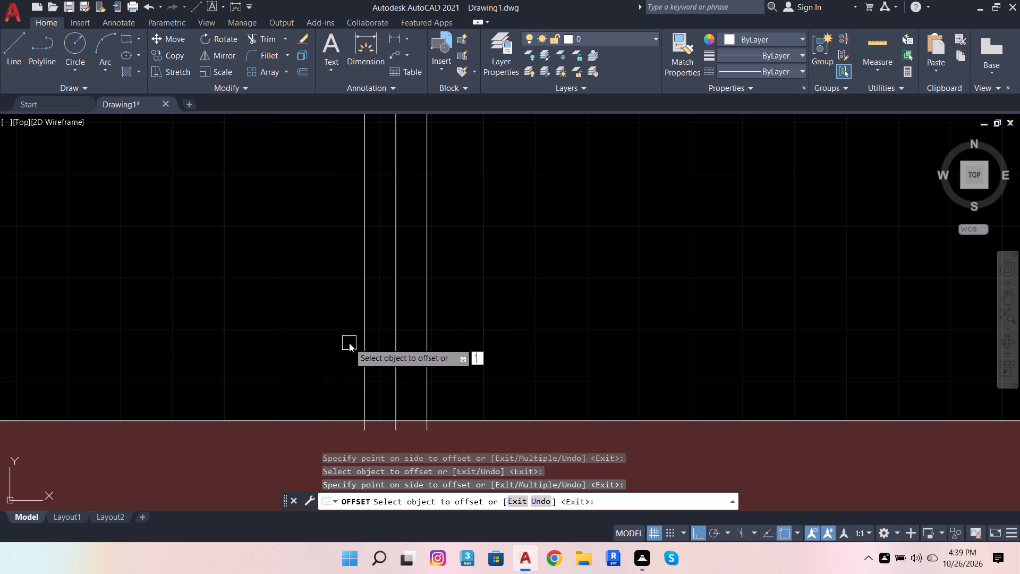
key(Escape)
key(Escape)
Delete the original middle line between the two offset lines.
click(392, 362)
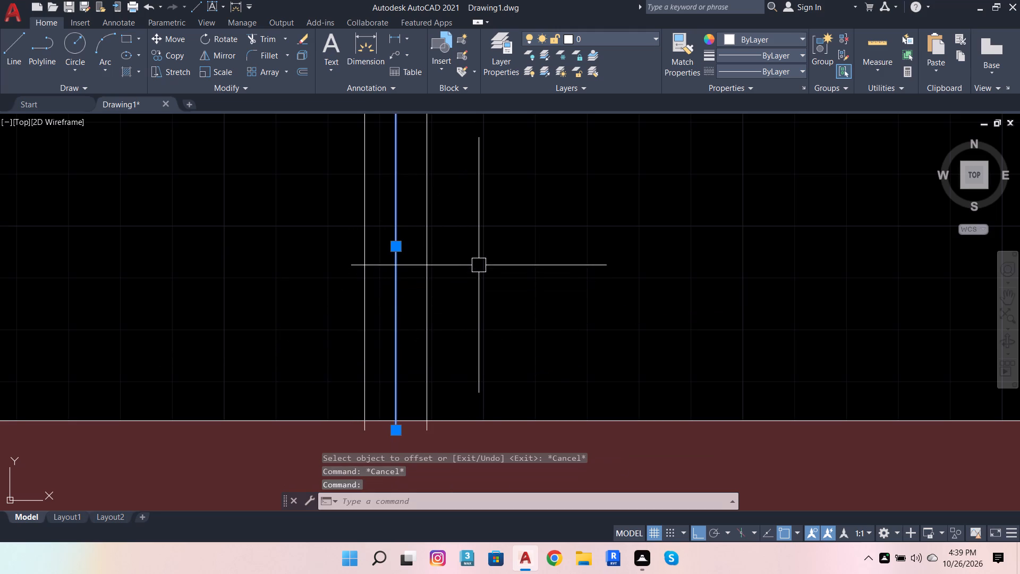
key(shift+Delete)
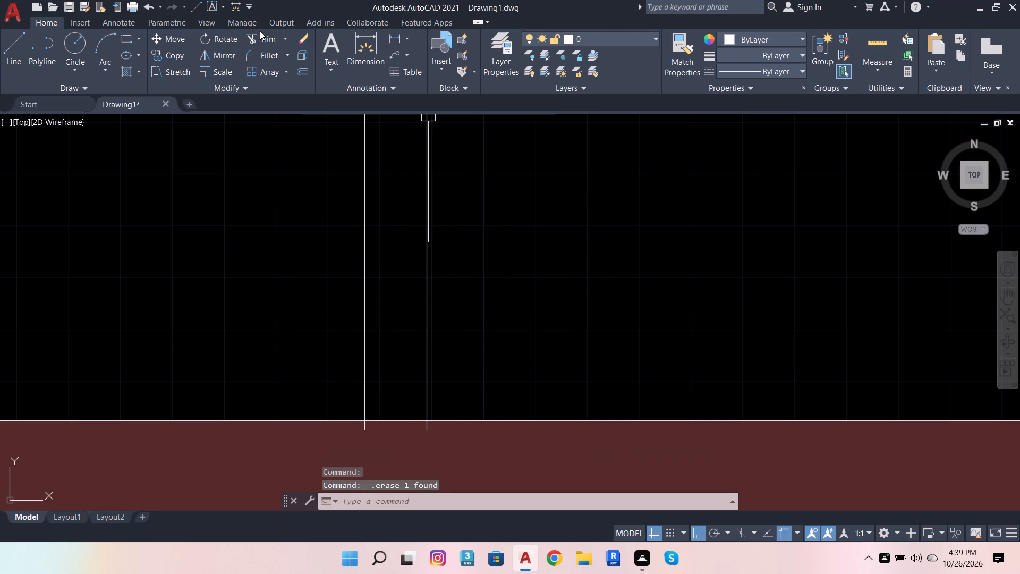
Trim the lower ends of both post lines where they extend into the hatched desk board.
click(265, 38)
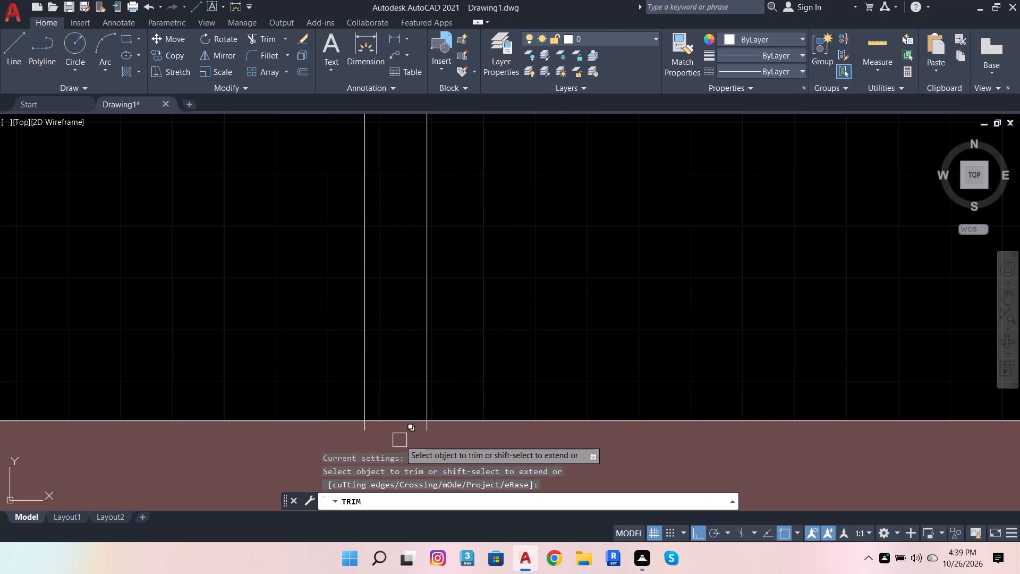
scroll(406, 435, up, 3)
click(466, 404)
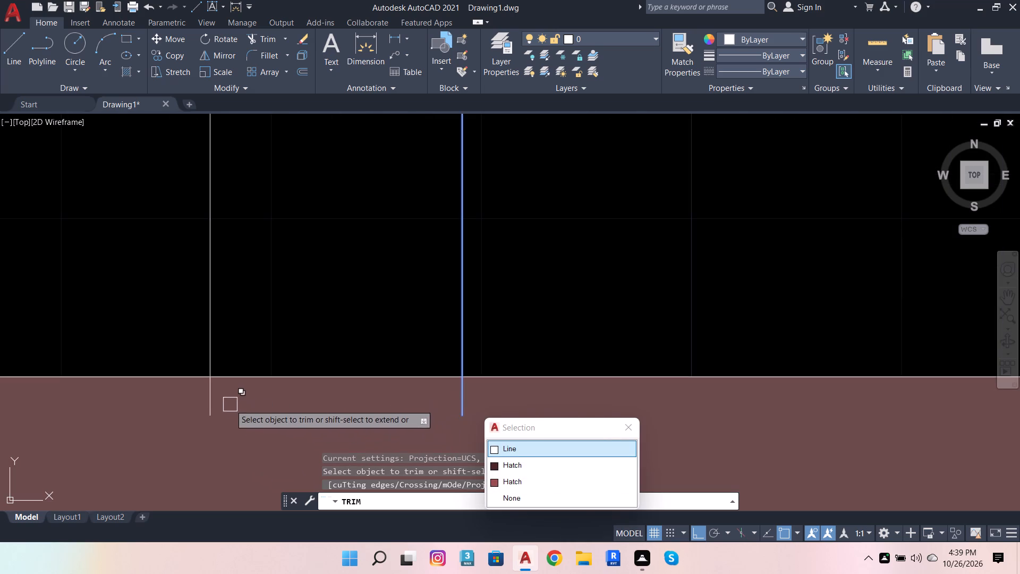
click(206, 411)
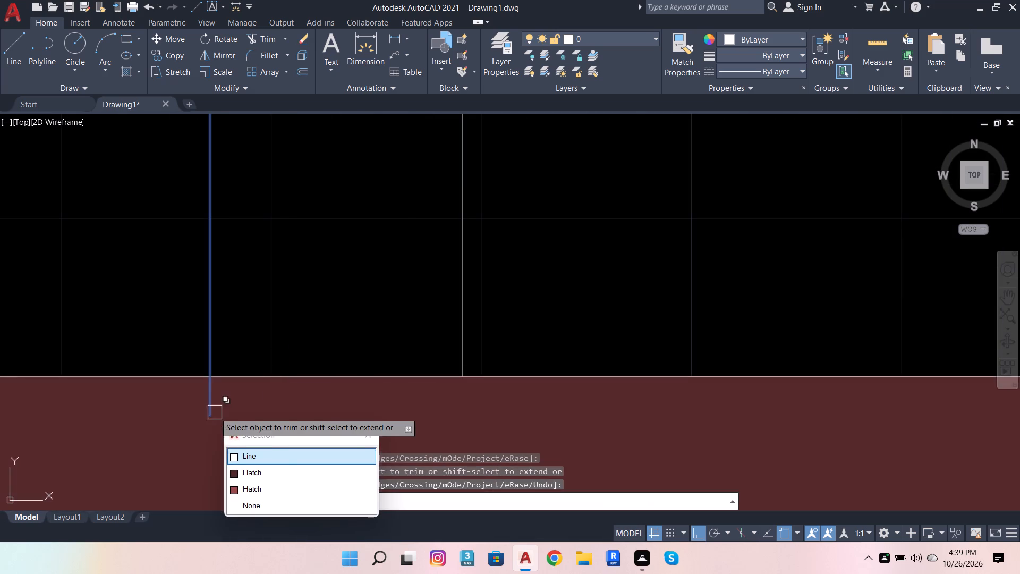
click(215, 407)
key(Escape)
key(Escape)
key(Escape)
key(Escape)
key(Escape)
key(Escape)
key(Escape)
key(Escape)
key(Escape)
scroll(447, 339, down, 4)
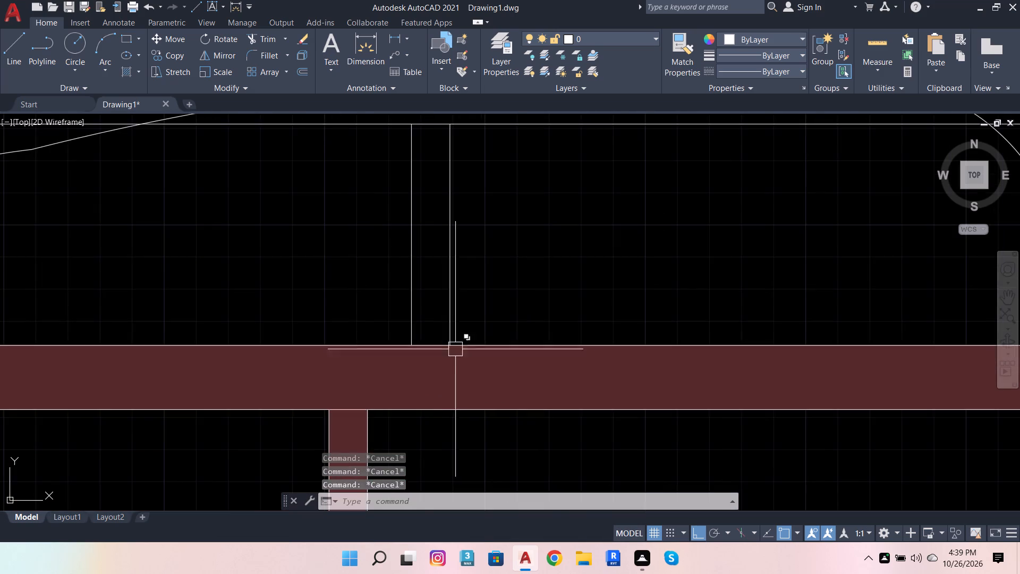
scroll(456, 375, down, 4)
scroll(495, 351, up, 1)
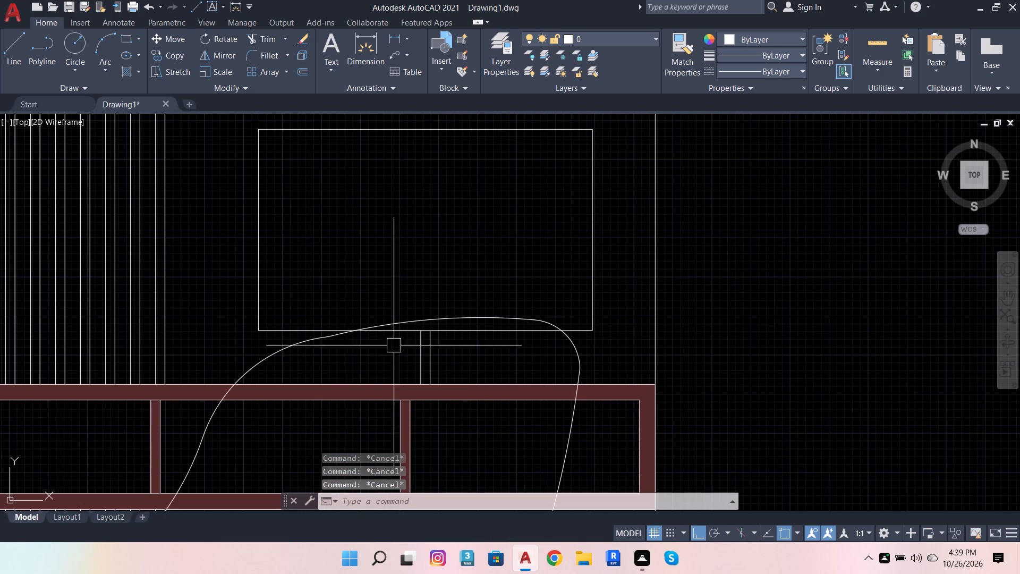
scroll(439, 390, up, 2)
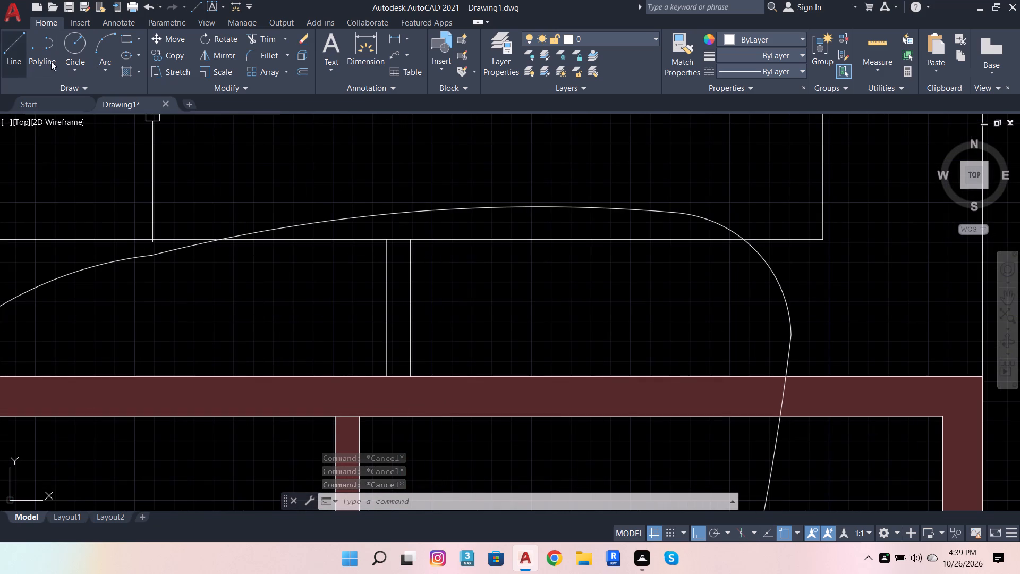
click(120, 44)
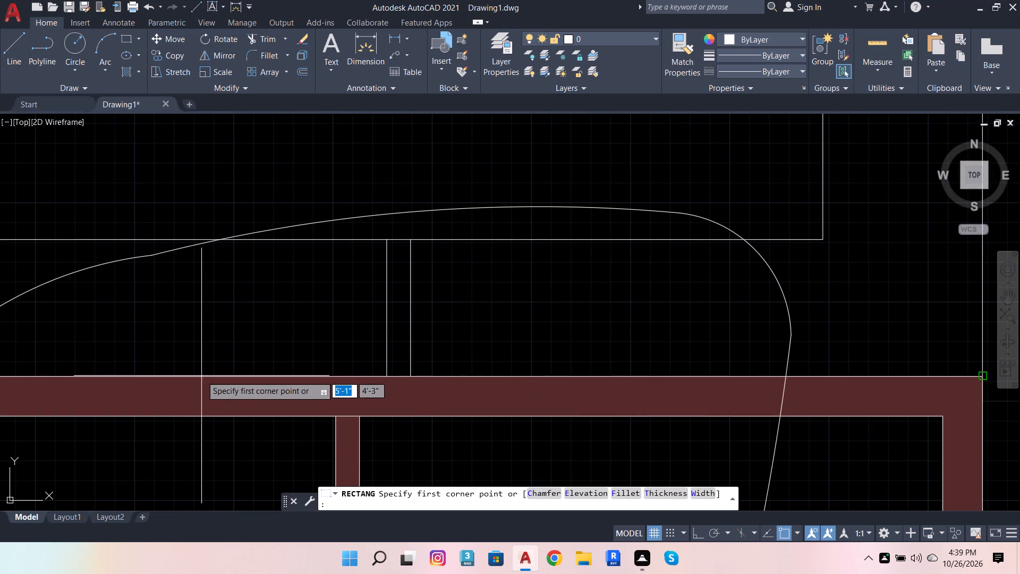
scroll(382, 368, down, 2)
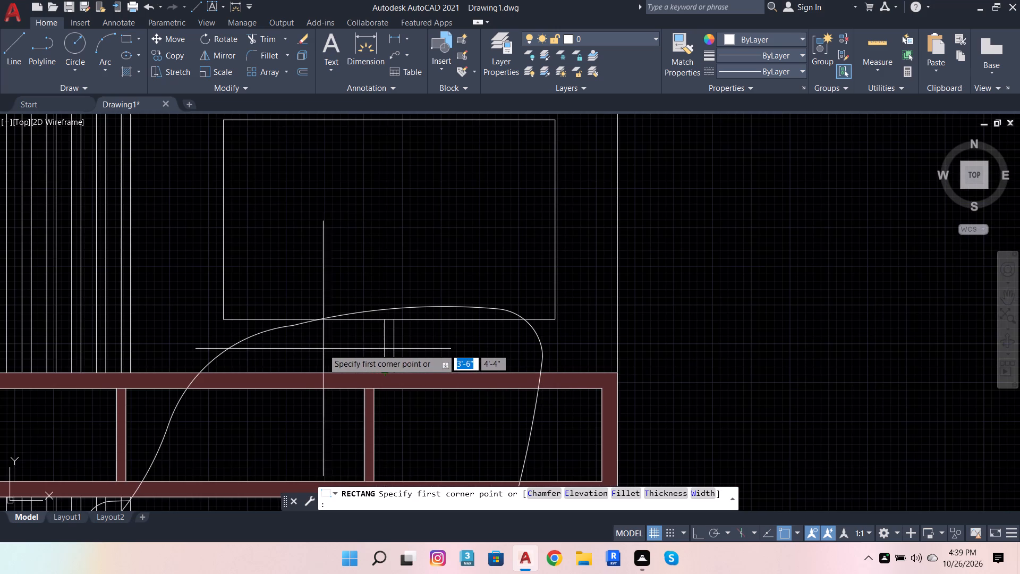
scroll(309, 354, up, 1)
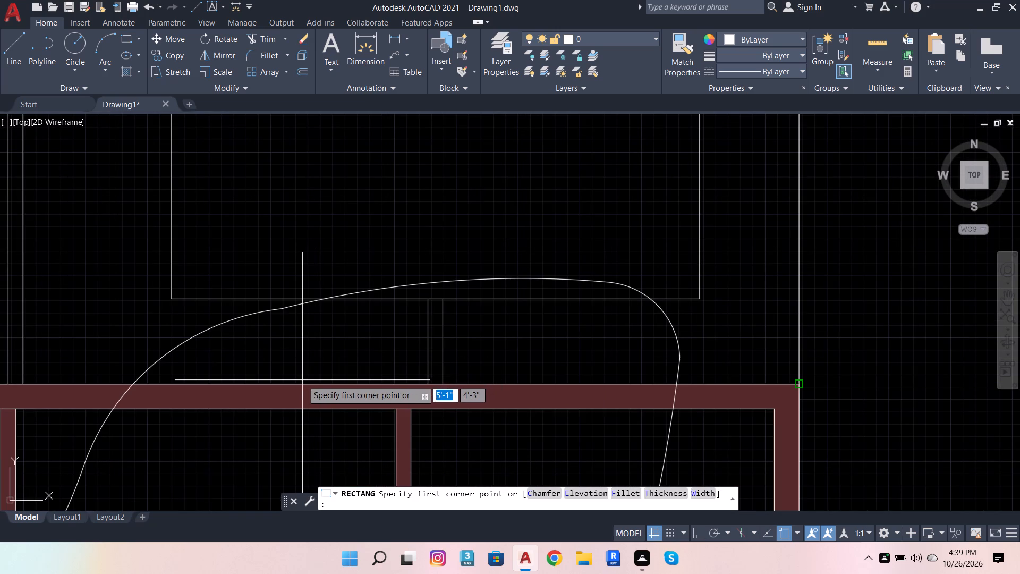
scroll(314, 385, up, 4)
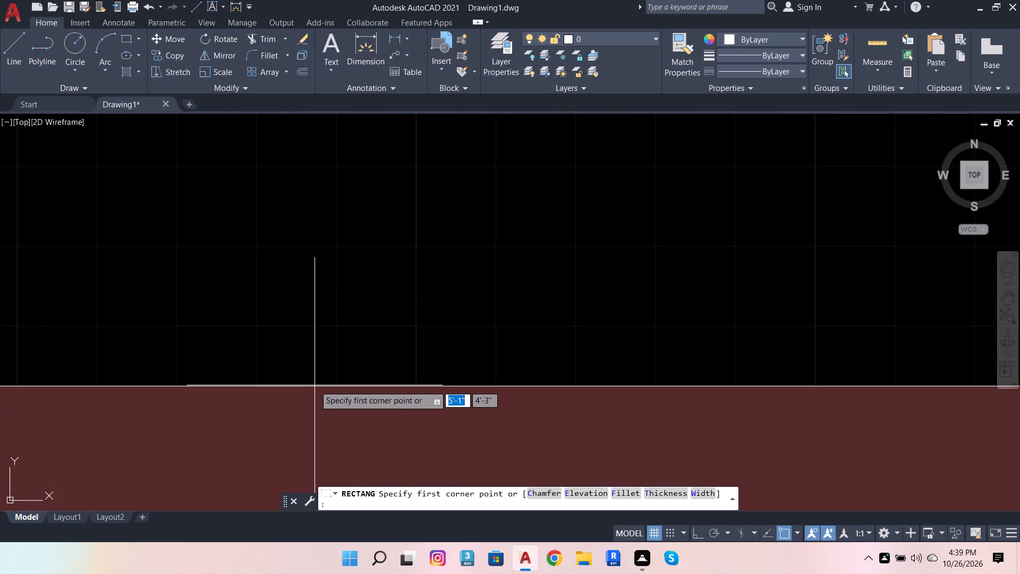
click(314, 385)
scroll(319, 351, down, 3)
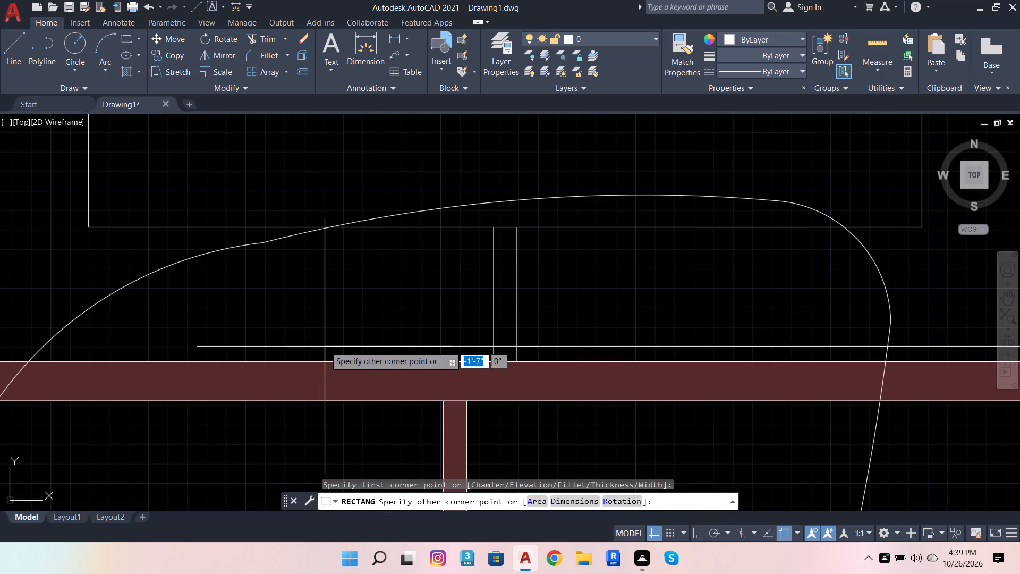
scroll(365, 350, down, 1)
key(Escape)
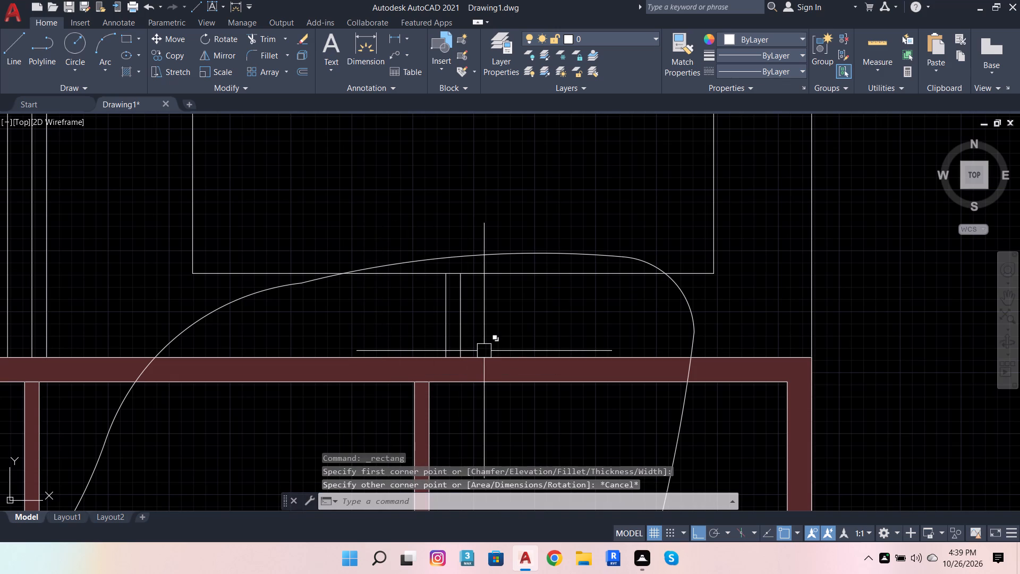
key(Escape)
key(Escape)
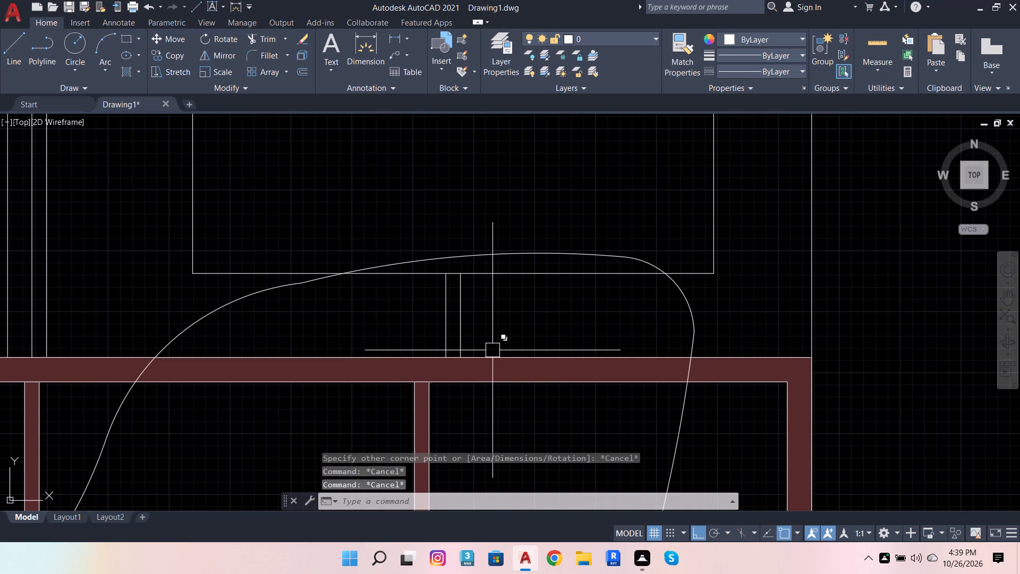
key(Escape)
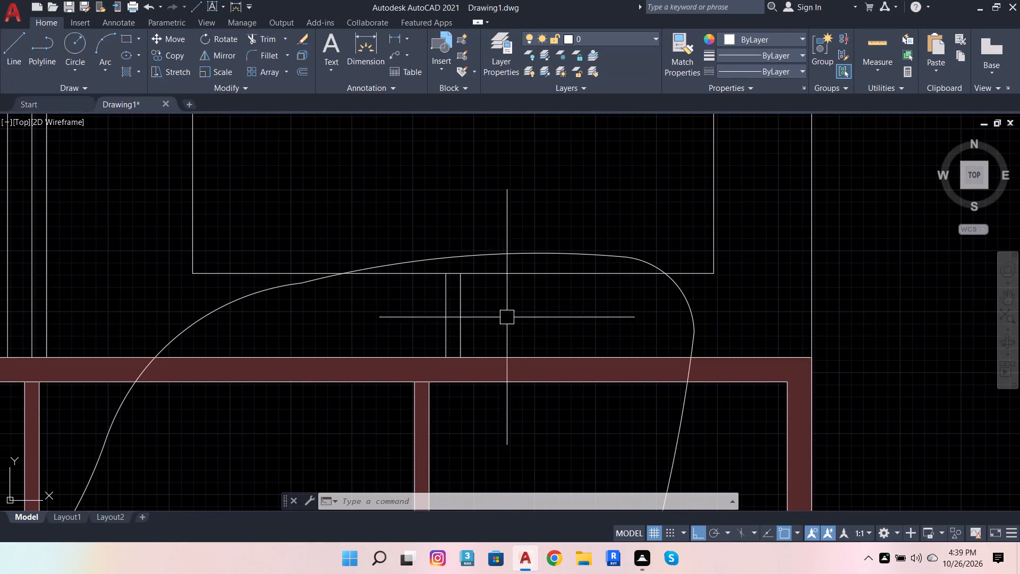
Start the base outline with a 6" line along the desk top from the foot of the right post line and a 1" riser.
scroll(338, 400, down, 3)
scroll(388, 379, up, 3)
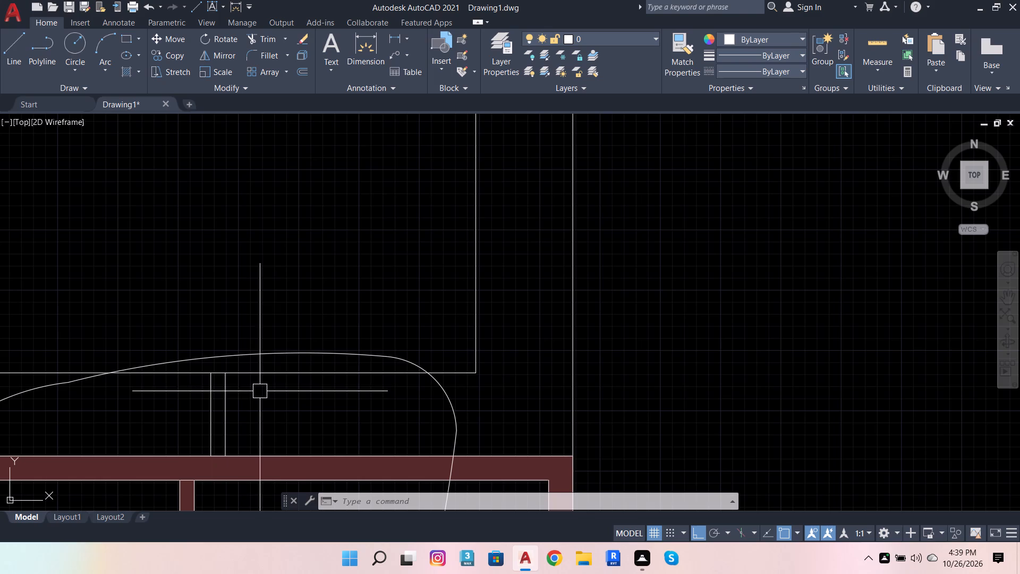
click(281, 376)
key(Escape)
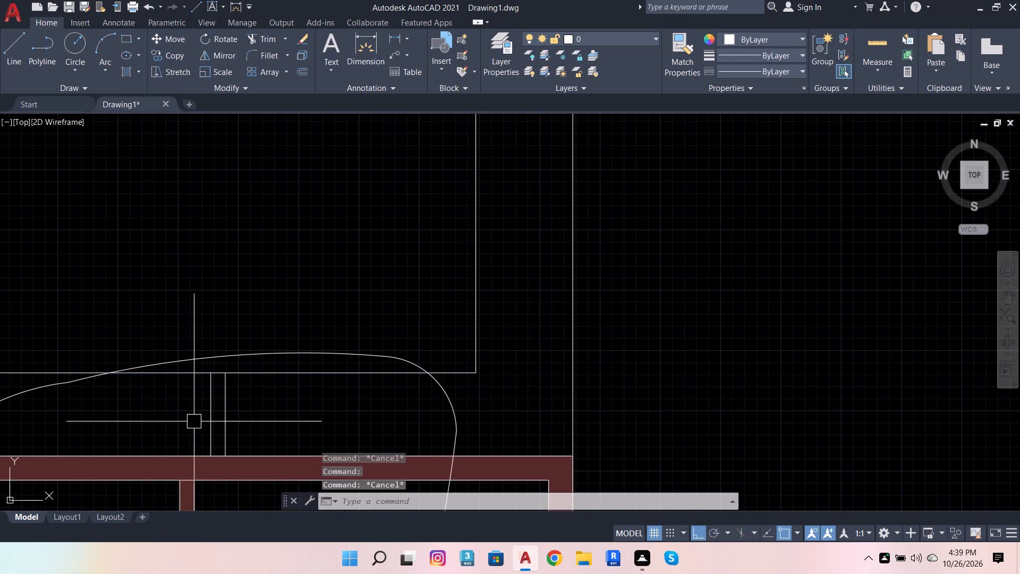
click(0, 55)
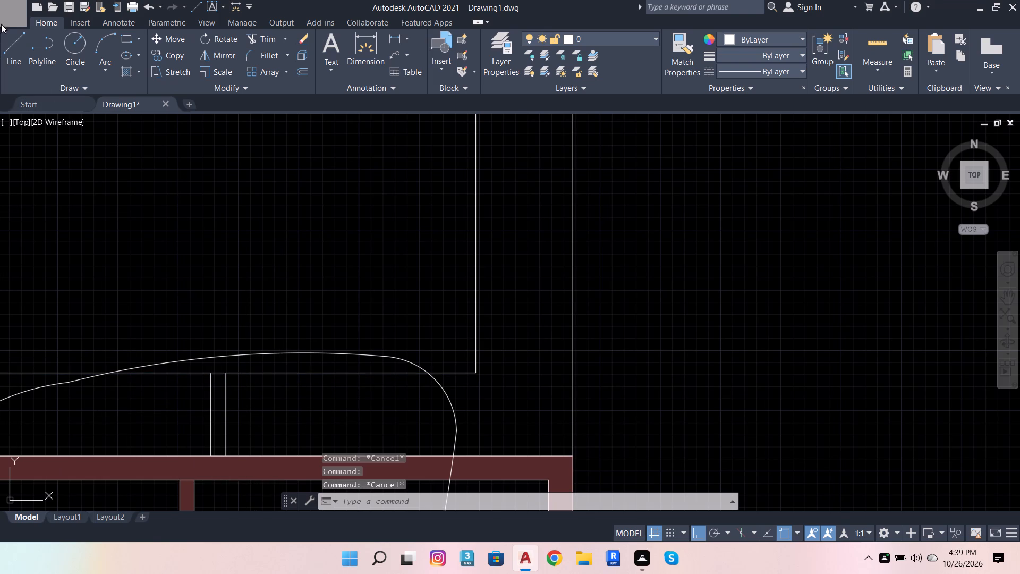
click(16, 42)
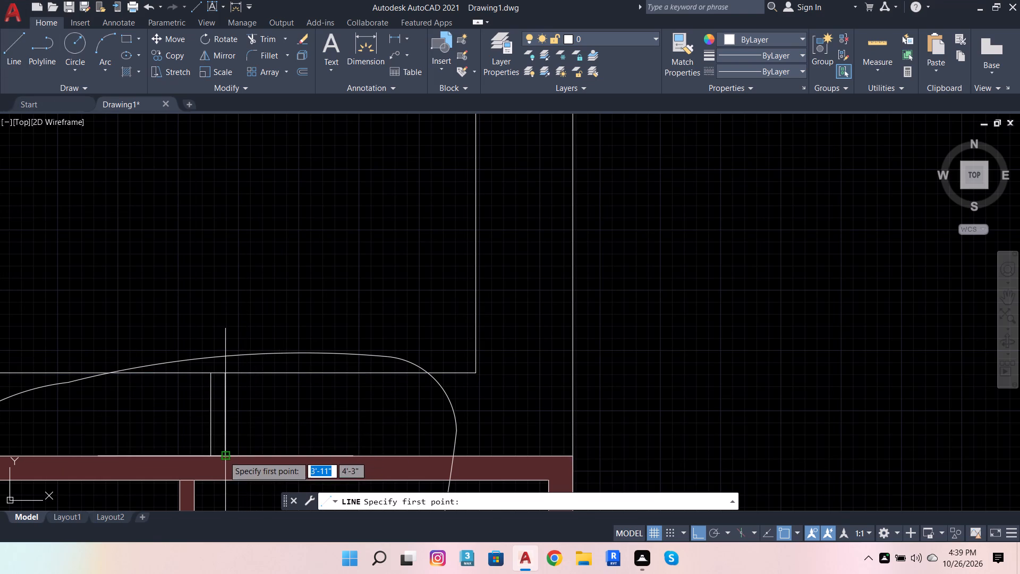
click(224, 455)
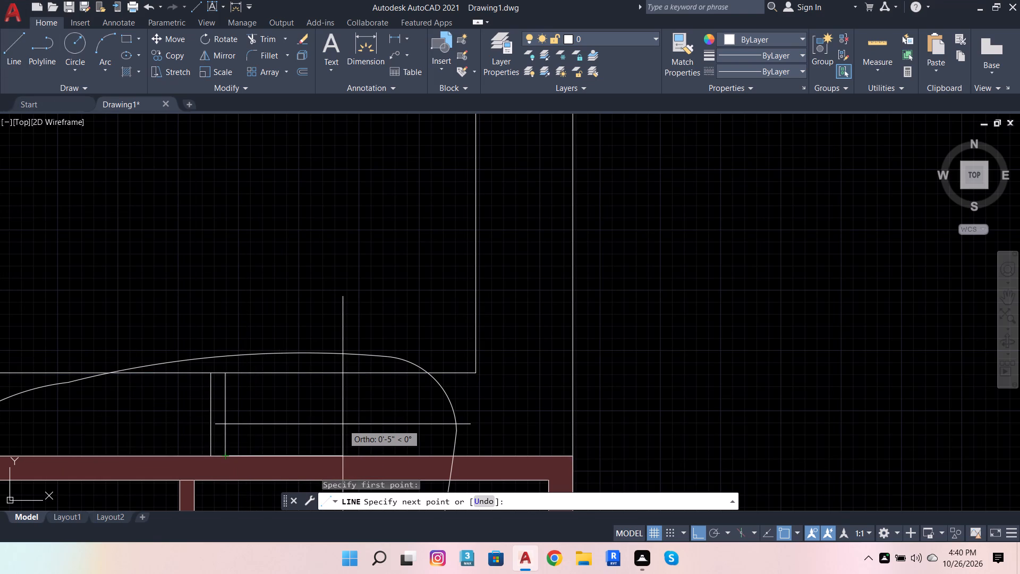
key(6)
key(Return)
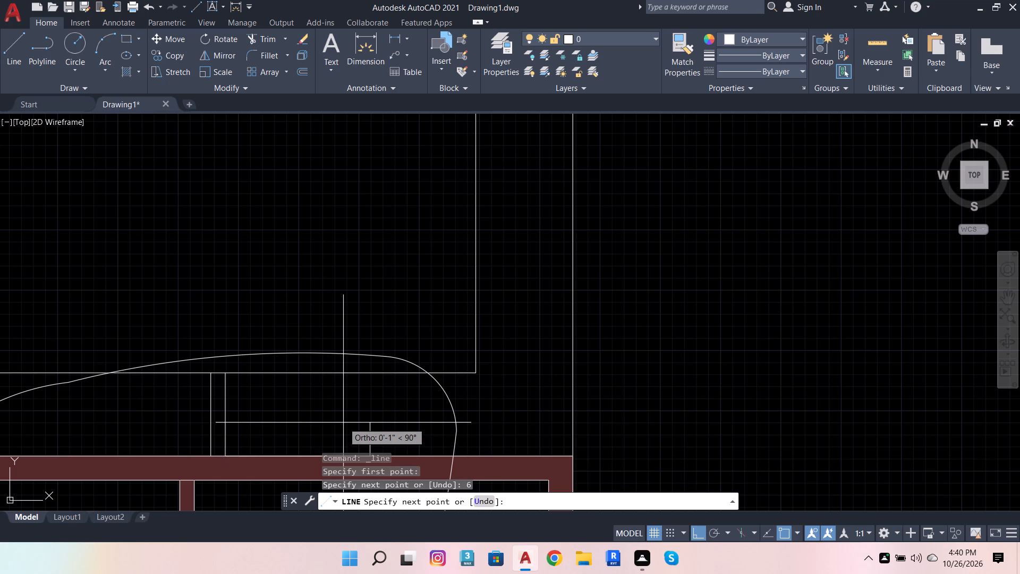
key(1)
key(Return)
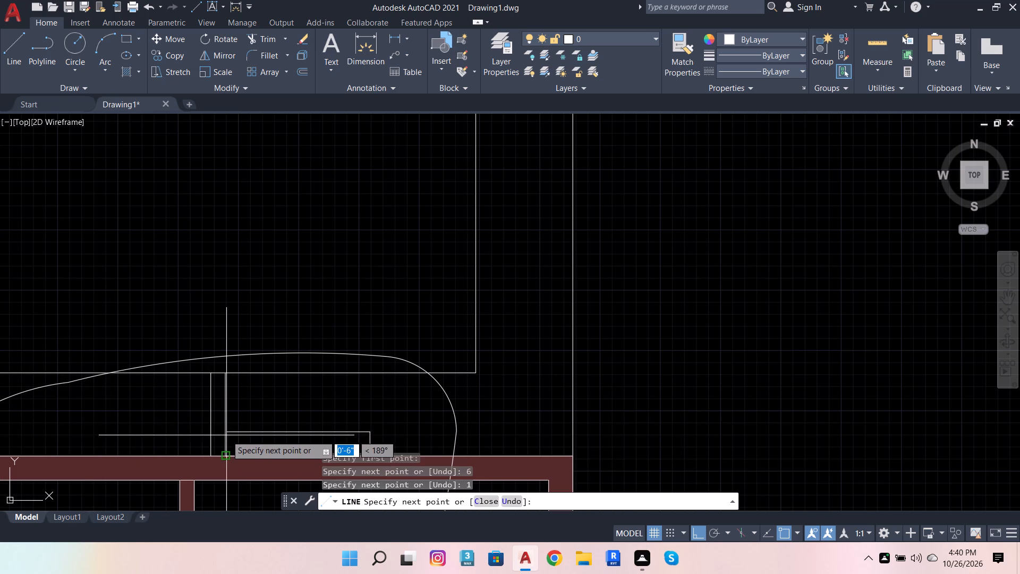
Continue the outline to the left post line's foot, 6" outward and 1" up, and close the base top to the opposite riser.
click(208, 455)
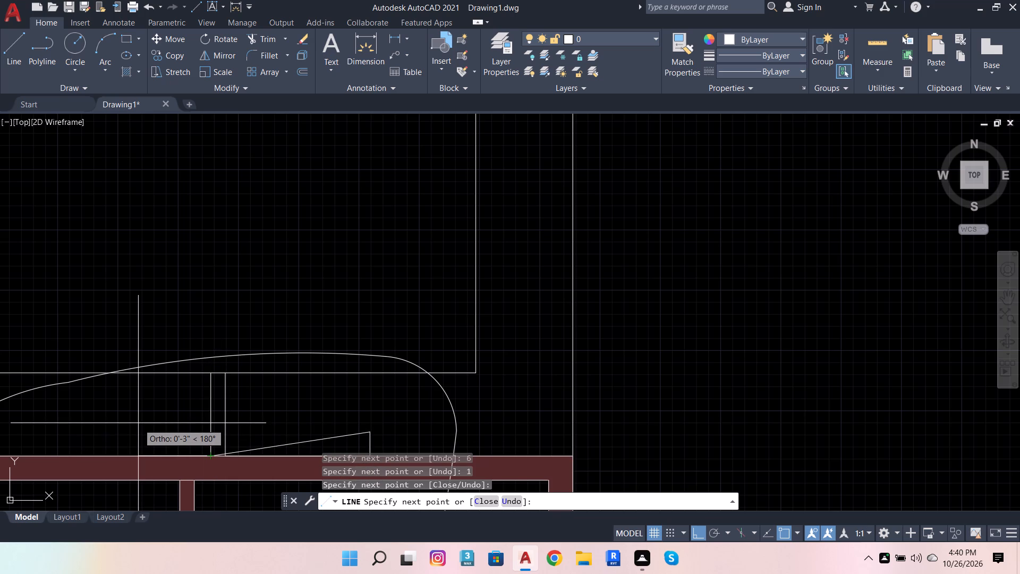
key(6)
key(Return)
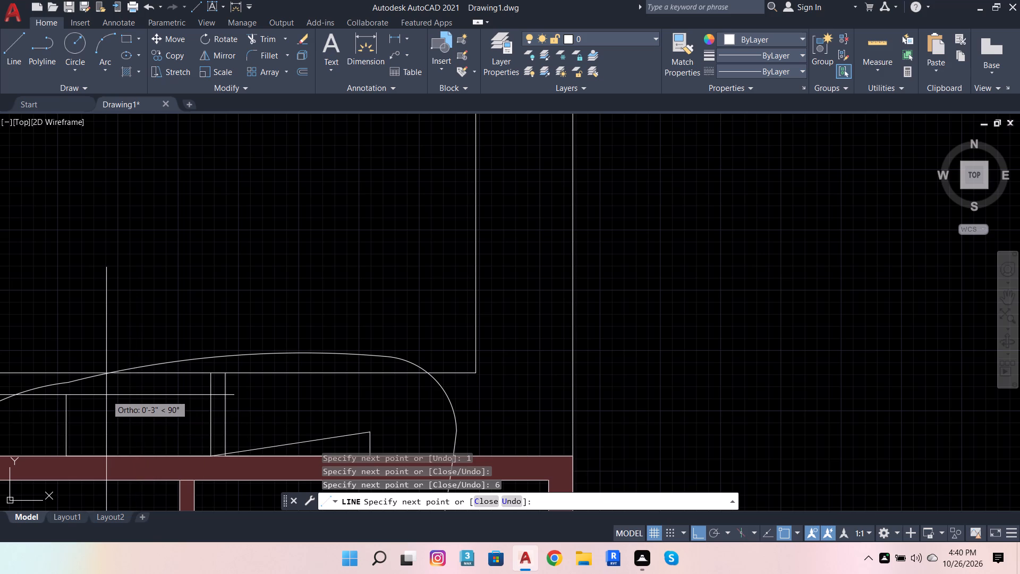
key(1)
key(Return)
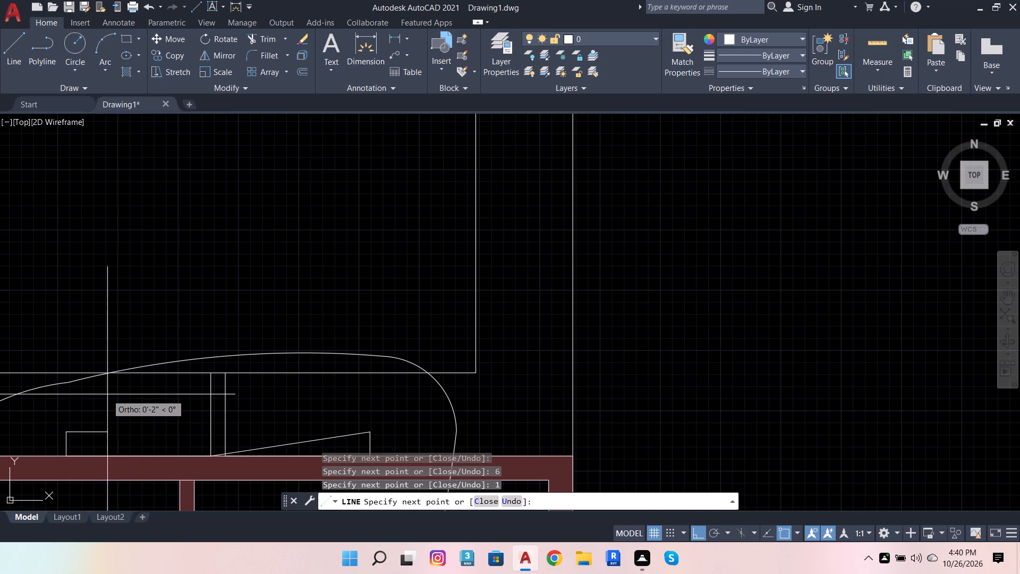
click(371, 420)
key(Escape)
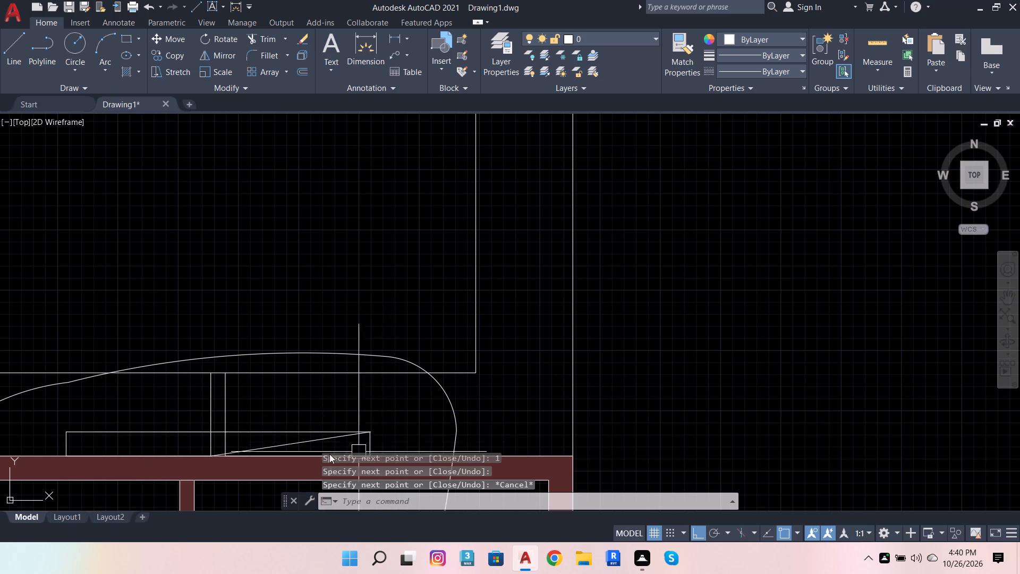
Delete the diagonal line crossing the right half of the base.
scroll(315, 444, up, 3)
click(314, 430)
scroll(427, 387, down, 2)
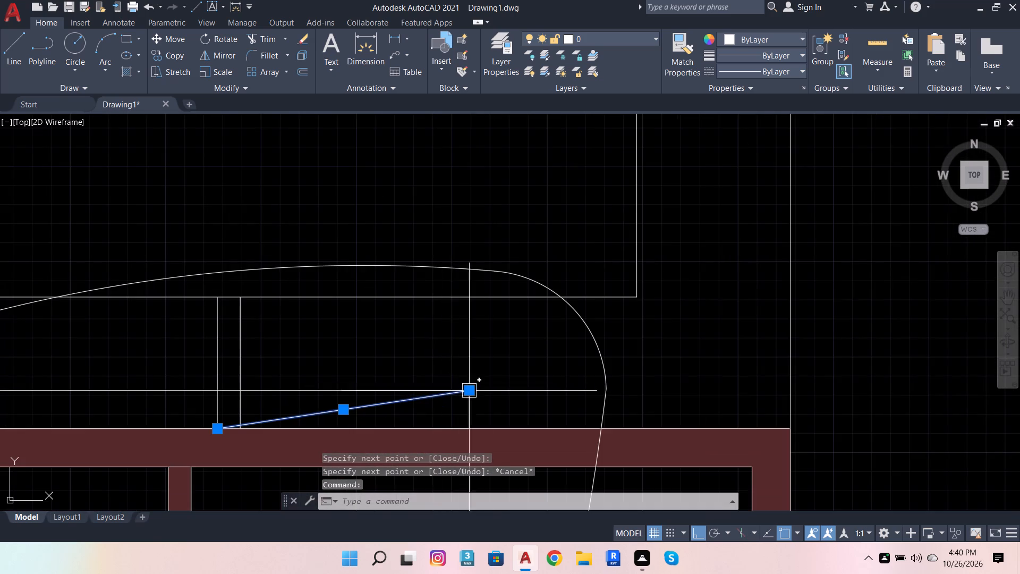
scroll(498, 396, up, 1)
key(shift+Delete)
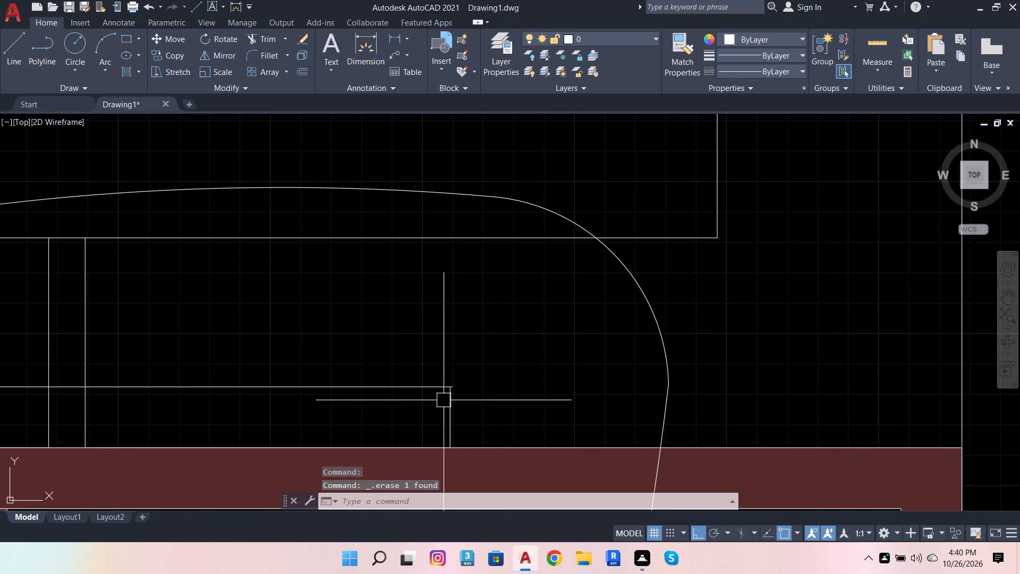
Trim the base's top line where it overshoots the right riser and both post lines where they pass through the base.
scroll(443, 401, up, 3)
click(254, 43)
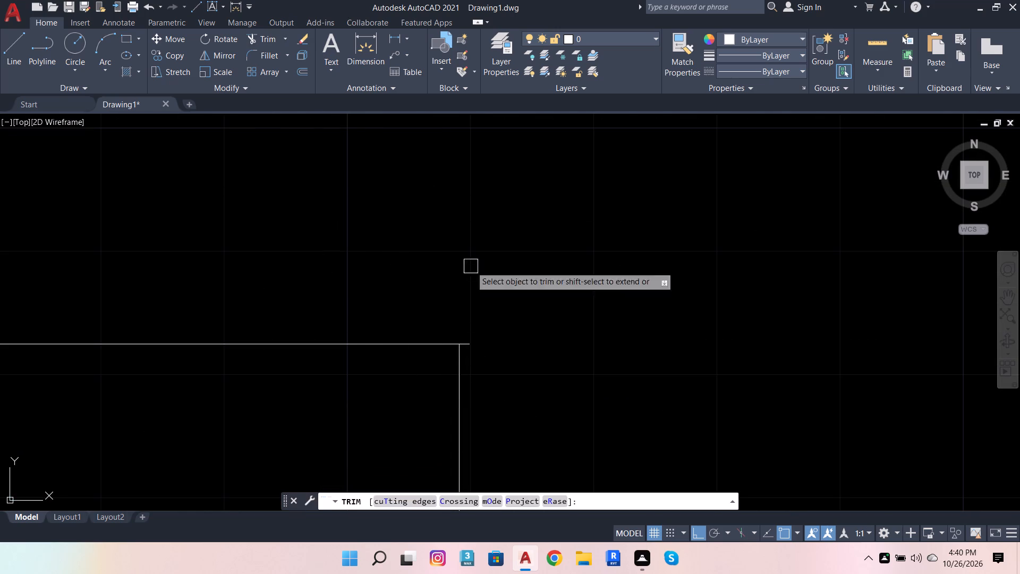
drag(471, 343, 477, 344)
scroll(537, 332, down, 4)
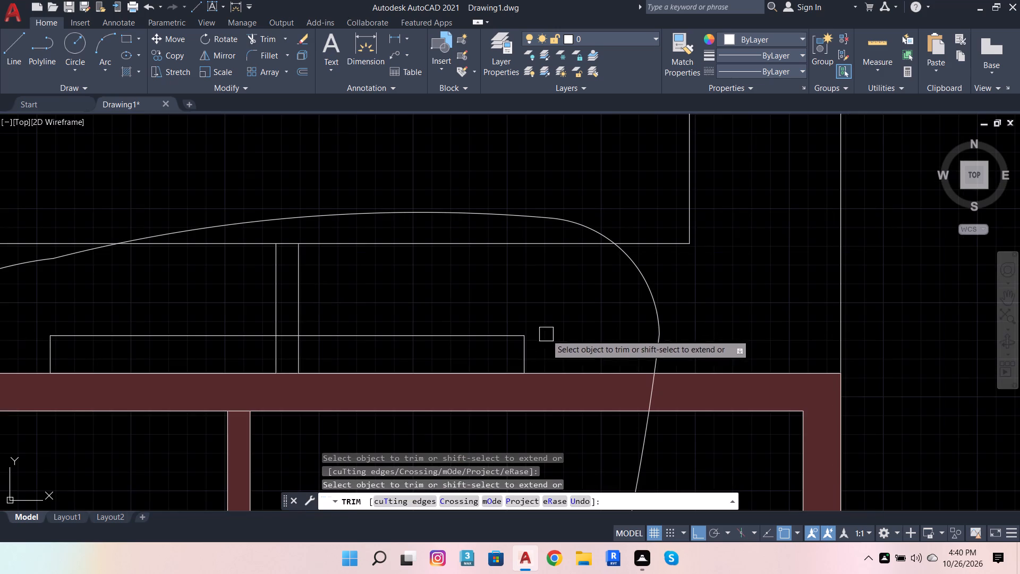
click(331, 351)
click(261, 351)
scroll(465, 377, down, 2)
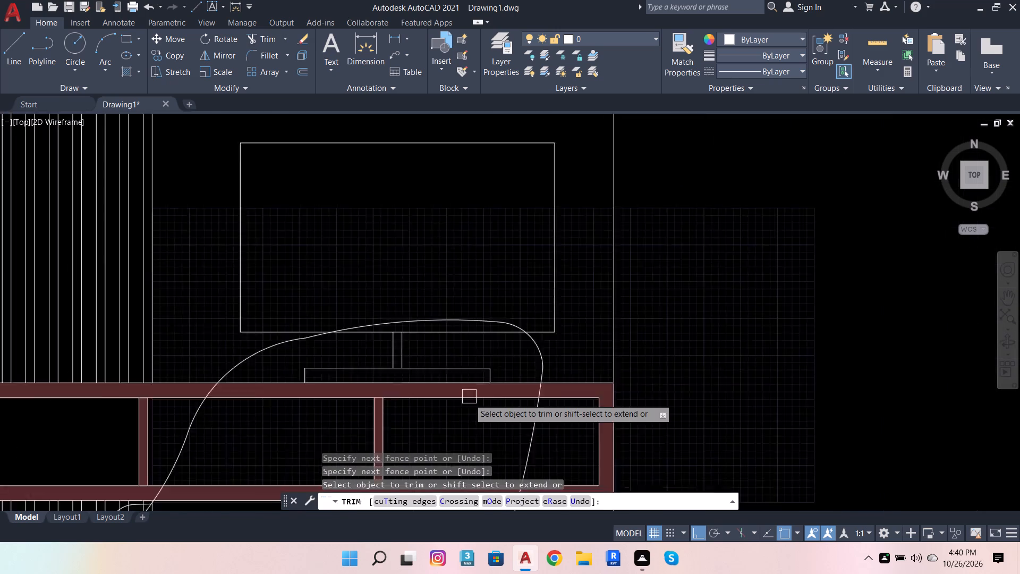
scroll(469, 399, down, 1)
scroll(588, 325, down, 2)
key(Escape)
key(Escape)
key(Escape)
scroll(585, 339, up, 1)
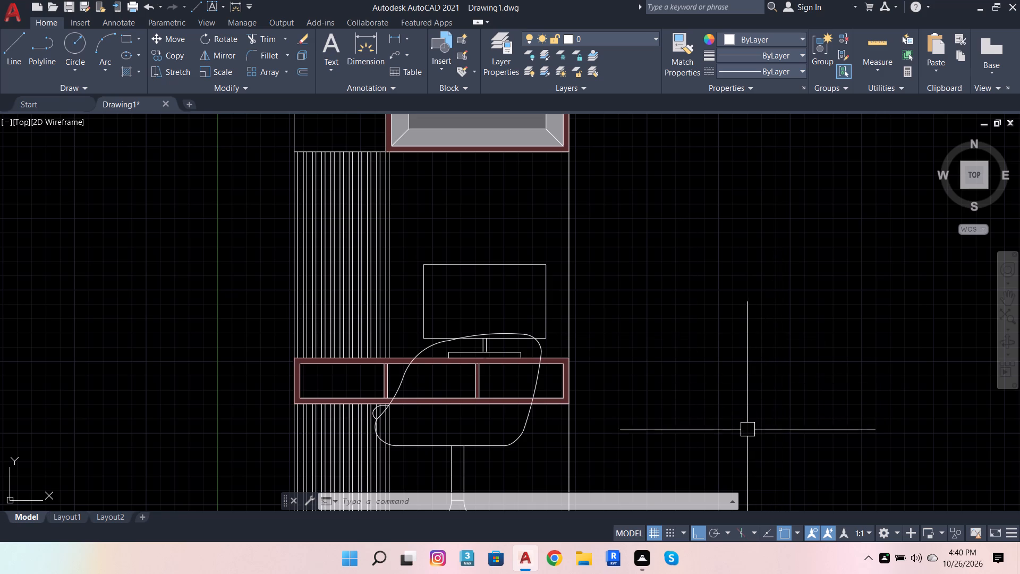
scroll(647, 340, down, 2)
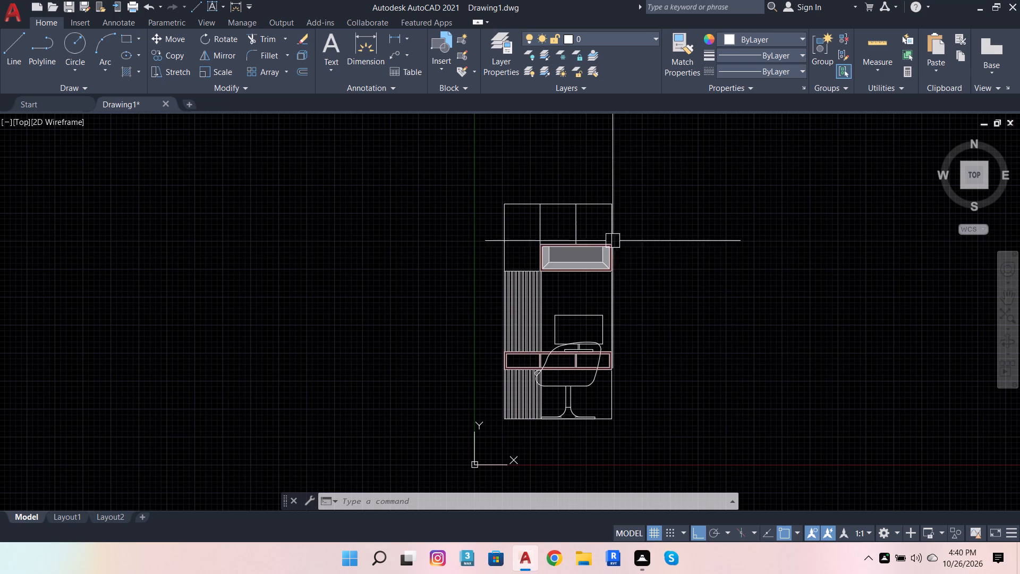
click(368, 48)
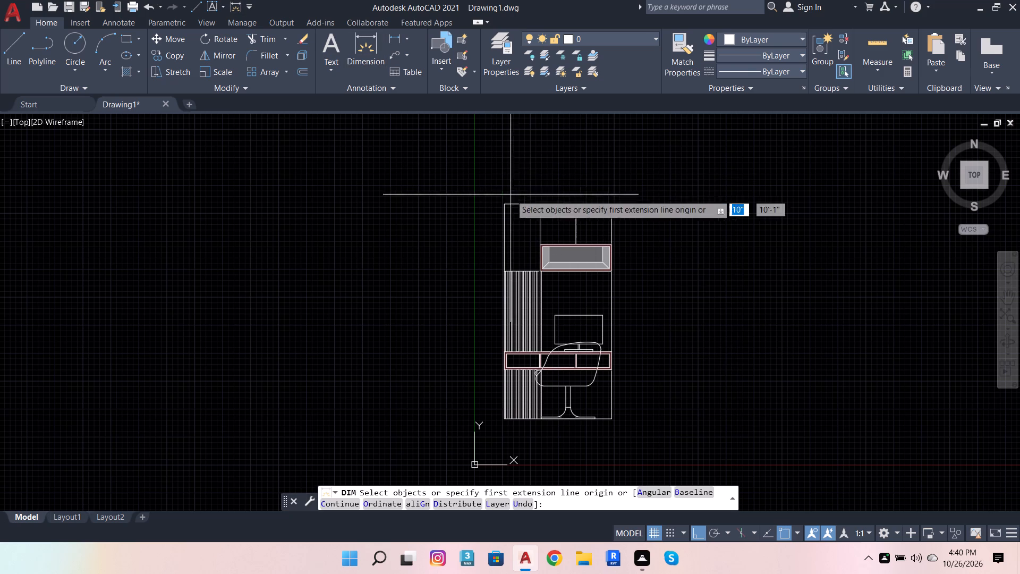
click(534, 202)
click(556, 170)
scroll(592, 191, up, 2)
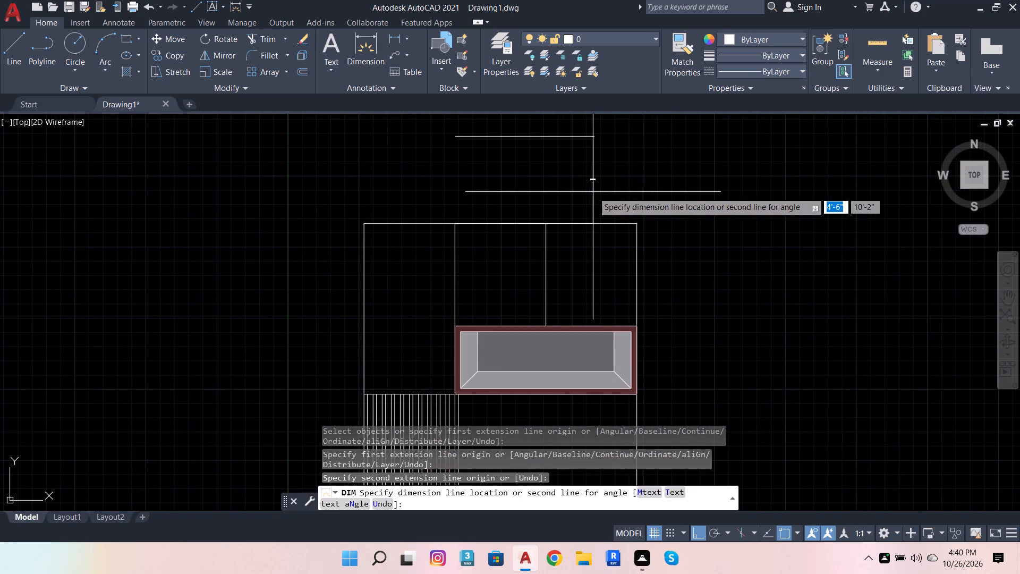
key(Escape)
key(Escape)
Modify the Standard dimension style's primary units to Architectural with 0'-0" precision.
text(DIM)
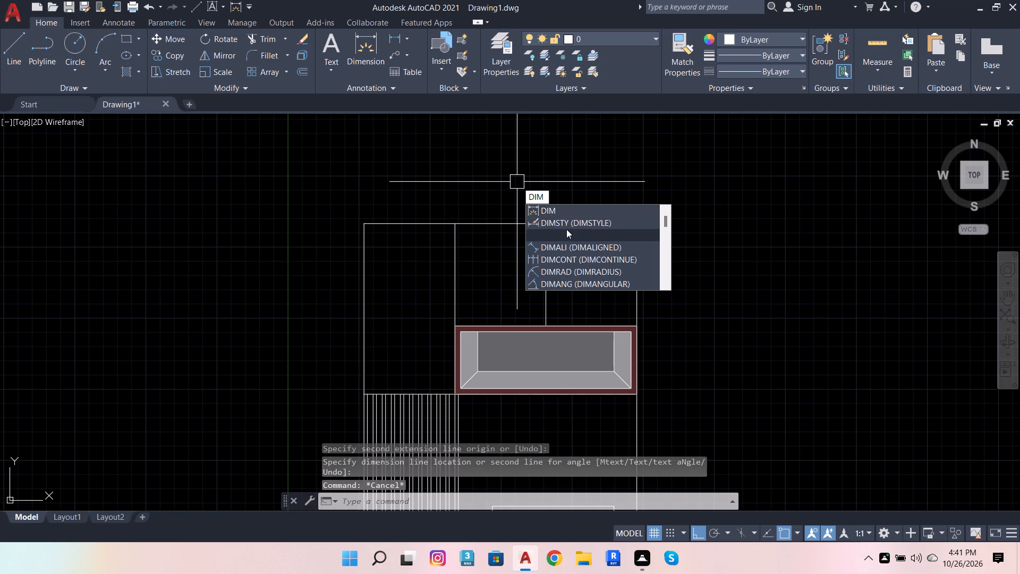
click(566, 225)
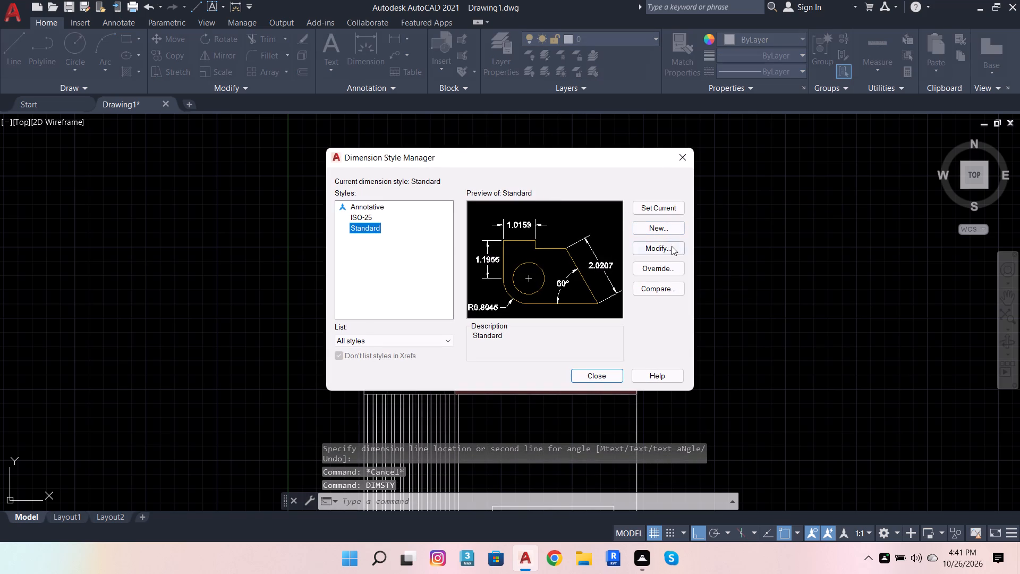
click(672, 248)
click(503, 137)
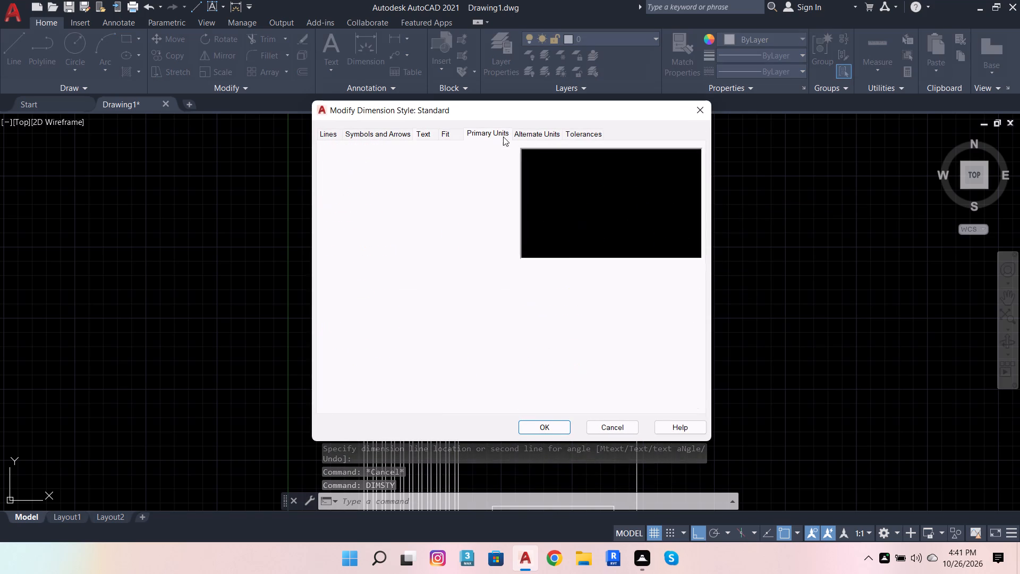
click(481, 161)
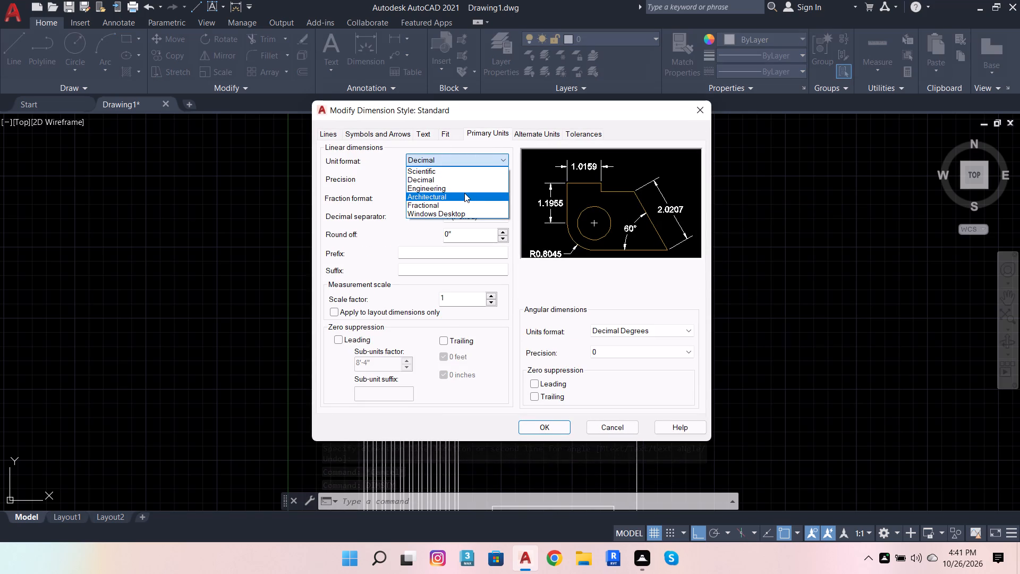
click(464, 193)
click(460, 178)
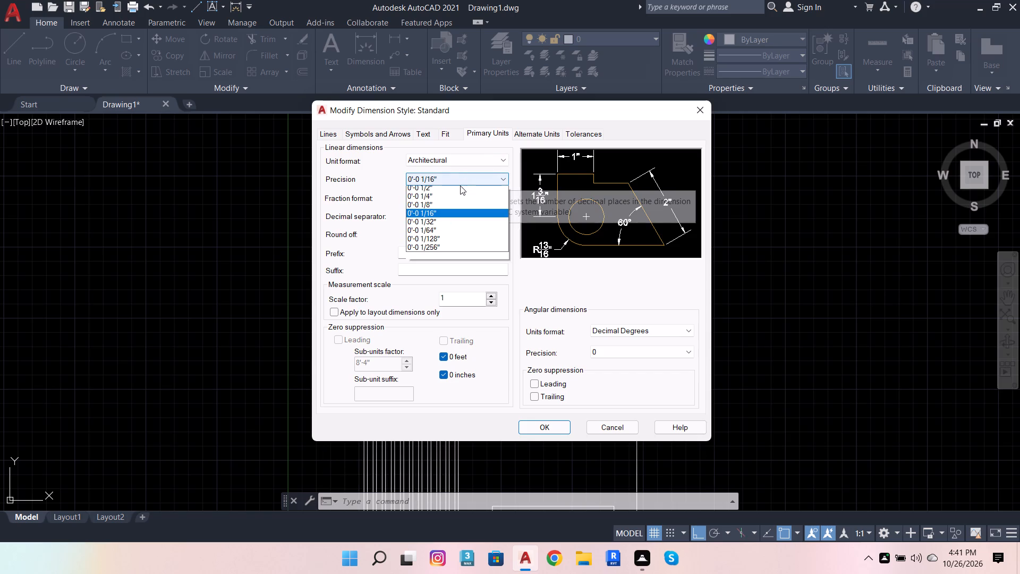
click(460, 185)
click(435, 189)
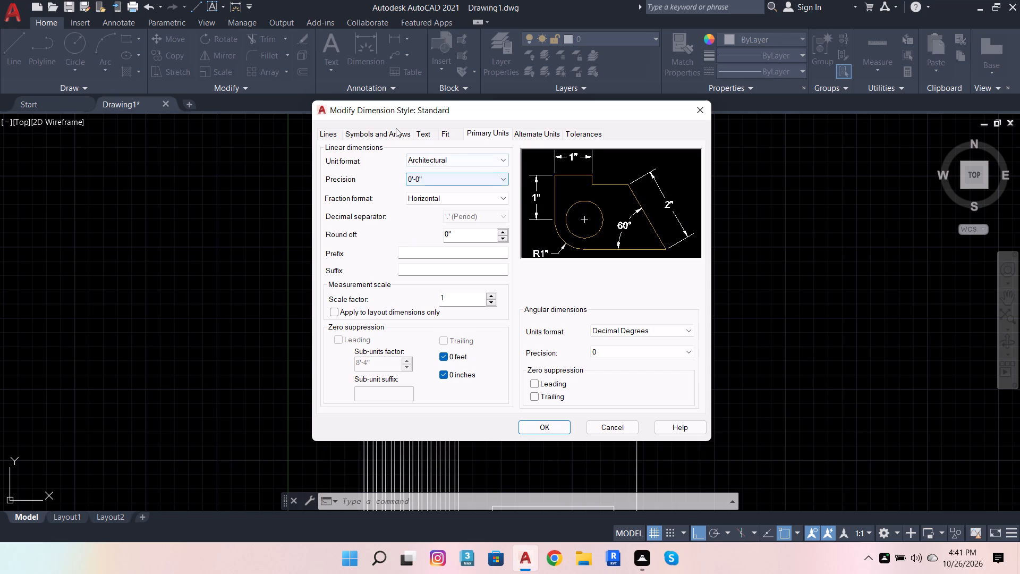
Set the Standard dimension style's text height to 4".
click(428, 131)
drag(492, 226, 443, 225)
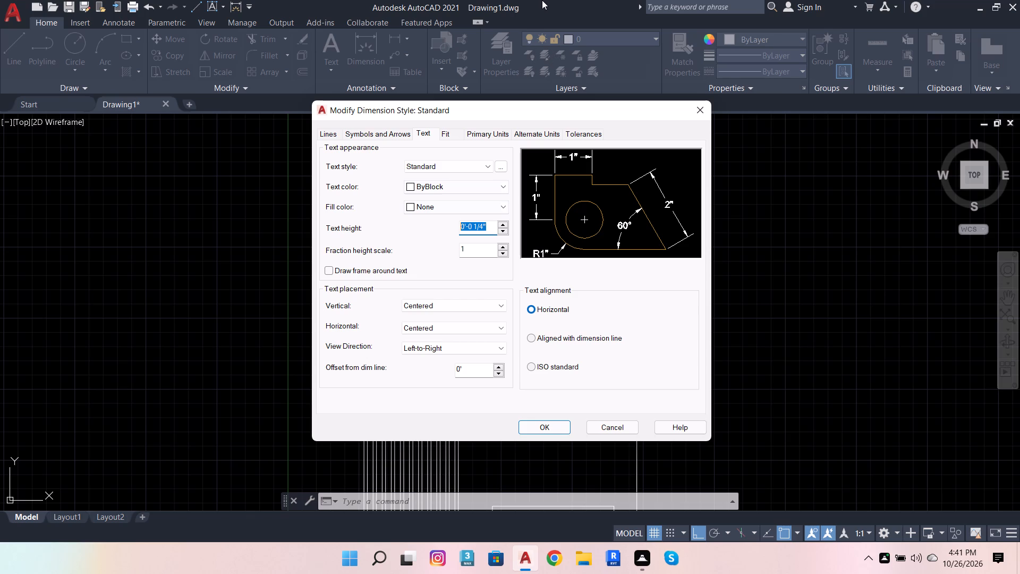
key(4)
key(Return)
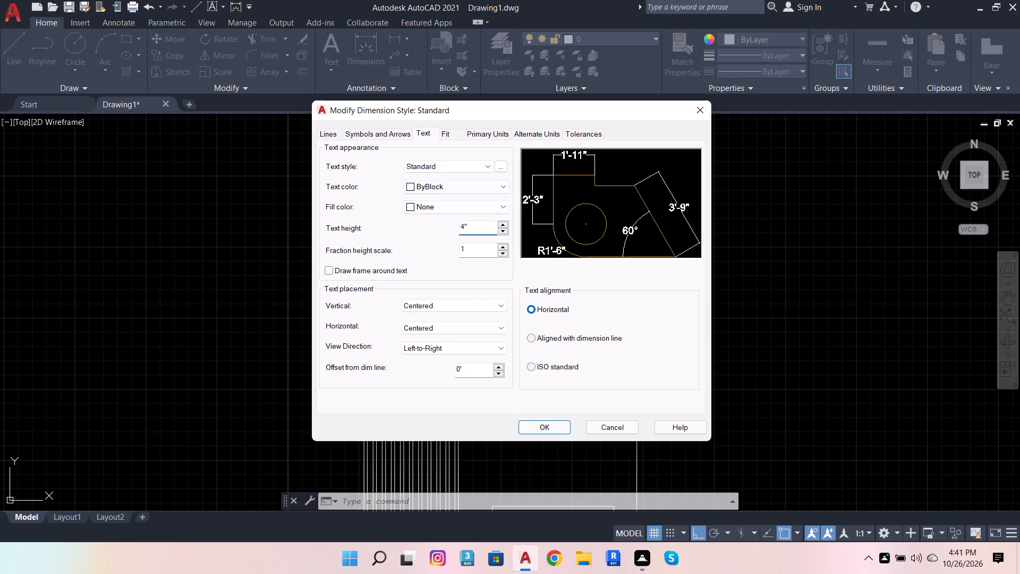
Change the first, second and leader arrowheads of the Standard dimension style to Oblique.
click(367, 131)
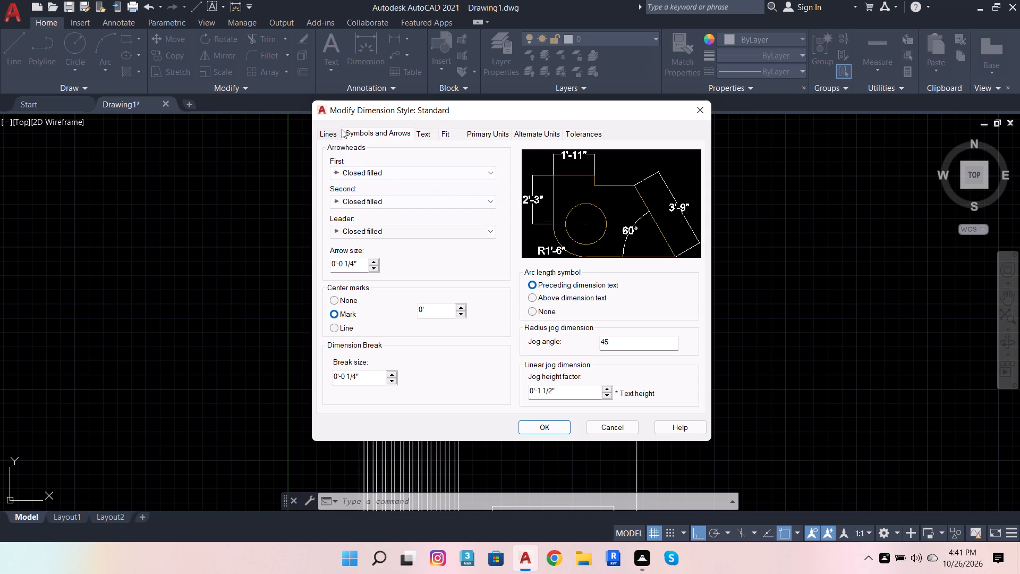
click(335, 174)
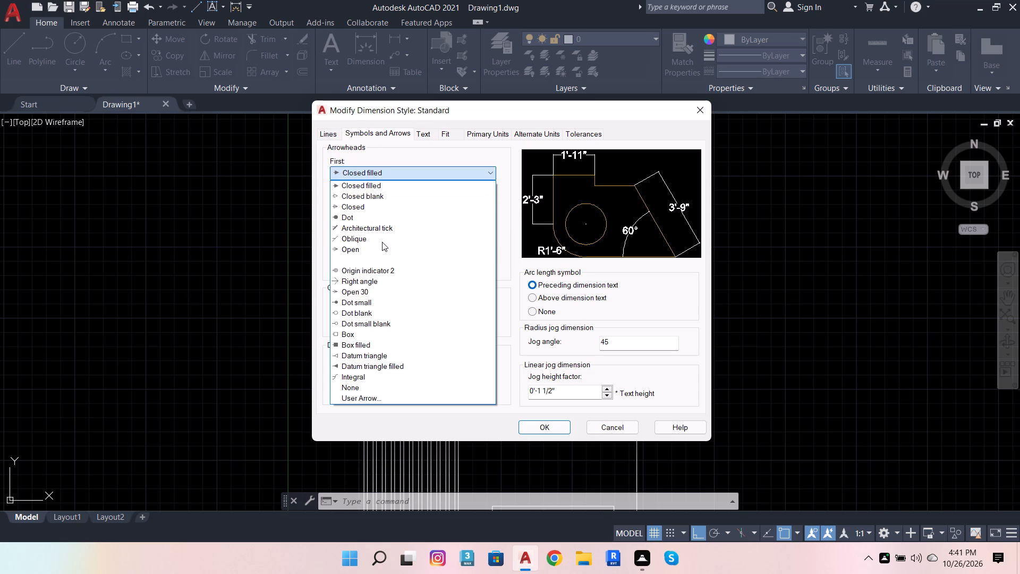
click(380, 236)
click(380, 235)
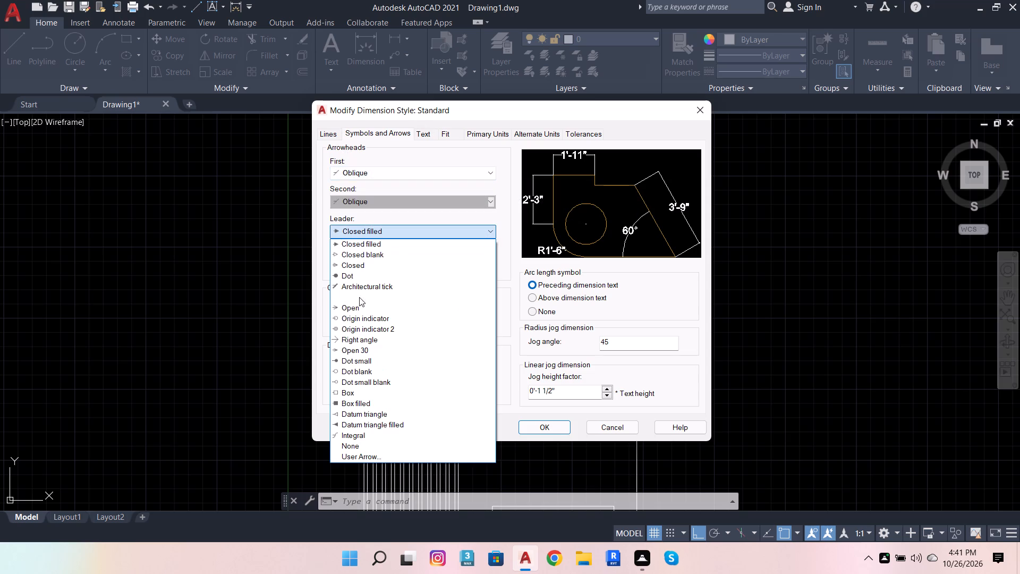
click(359, 299)
Set the arrow size to 1" and apply the changes to the Standard dimension style.
drag(366, 263, 325, 263)
text(11)
key(Return)
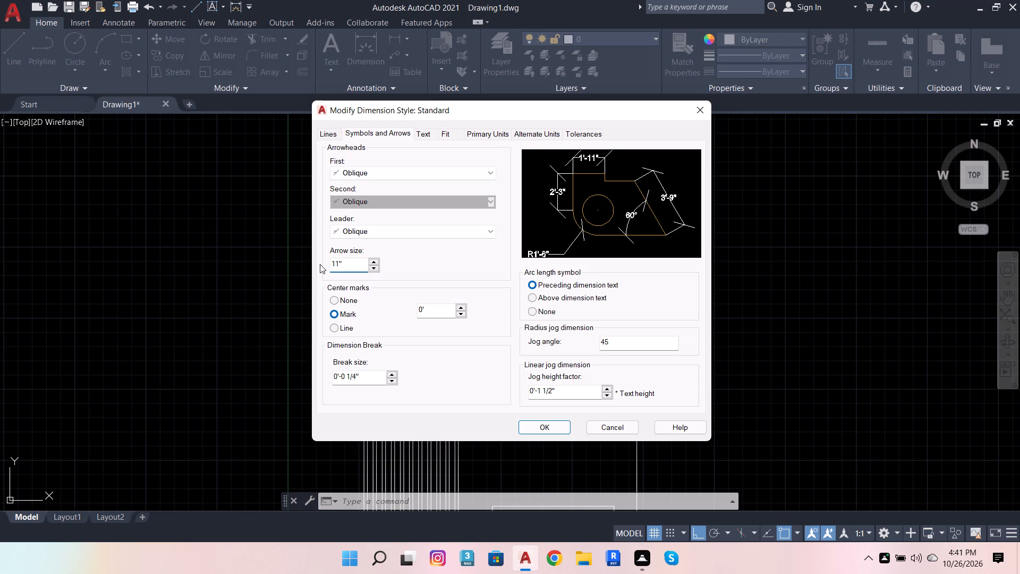
key(Right)
key(Right)
key(BackSpace)
key(Return)
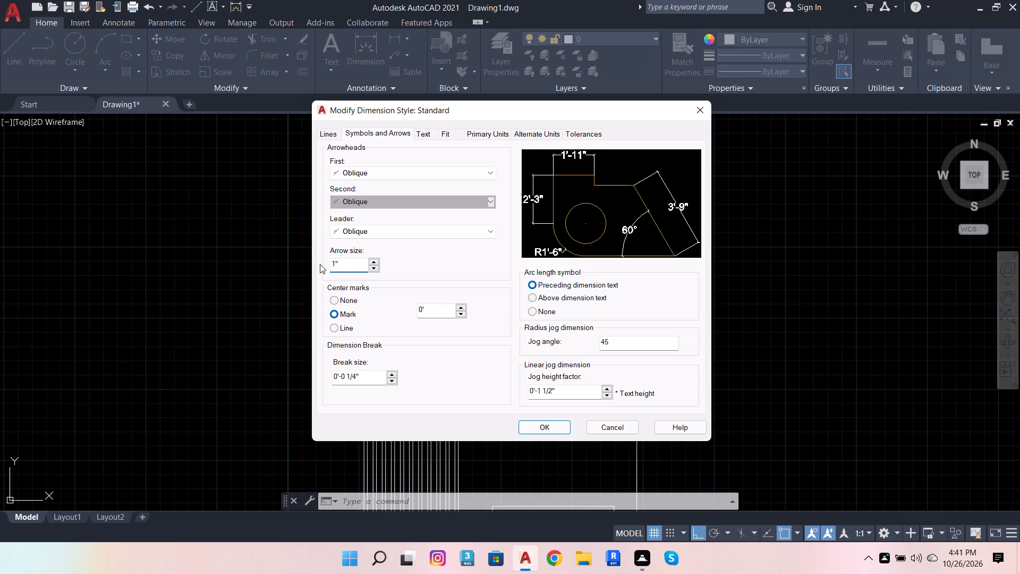
click(555, 423)
Set the Standard dimension style as current.
click(669, 211)
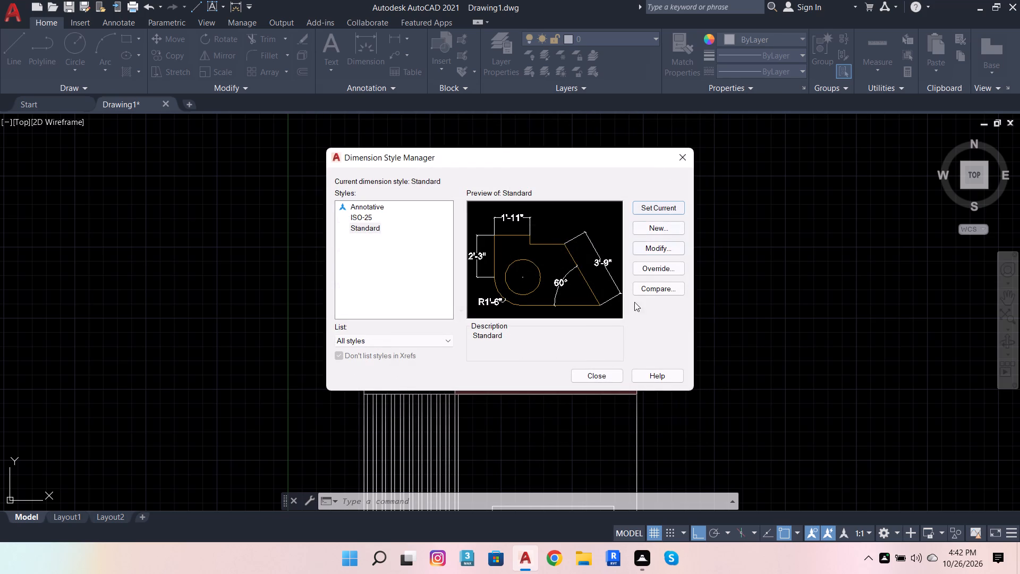
Finish with the dimension styles and dimension the overall cabinet width above its top edge.
click(605, 379)
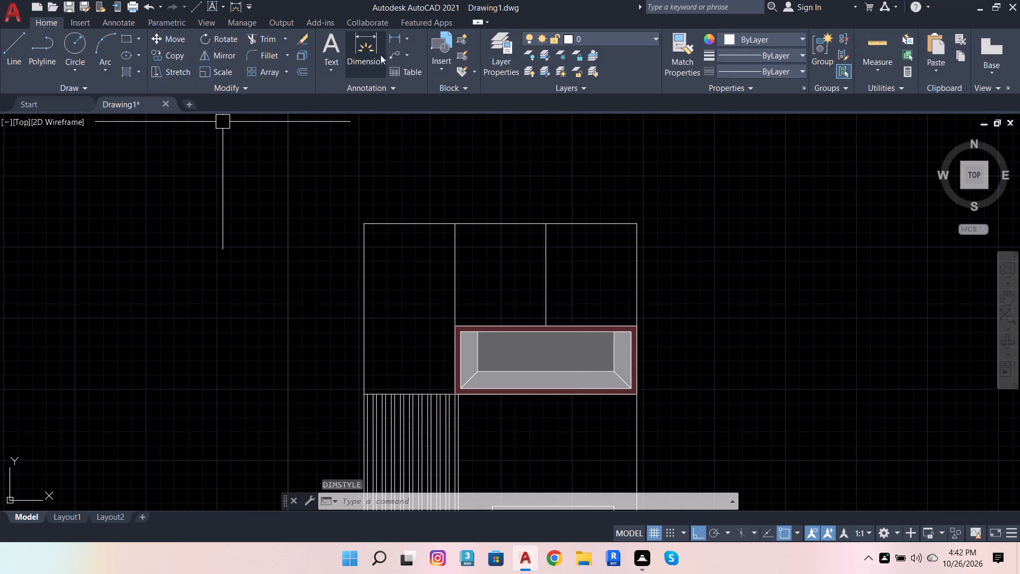
click(374, 44)
click(427, 221)
click(448, 165)
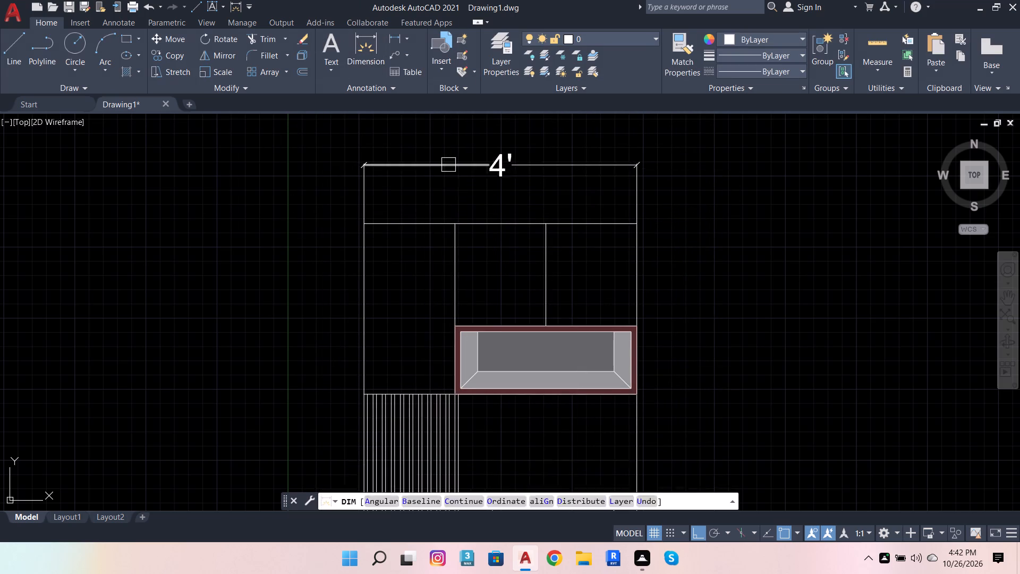
Dimension the widths of the left and middle upper cabinet sections on one aligned row beneath the overall dimension.
click(369, 32)
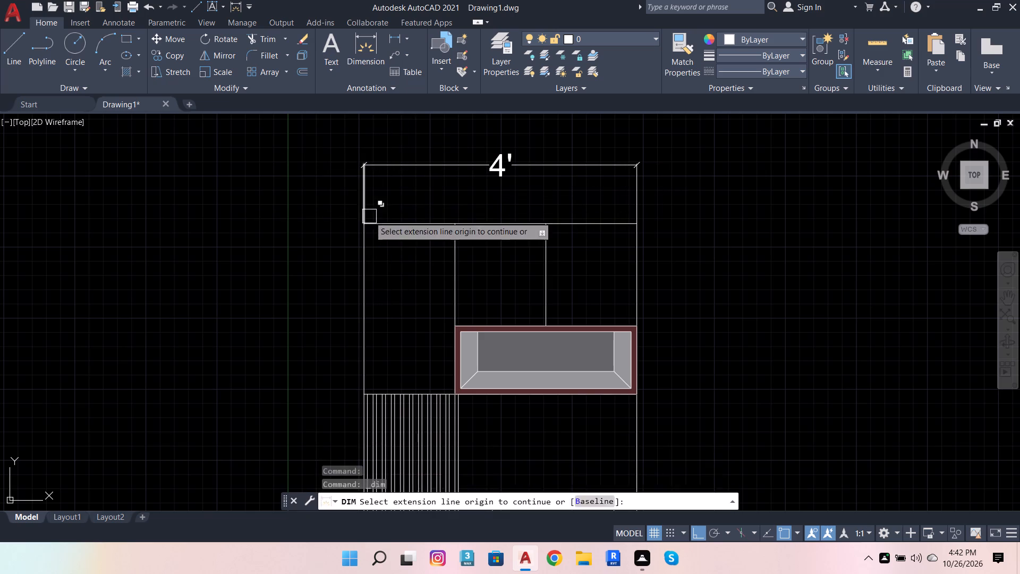
click(368, 218)
click(451, 222)
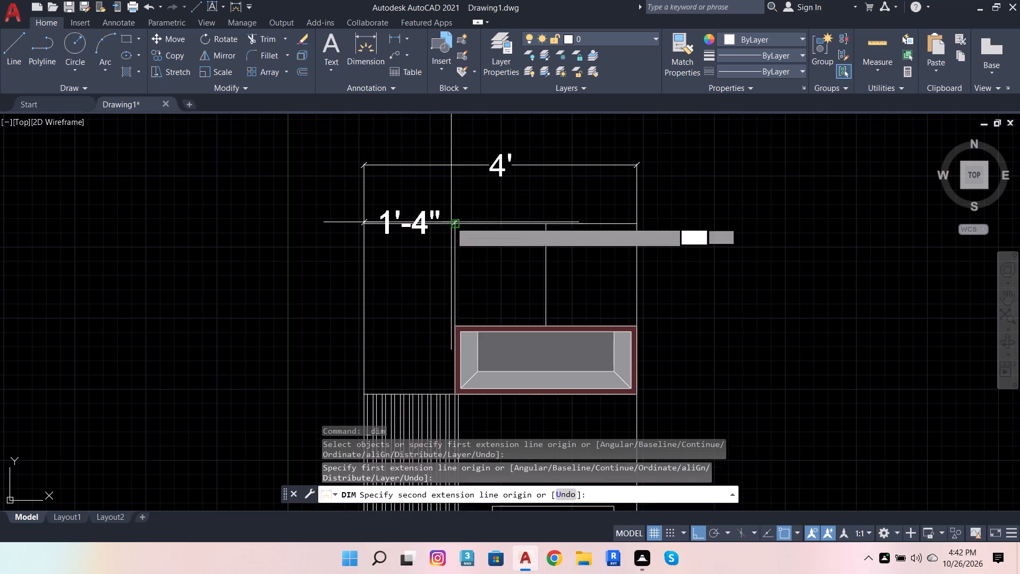
click(433, 205)
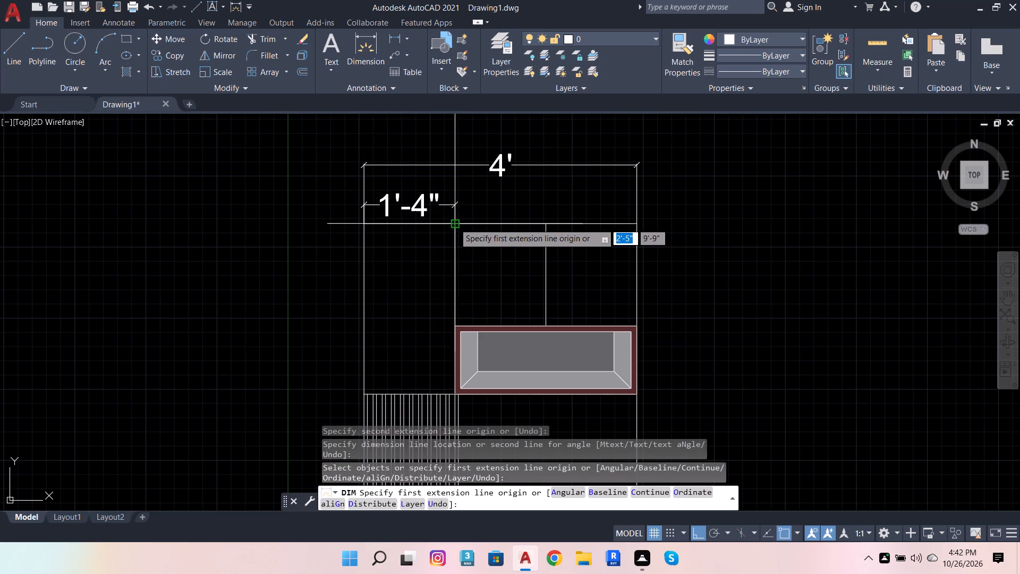
click(455, 223)
click(542, 224)
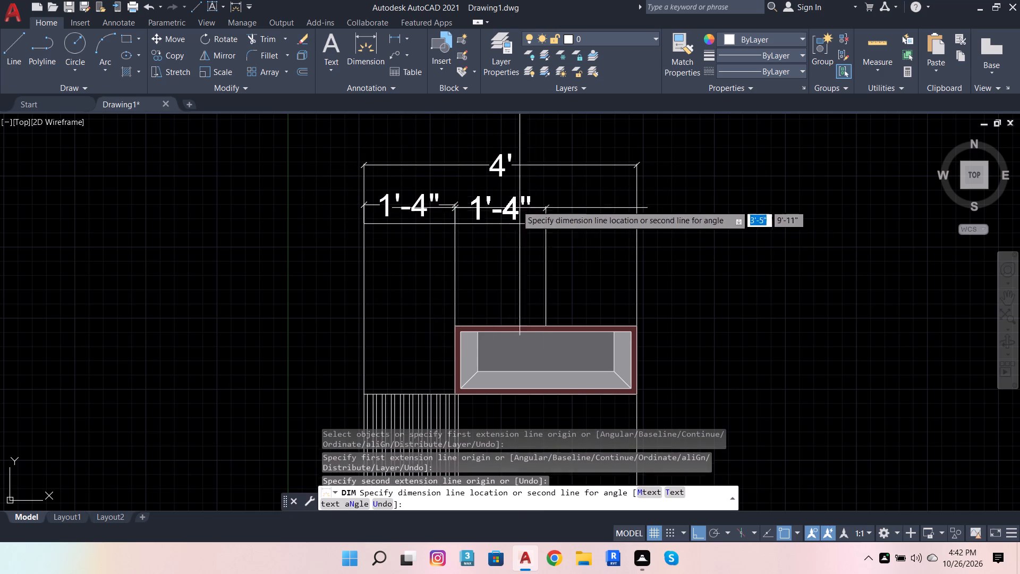
scroll(461, 207, up, 6)
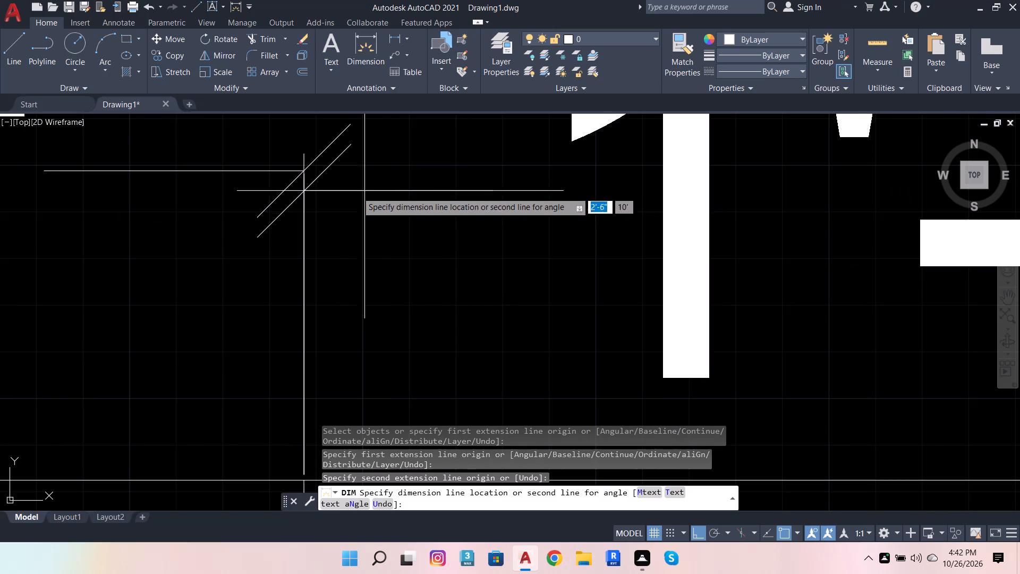
click(307, 173)
scroll(306, 196, down, 5)
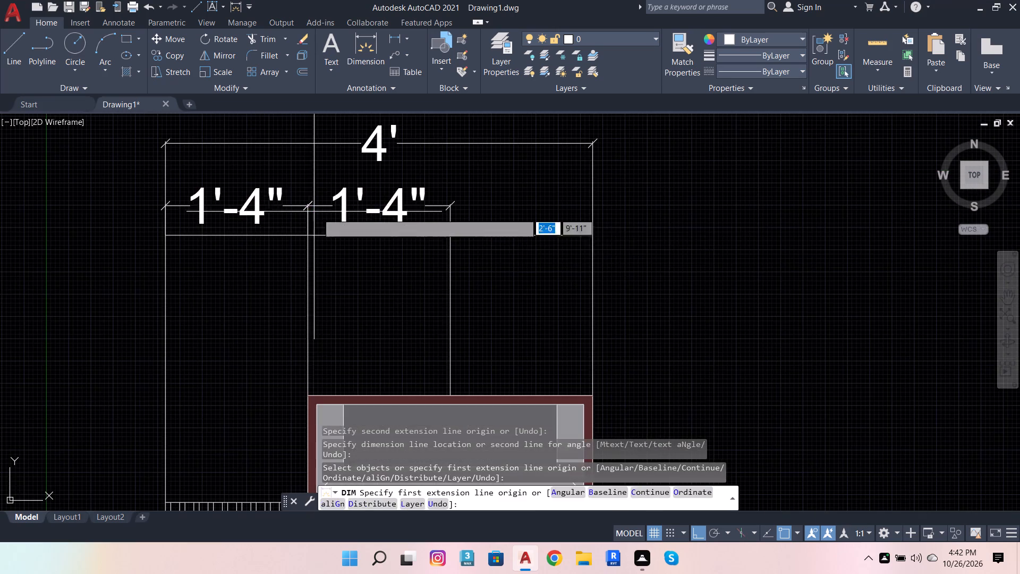
Dimension the width of the right upper cabinet section, aligned with the row of section widths.
scroll(482, 231, up, 3)
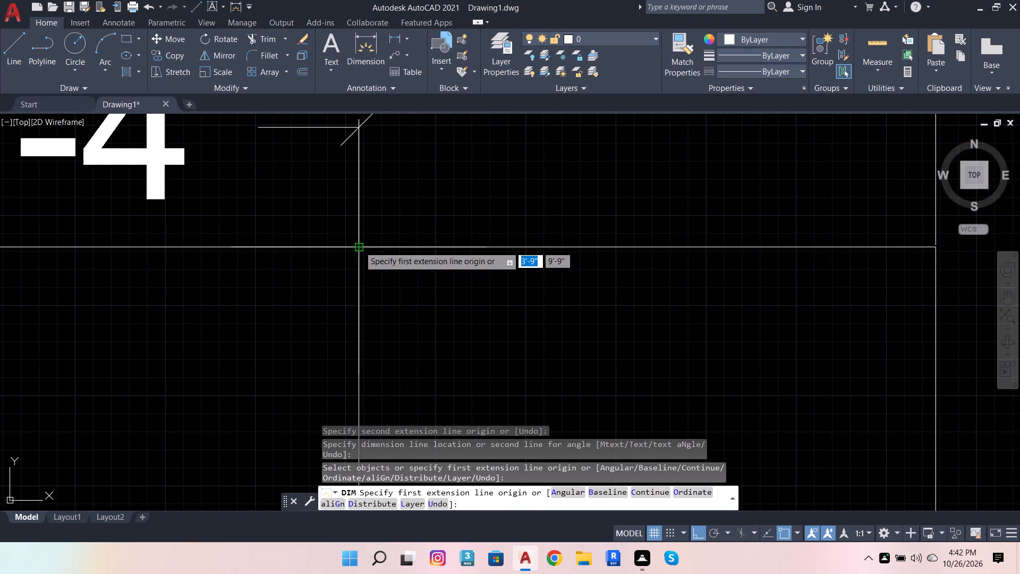
click(359, 246)
scroll(448, 258, down, 3)
click(569, 259)
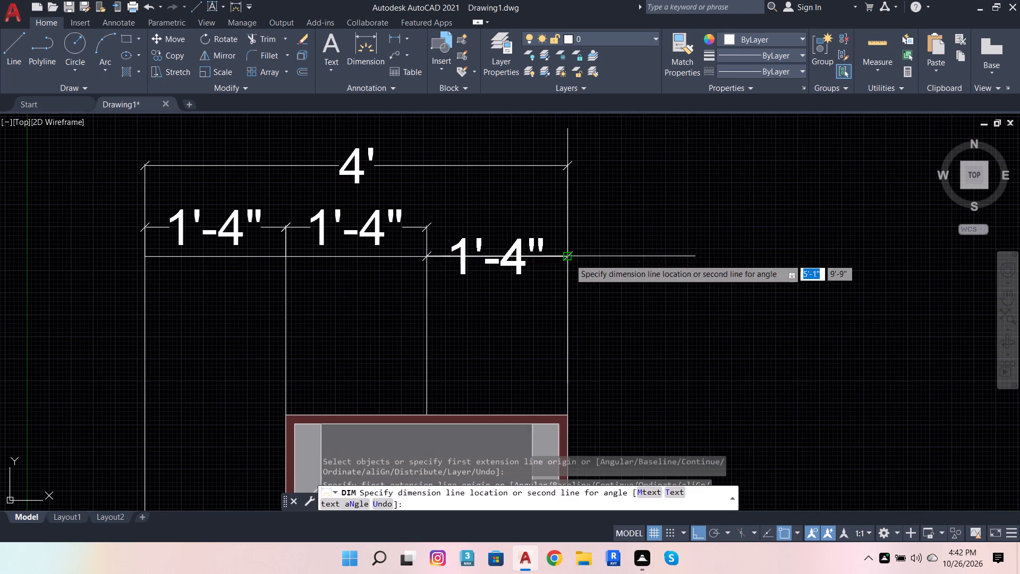
scroll(433, 224, up, 3)
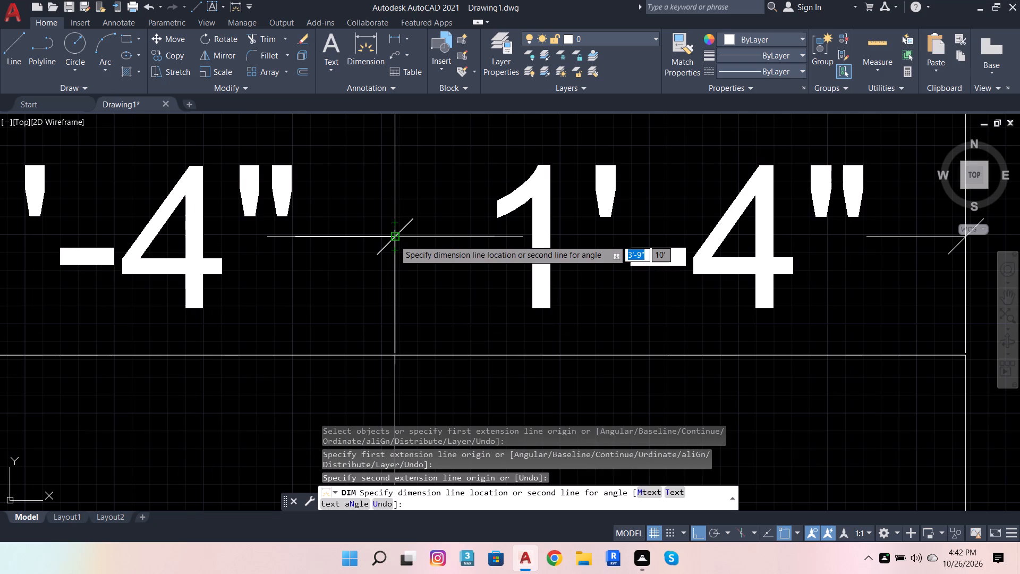
click(394, 240)
scroll(458, 205, down, 5)
scroll(479, 254, down, 3)
Dimension the heights of the upper cabinet and the framed open shelf below it, aligned along the elevation's right side.
scroll(483, 259, up, 4)
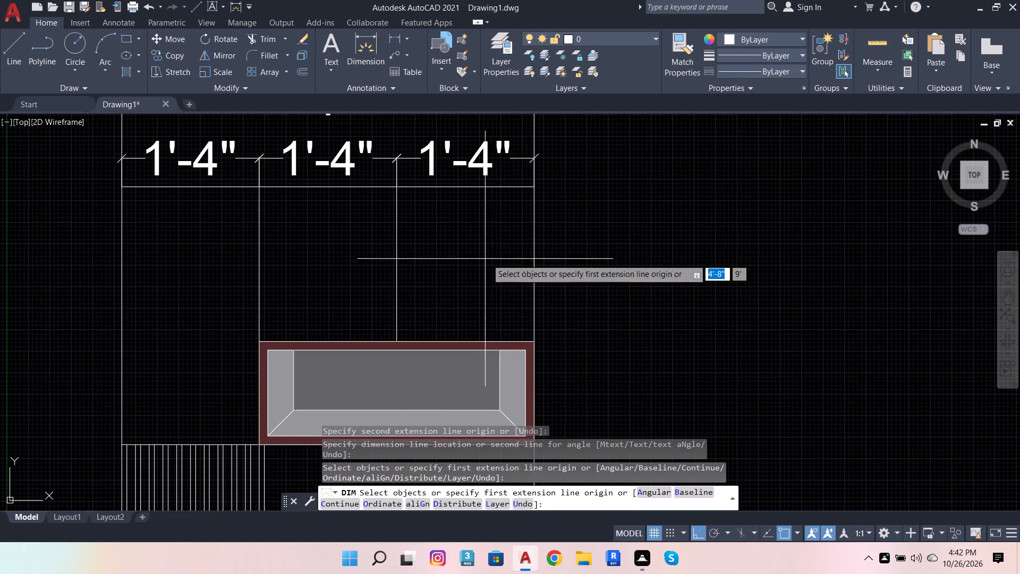
click(531, 226)
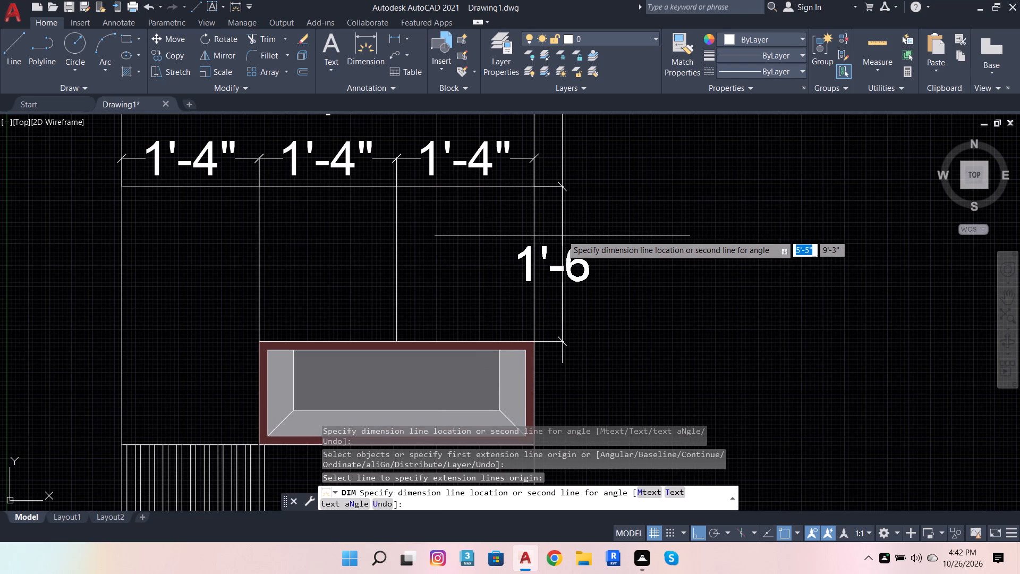
click(562, 235)
click(541, 372)
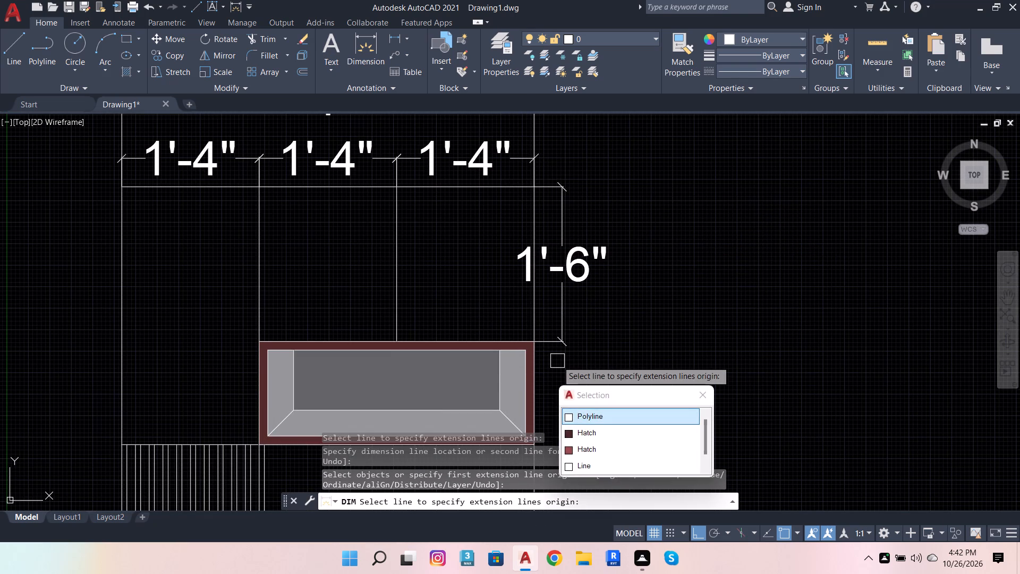
scroll(568, 357, up, 6)
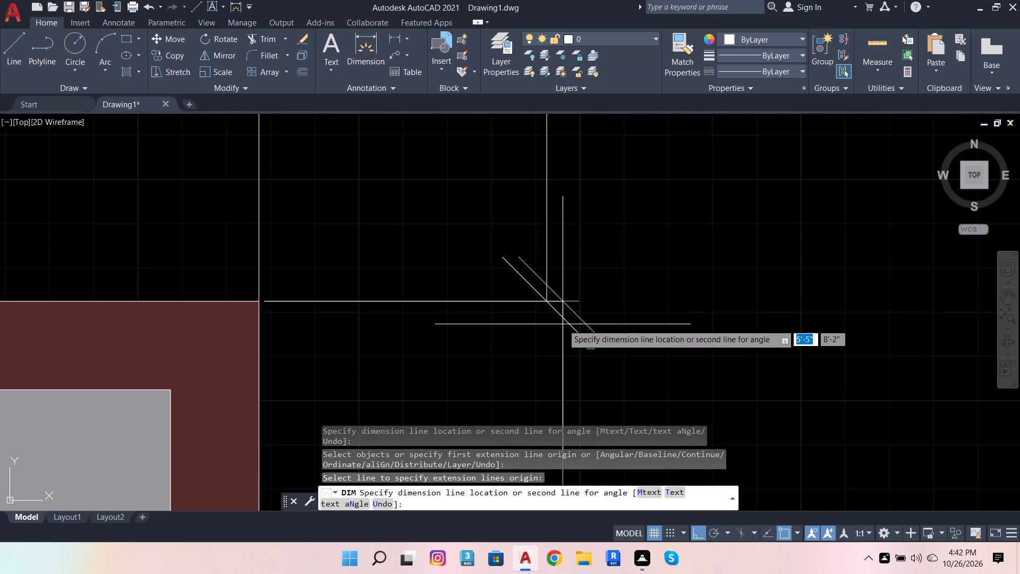
click(545, 303)
scroll(602, 252, down, 5)
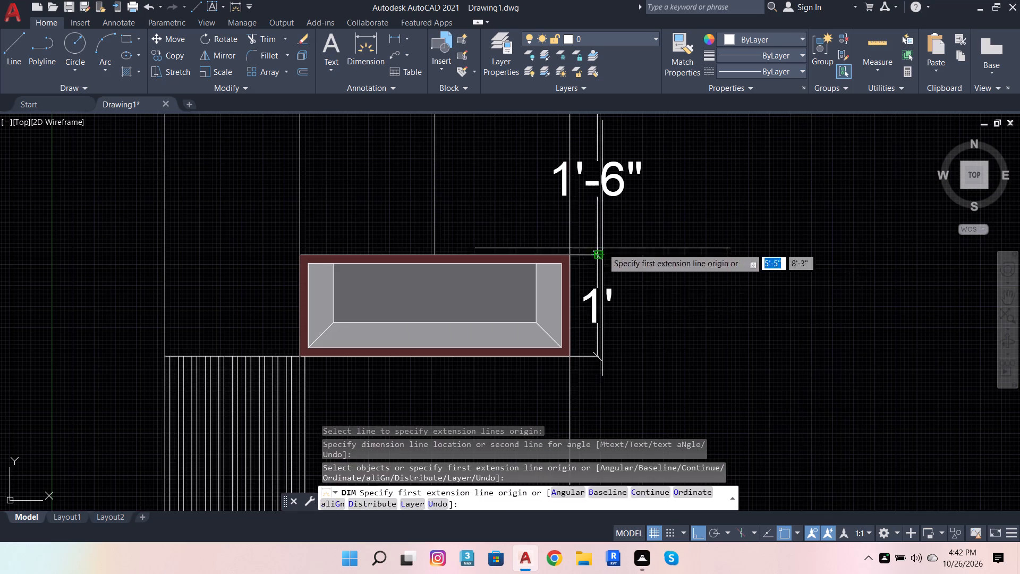
Dimension the height of the open space between the framed shelf and the desk top, continuing the right-side vertical row.
scroll(589, 276, down, 2)
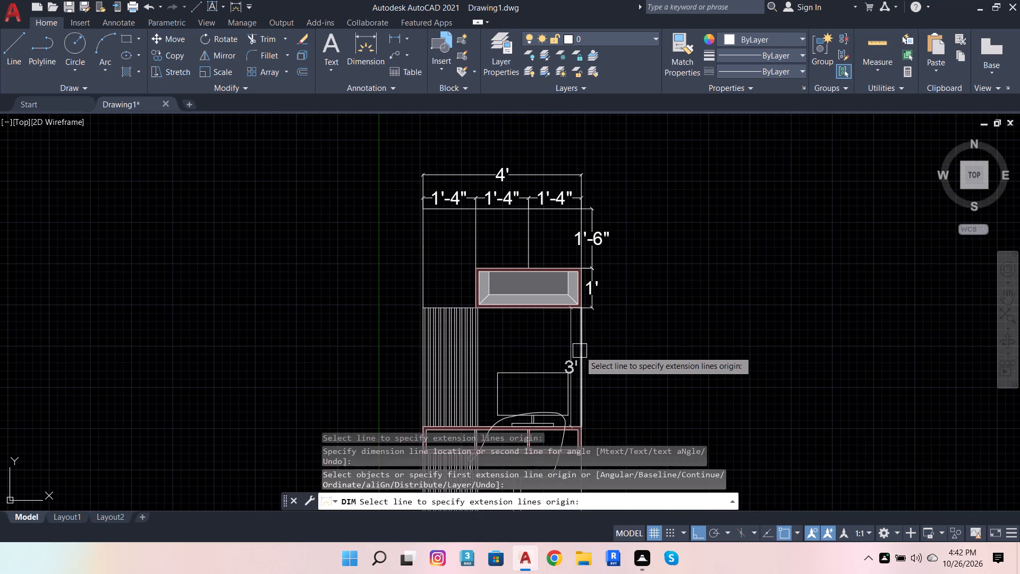
click(580, 351)
scroll(598, 302, up, 6)
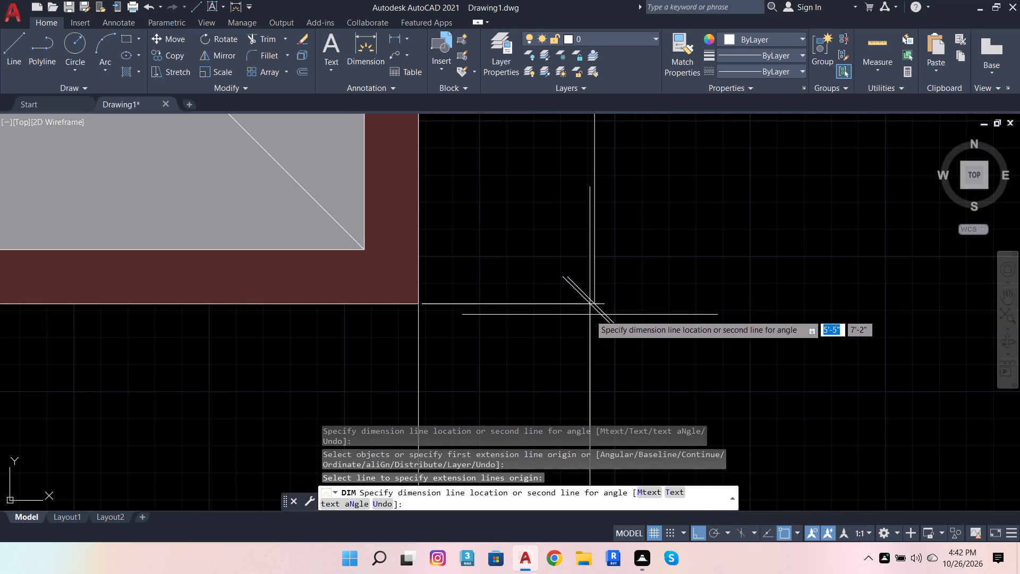
click(595, 306)
scroll(679, 222, down, 5)
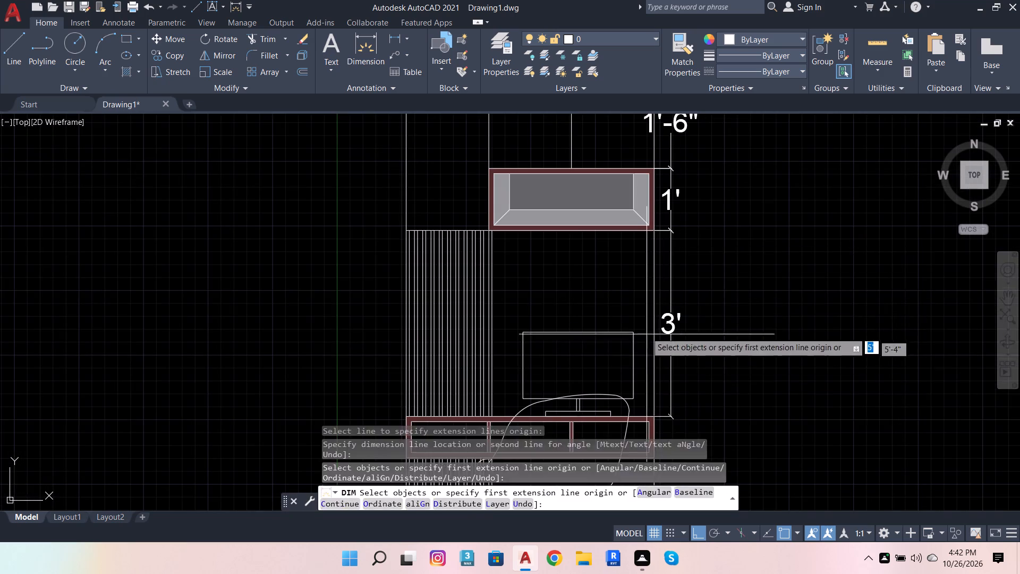
Dimension the height of the desk's framed drawer unit, in line with the right-side vertical dimensions.
scroll(645, 328, down, 2)
scroll(640, 372, up, 4)
click(667, 355)
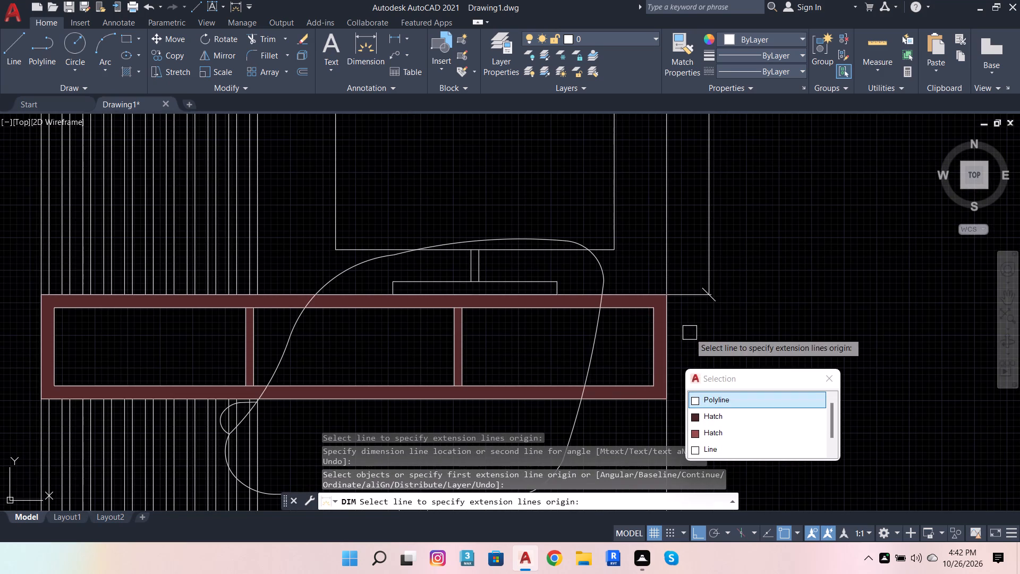
scroll(708, 301, up, 1)
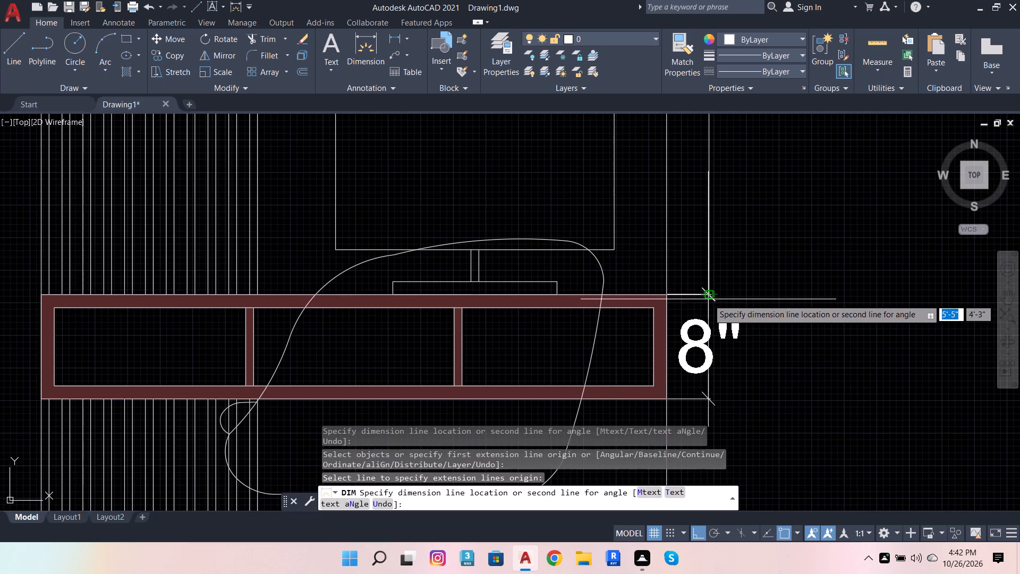
scroll(709, 299, up, 3)
click(699, 283)
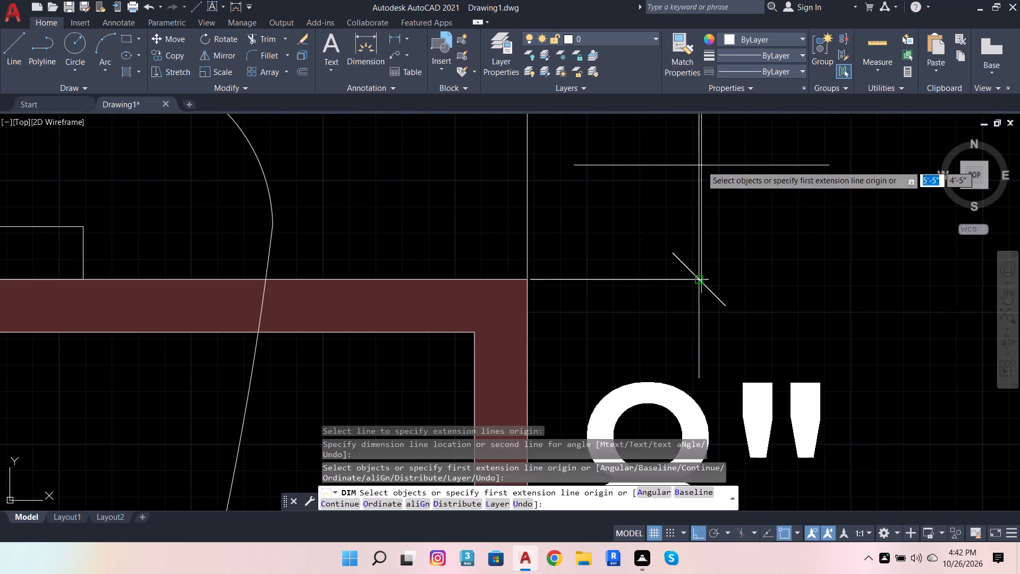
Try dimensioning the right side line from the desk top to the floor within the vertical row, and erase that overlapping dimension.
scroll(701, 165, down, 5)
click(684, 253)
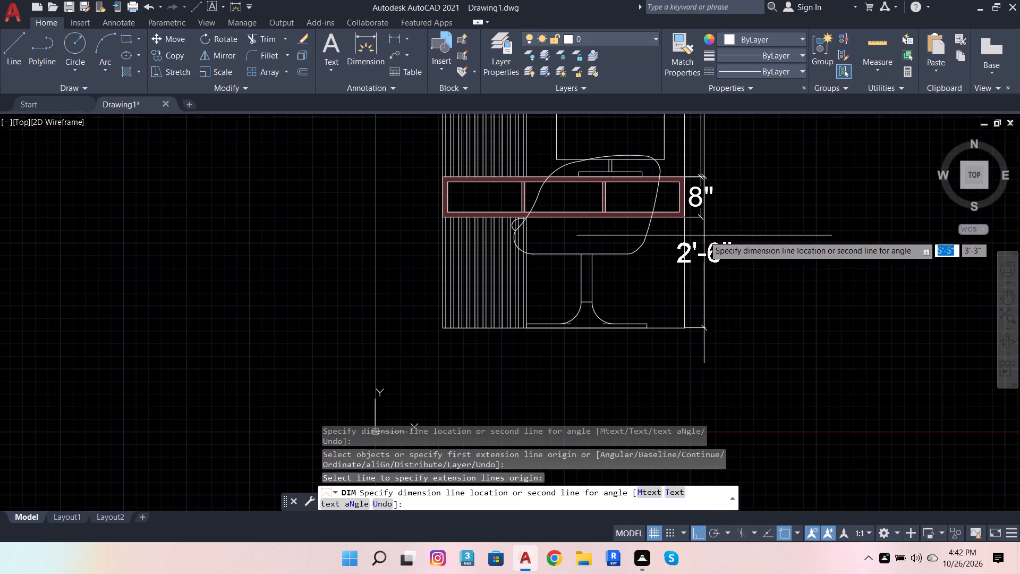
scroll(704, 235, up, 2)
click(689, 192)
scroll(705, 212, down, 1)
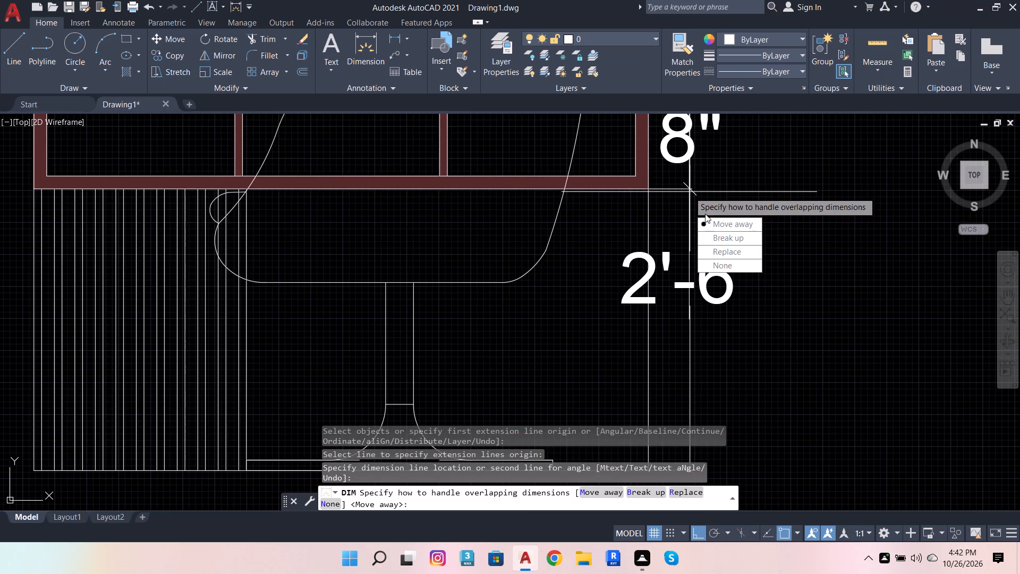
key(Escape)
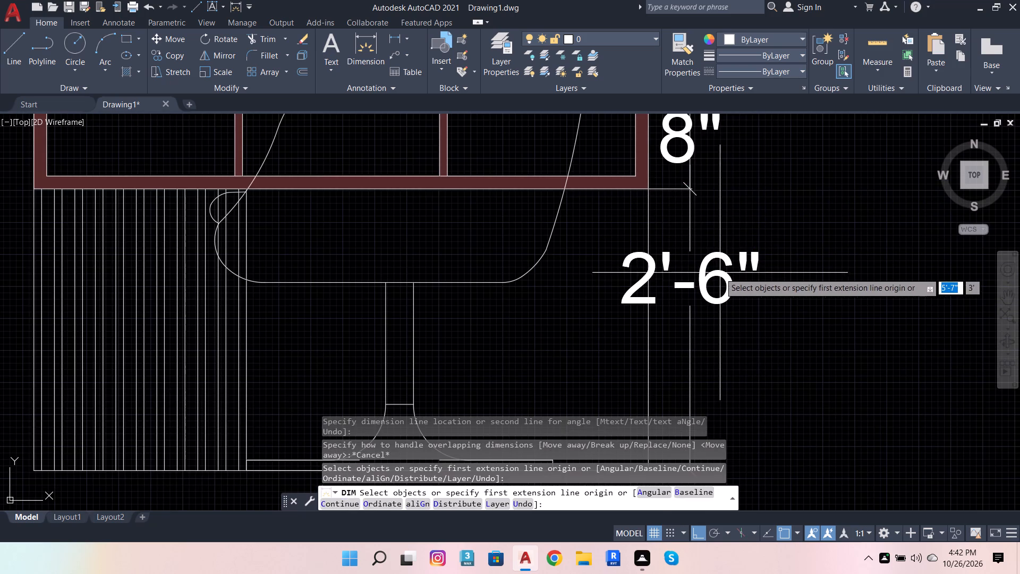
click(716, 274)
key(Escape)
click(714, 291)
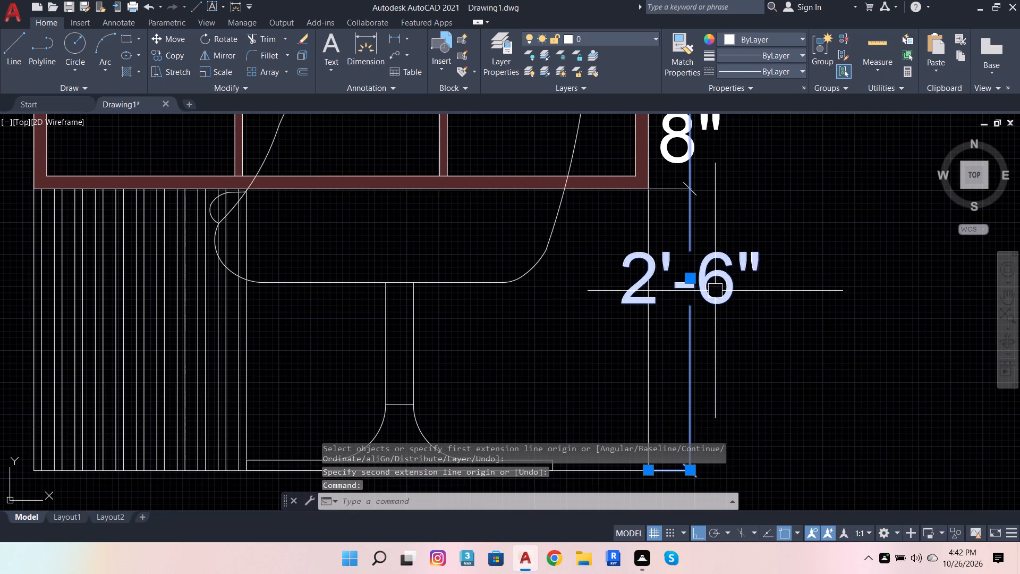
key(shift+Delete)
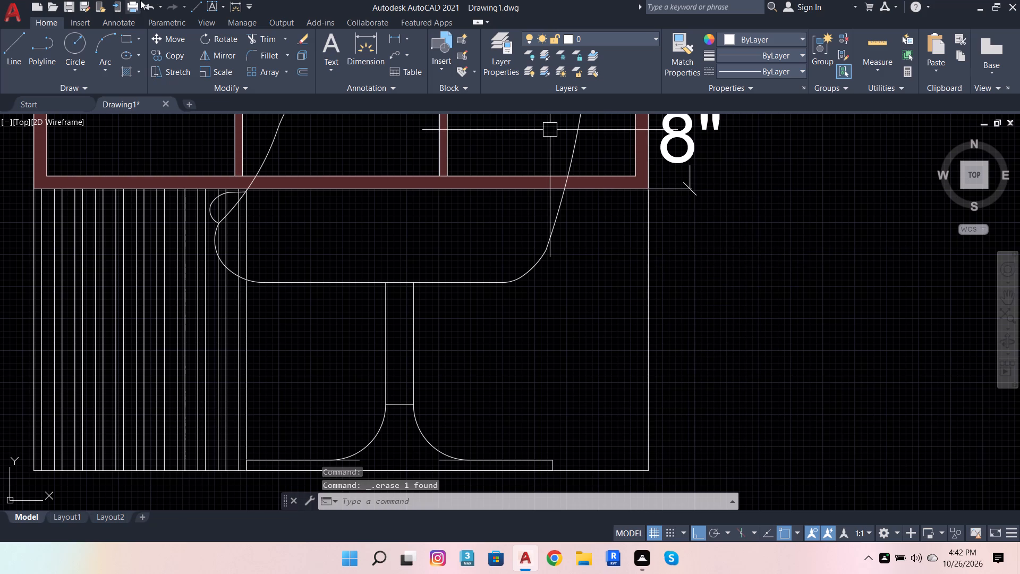
Dimension the height from the drawer unit's underside to the floor, aligned with the right-side vertical row.
click(361, 43)
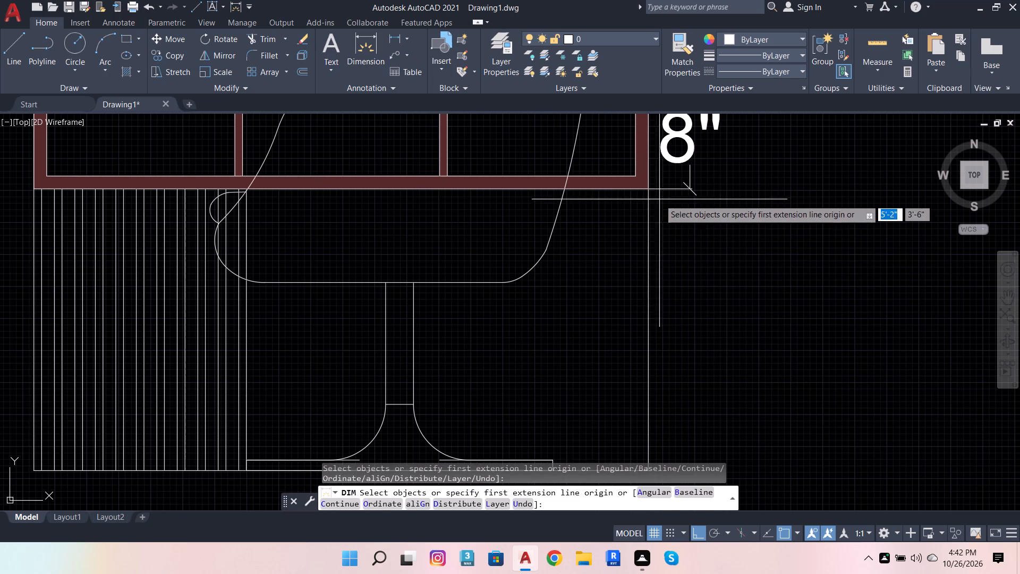
click(652, 193)
scroll(662, 271, down, 4)
scroll(661, 303, up, 3)
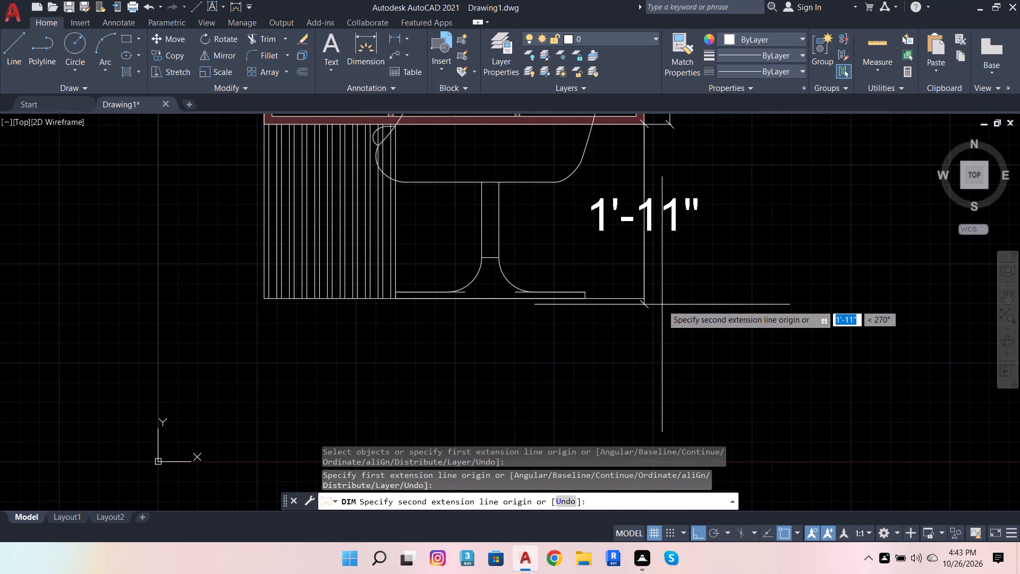
click(647, 300)
scroll(702, 291, down, 2)
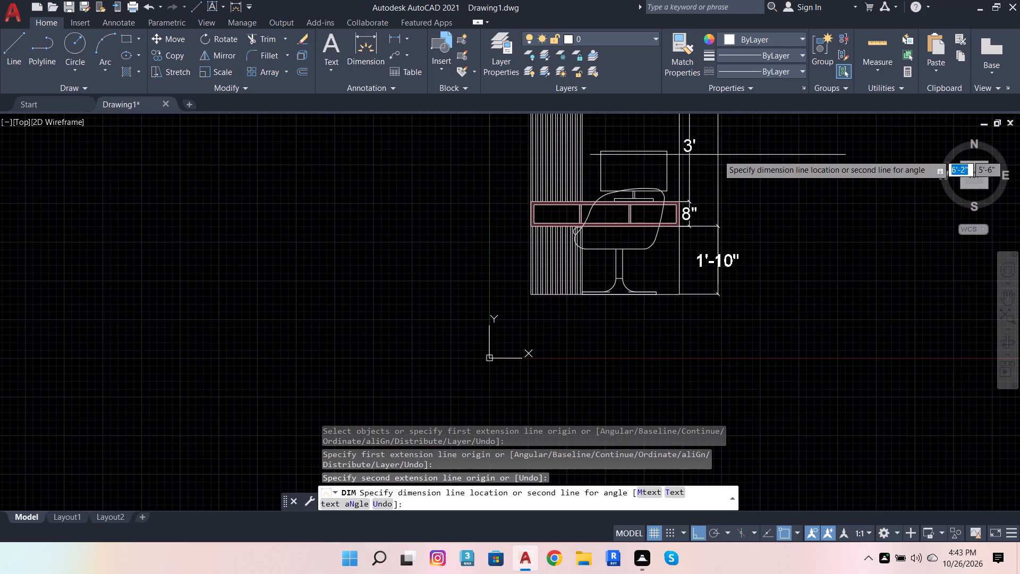
scroll(696, 218, up, 4)
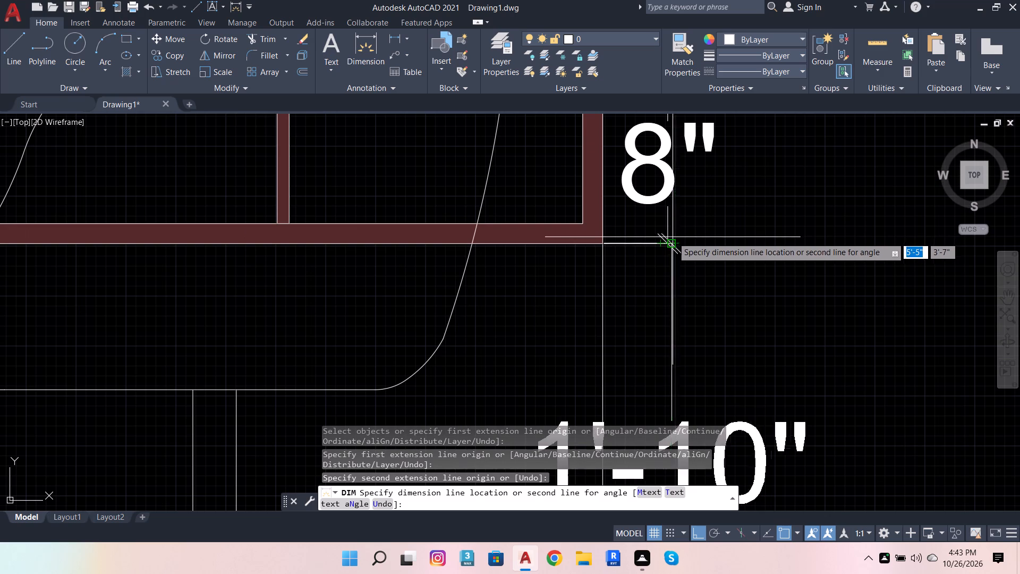
click(670, 243)
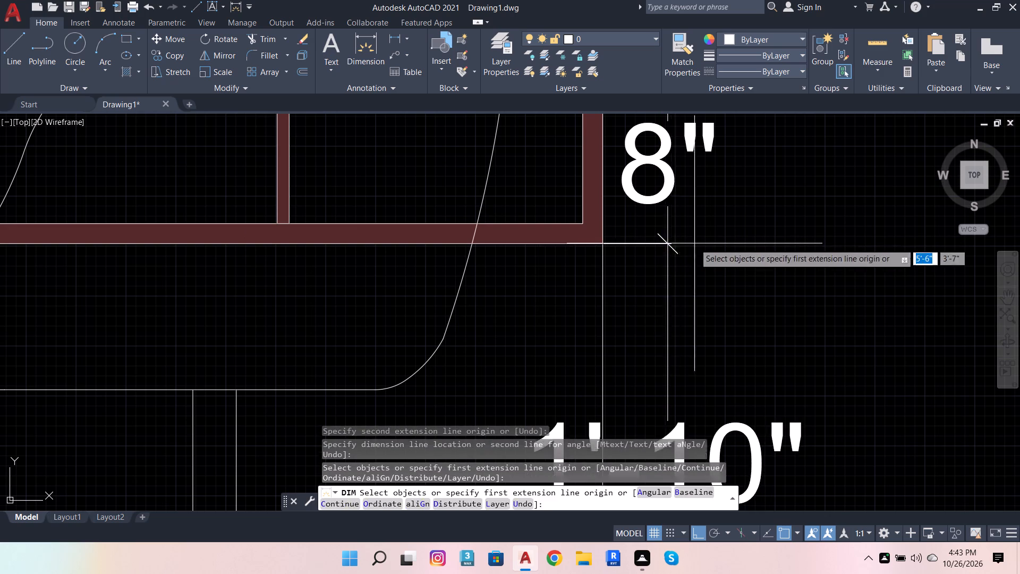
Dimension the overall height from the desk top to the floor, placed outside the right-side vertical dimension row.
scroll(695, 251, down, 3)
scroll(687, 246, up, 3)
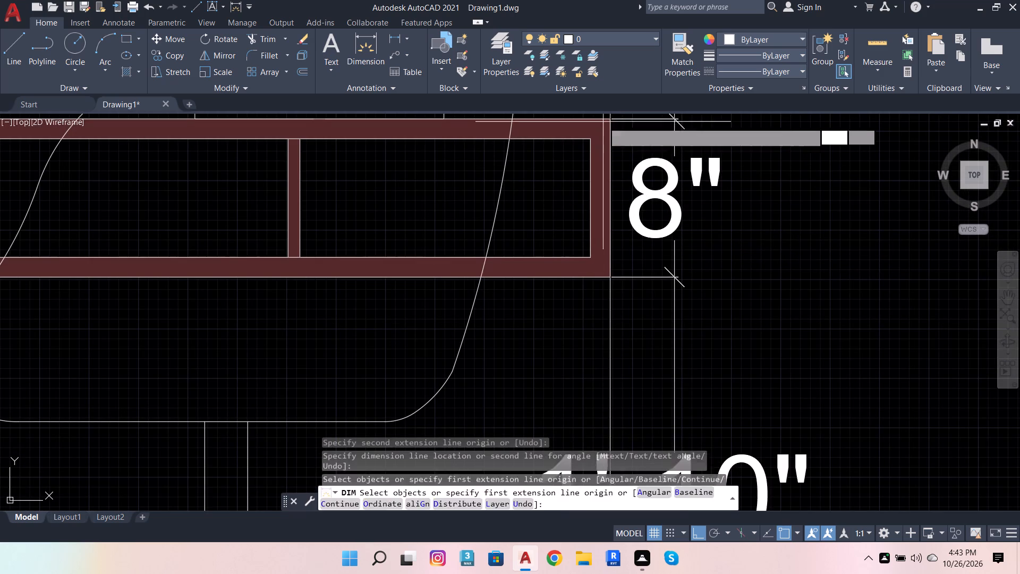
click(610, 121)
scroll(623, 209, down, 2)
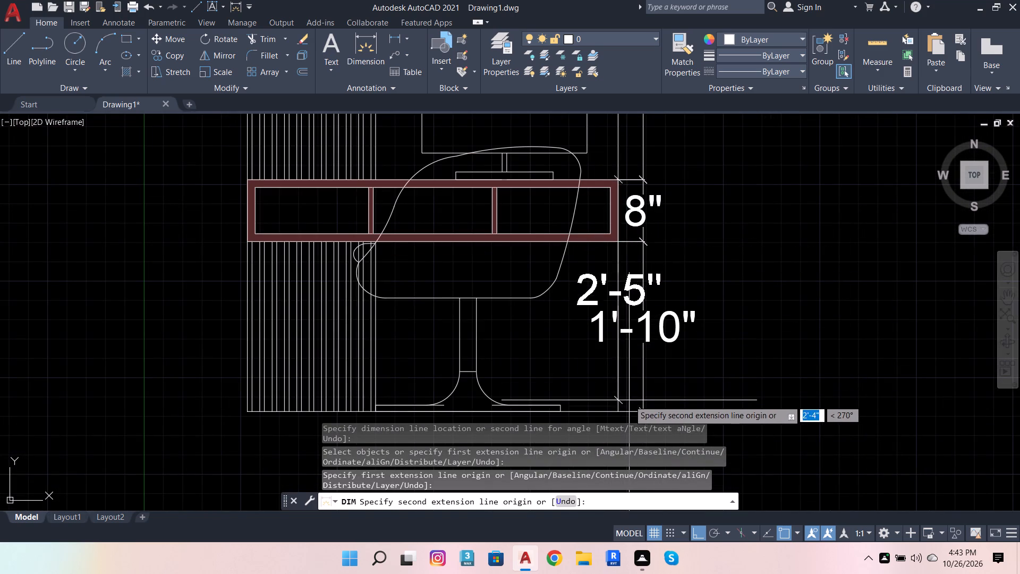
click(622, 412)
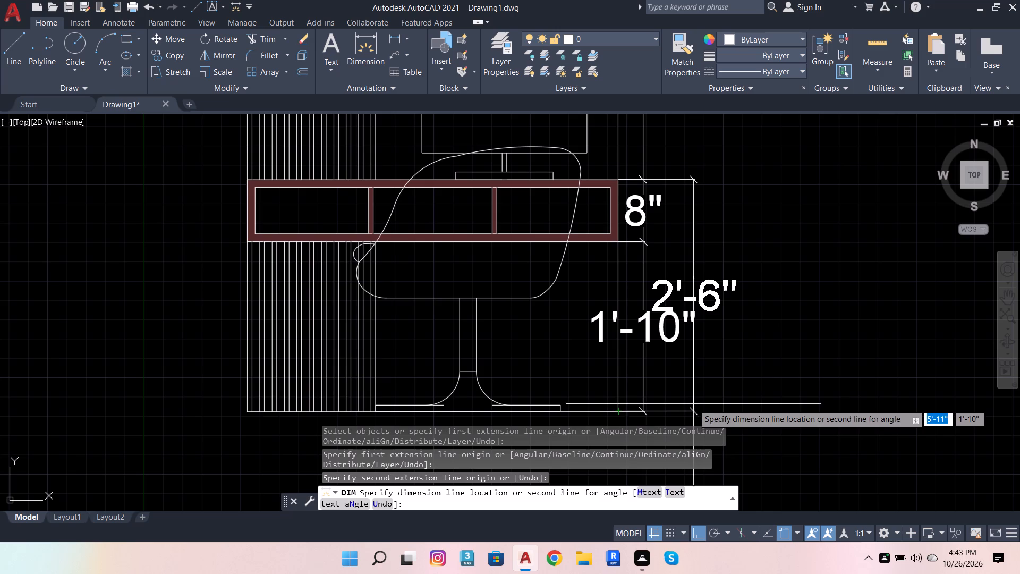
click(729, 412)
Dimension the slatted panel's width along the floor line, placing the dimension just below the elevation.
scroll(758, 338, down, 4)
scroll(734, 352, up, 5)
scroll(607, 332, down, 2)
scroll(438, 343, up, 3)
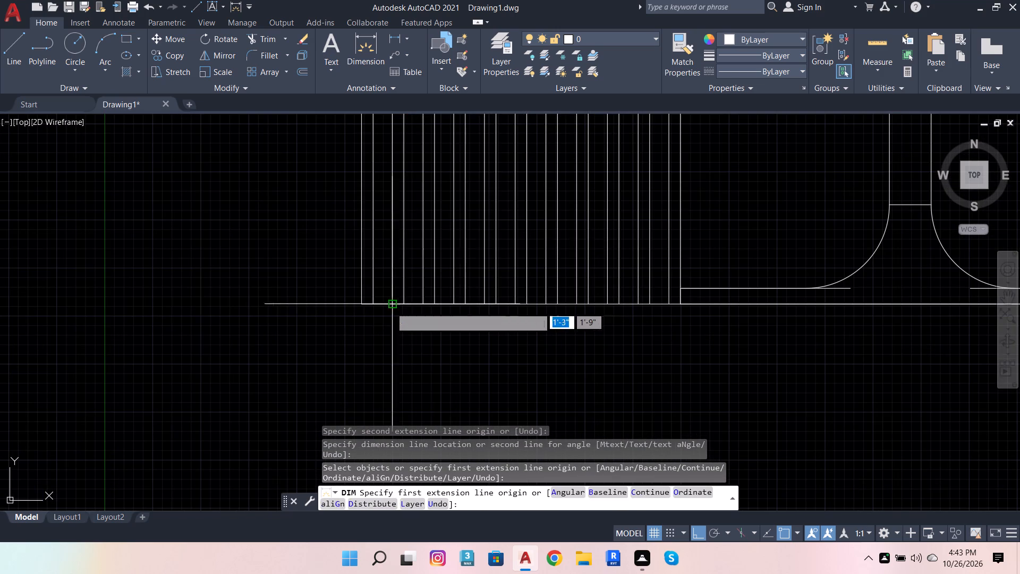
drag(357, 306, 412, 309)
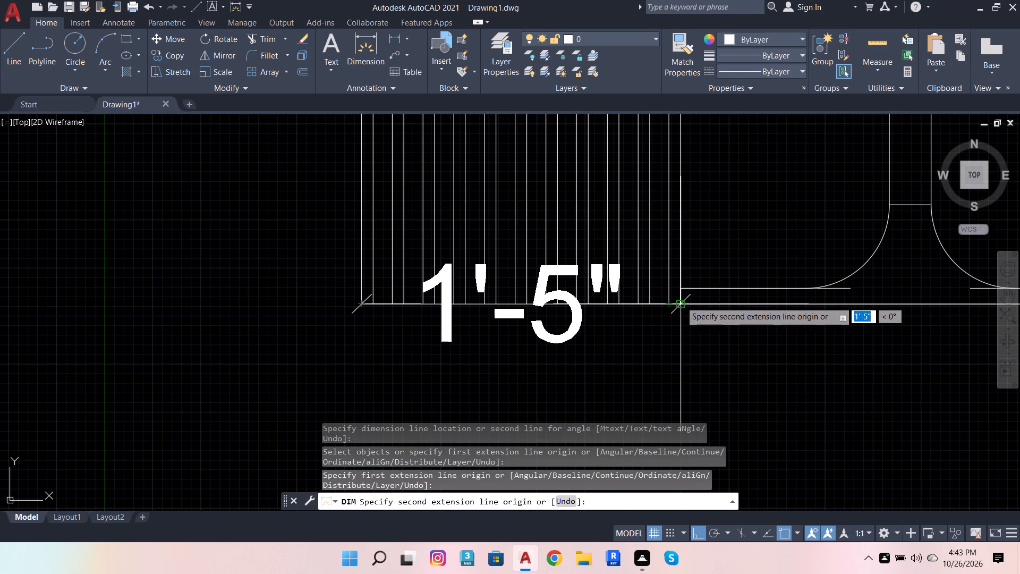
click(682, 304)
scroll(682, 304, down, 2)
click(664, 344)
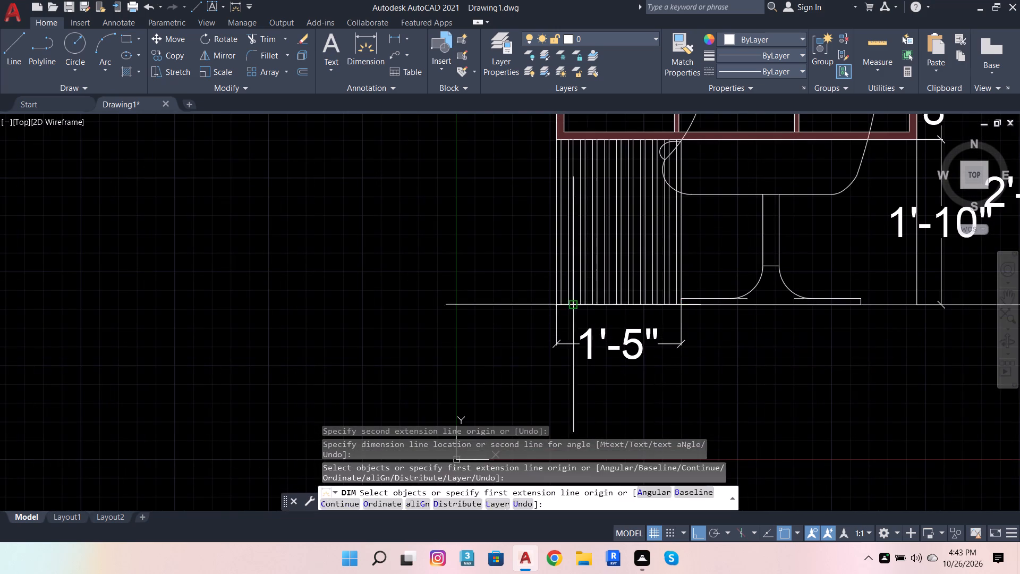
Dimension the framed shelf's width from its lower corners, aligned with the slatted panel's bottom dimension, using Break up for the overlap.
scroll(565, 308, down, 4)
scroll(620, 187, up, 3)
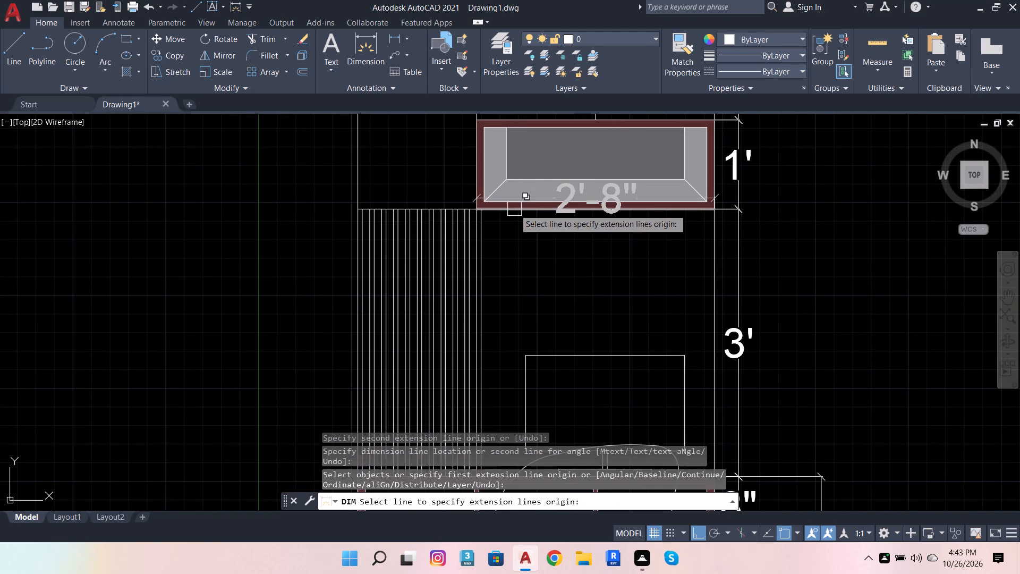
click(477, 210)
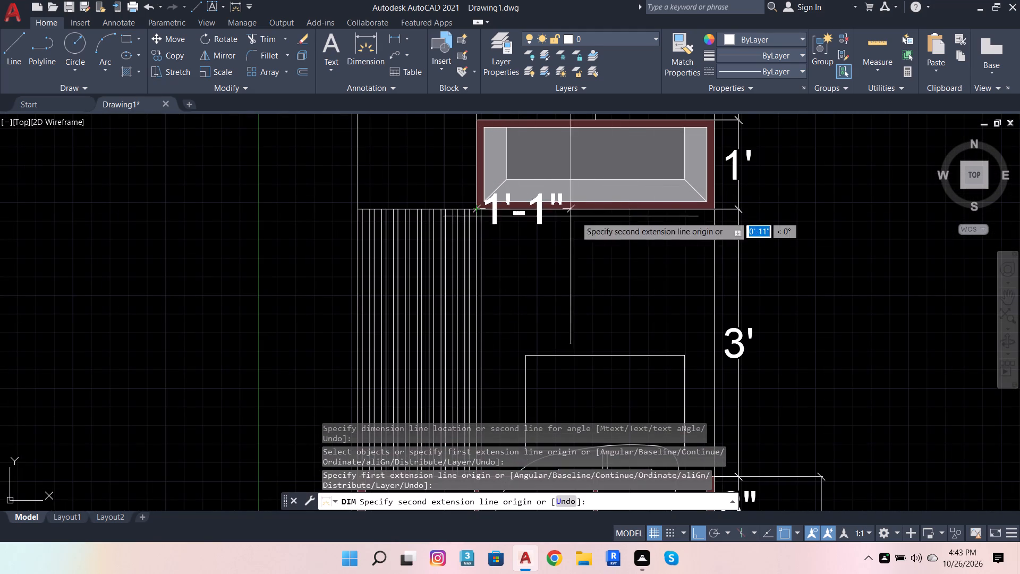
click(713, 212)
scroll(713, 205, down, 4)
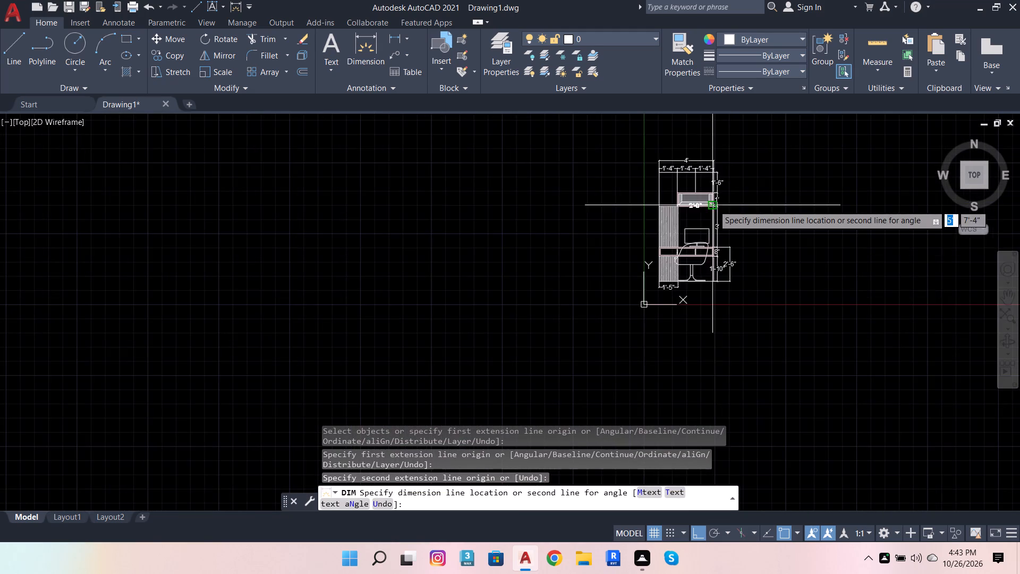
scroll(721, 290, up, 2)
scroll(593, 292, up, 4)
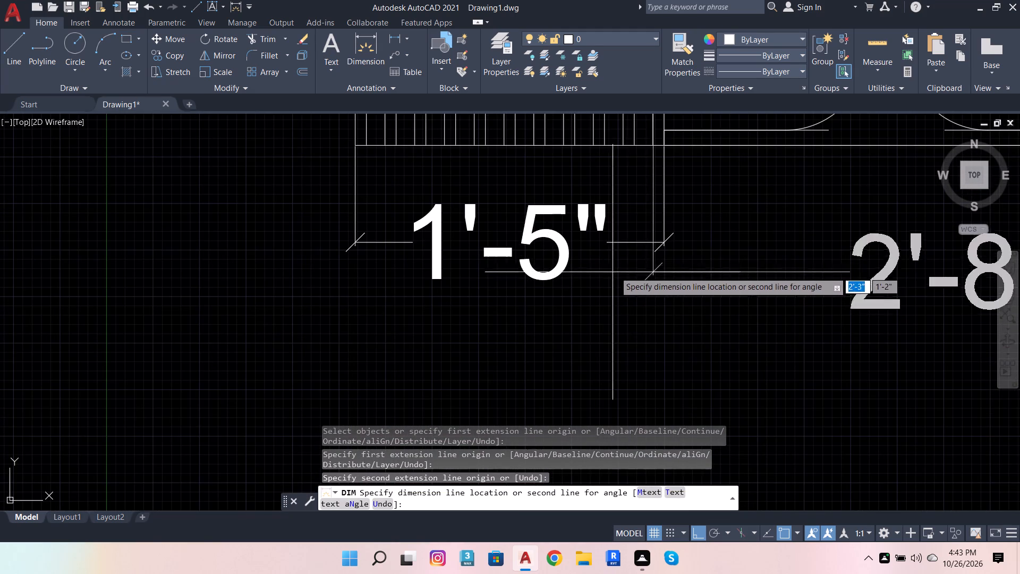
click(666, 243)
scroll(464, 325, down, 3)
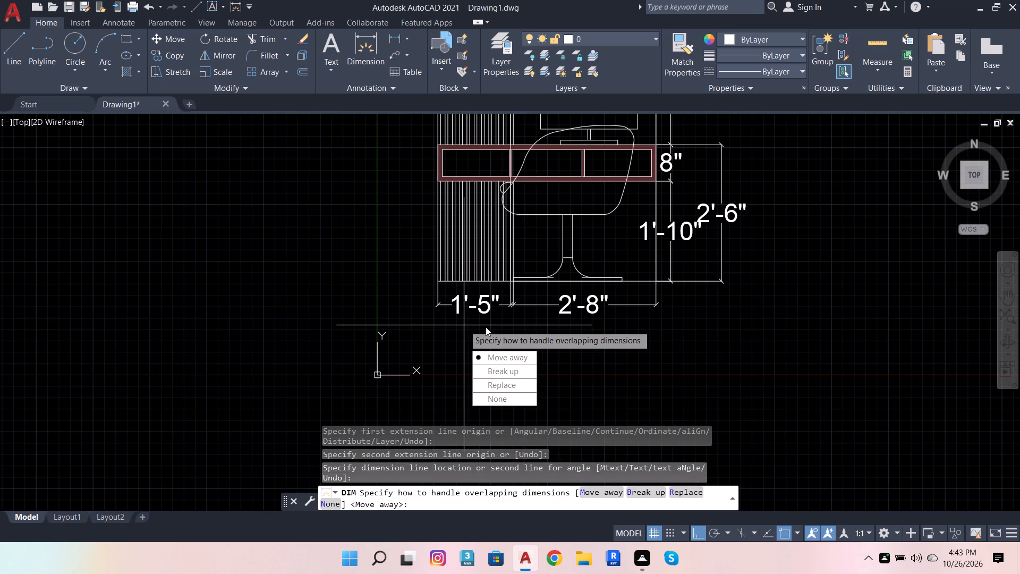
drag(513, 372, 666, 243)
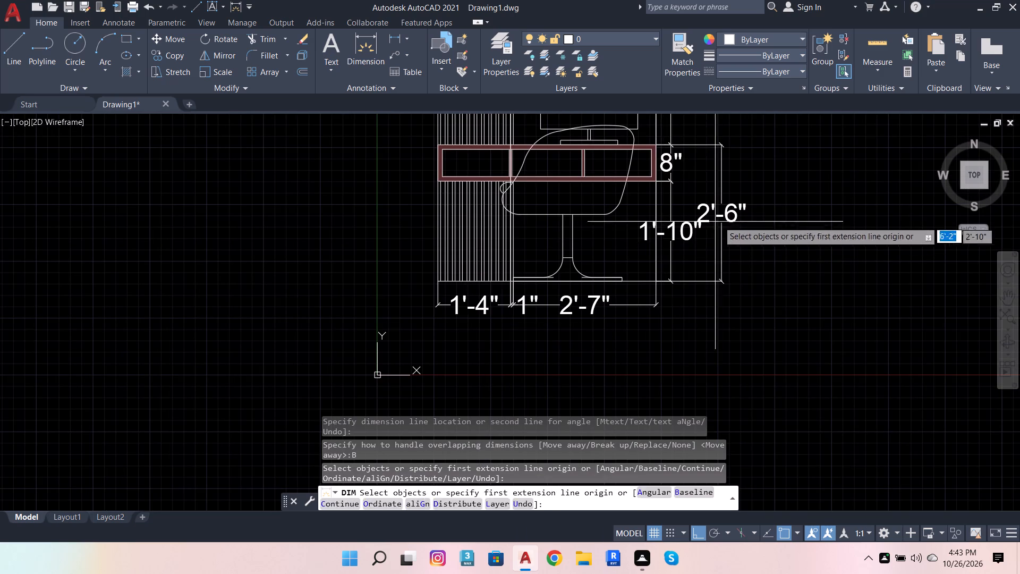
scroll(631, 284, up, 1)
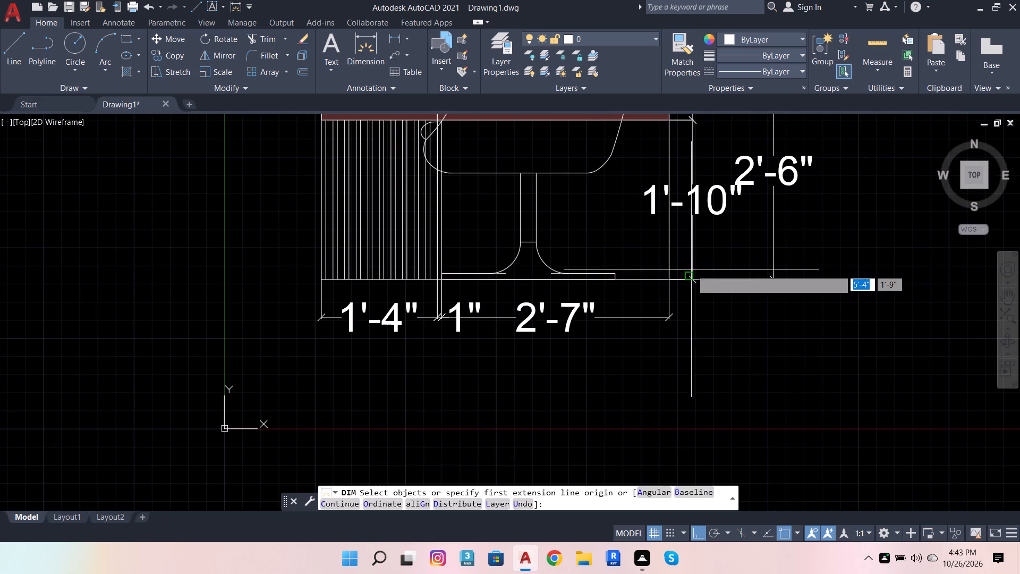
key(Escape)
key(Escape)
key(Escape)
key(Escape)
key(Escape)
key(Escape)
key(Escape)
key(Escape)
key(Escape)
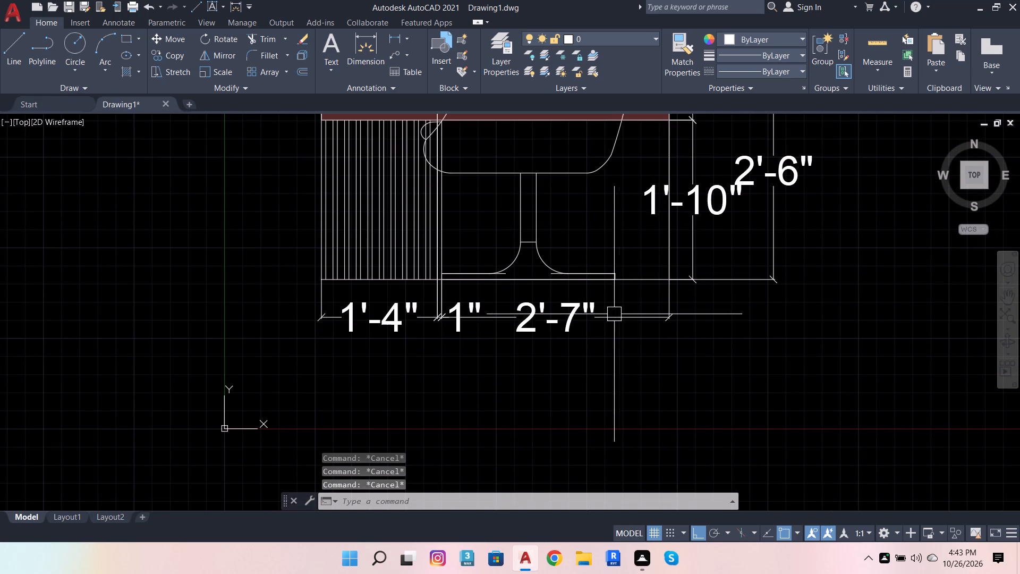
Erase the small 1" dimension between the two bottom width dimensions.
click(458, 304)
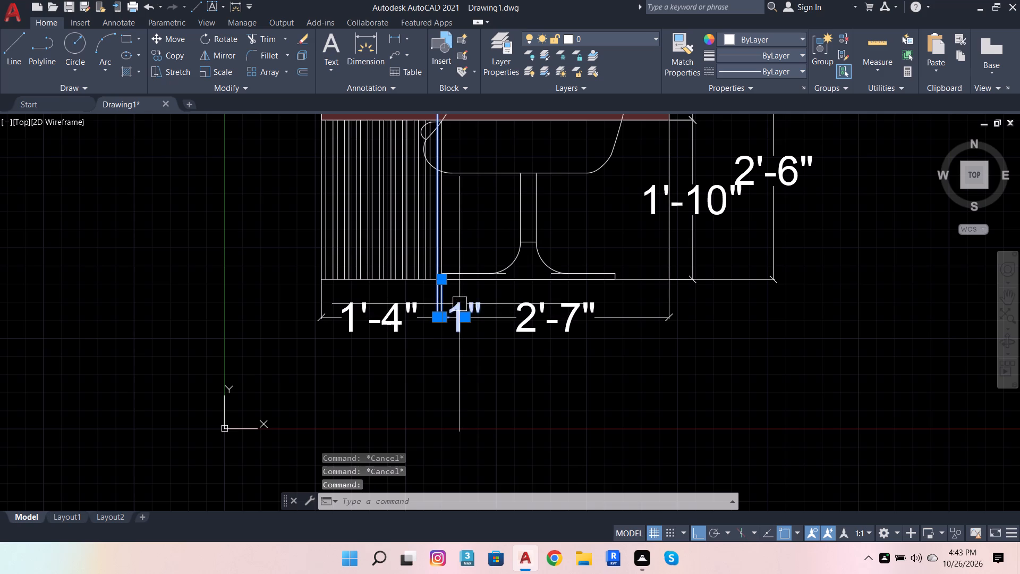
key(shift+Delete)
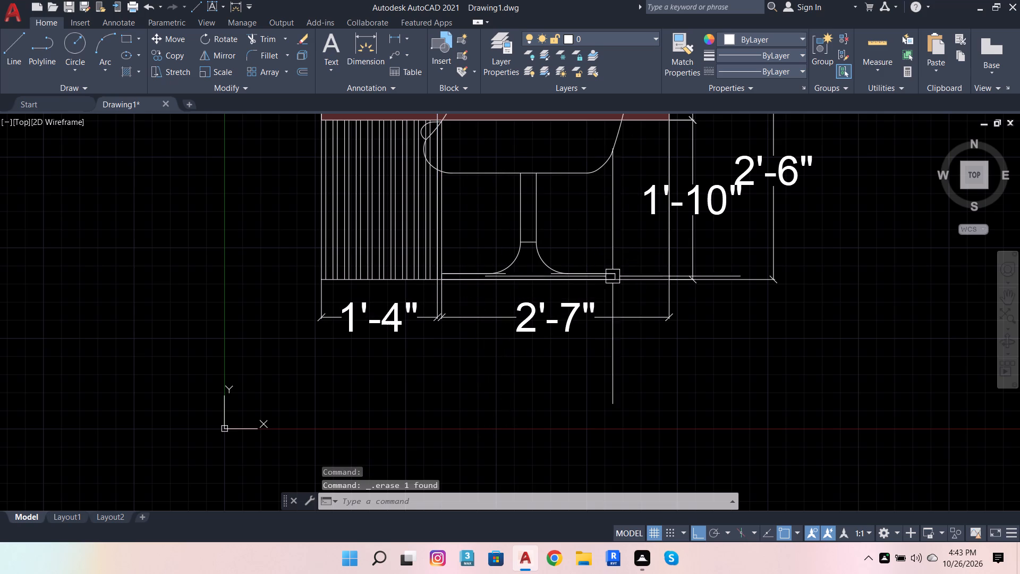
Dimension the slatted panel's height from its top edge to the floor, placed outside the elevation's left side.
scroll(548, 299, down, 4)
scroll(545, 234, up, 3)
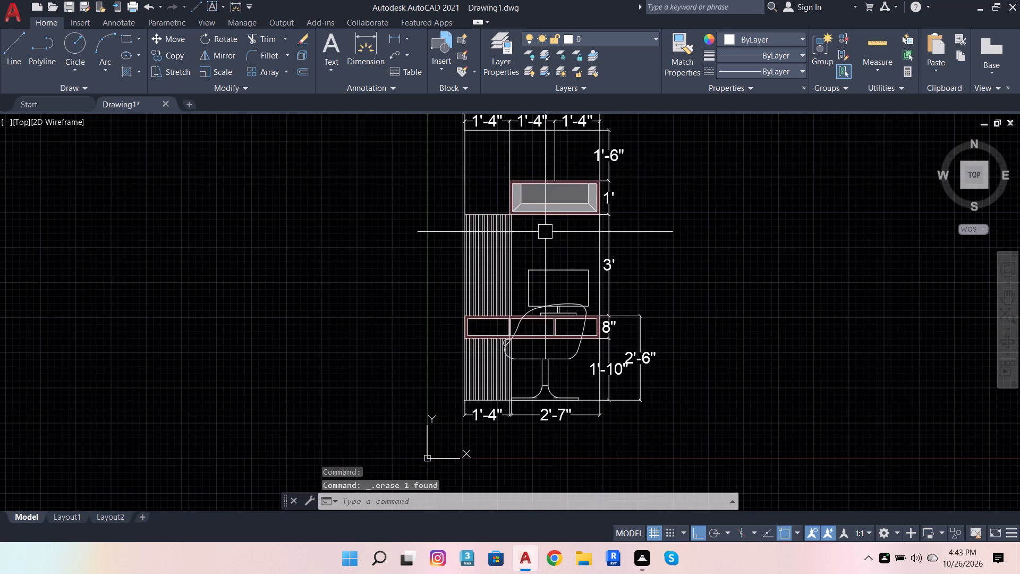
scroll(592, 220, down, 1)
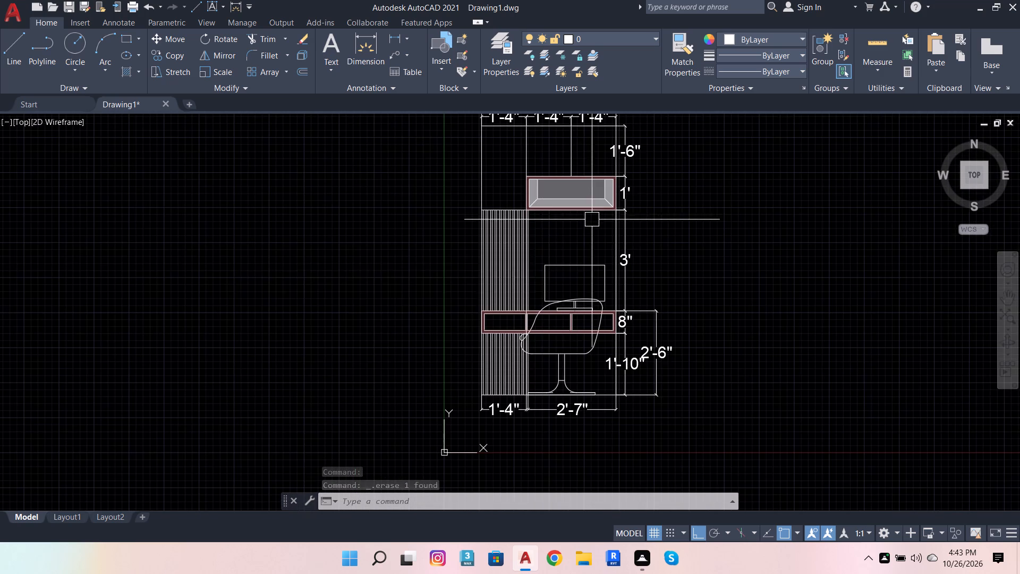
scroll(366, 259, up, 1)
scroll(367, 259, down, 1)
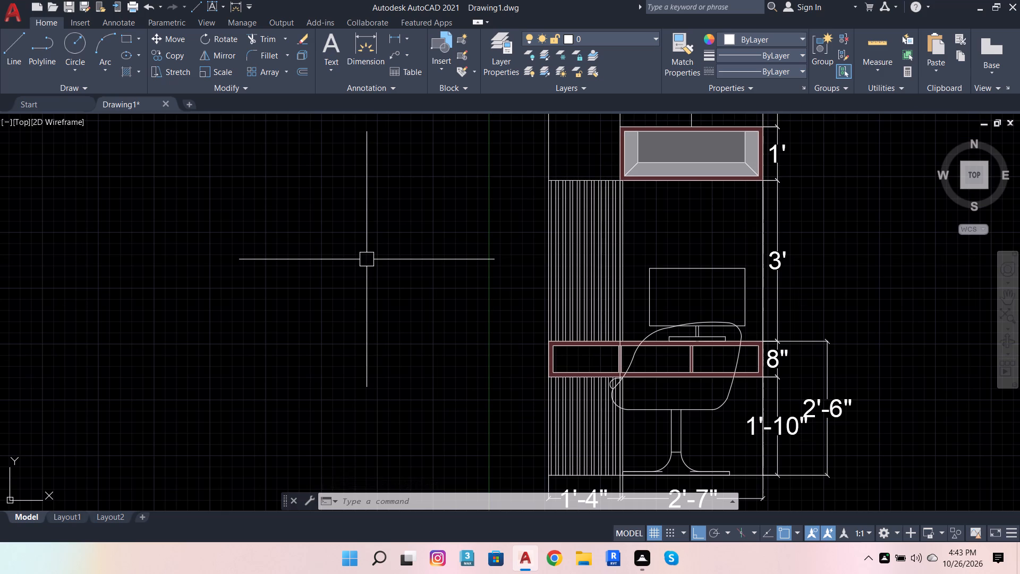
click(358, 51)
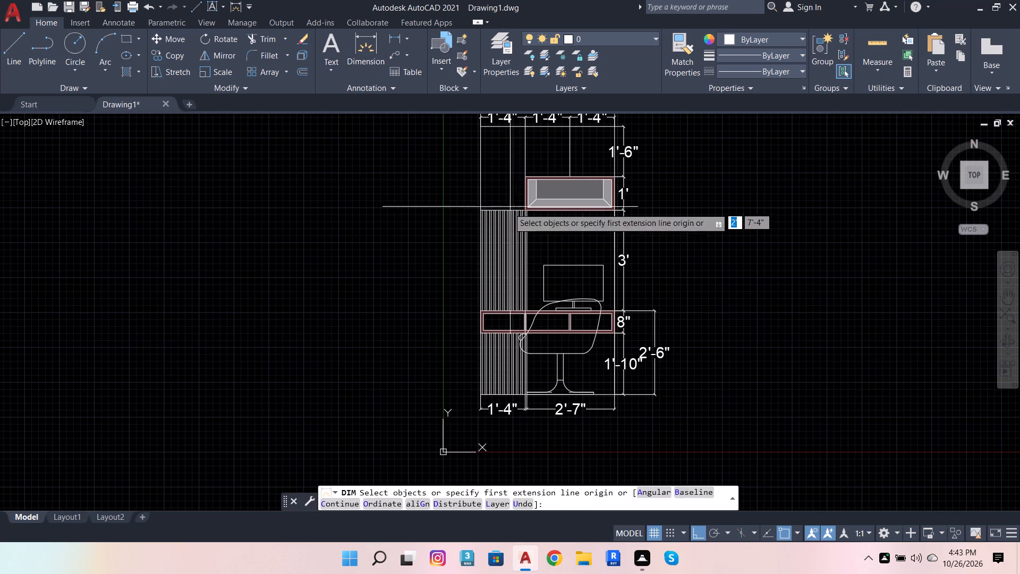
click(482, 214)
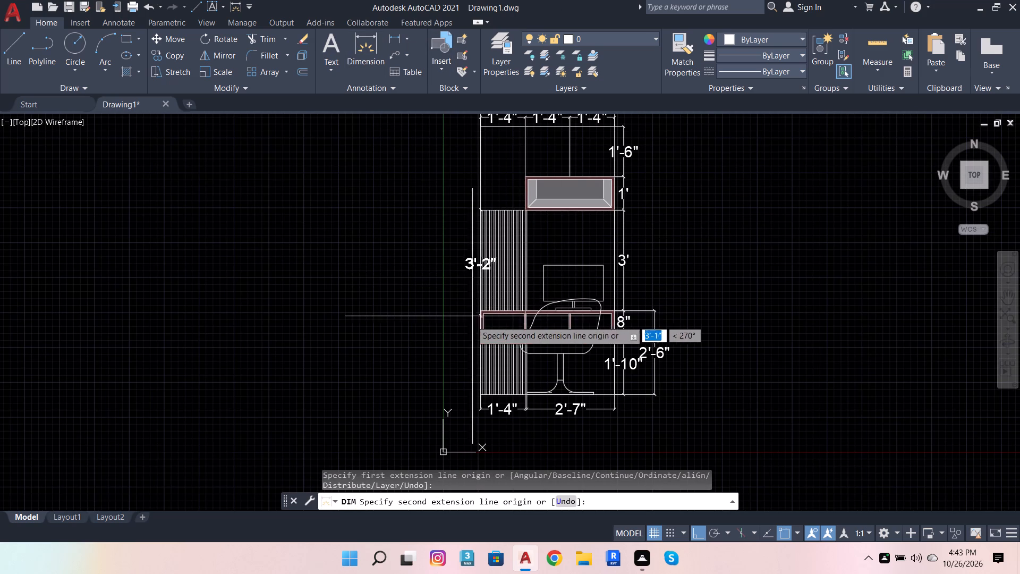
click(481, 394)
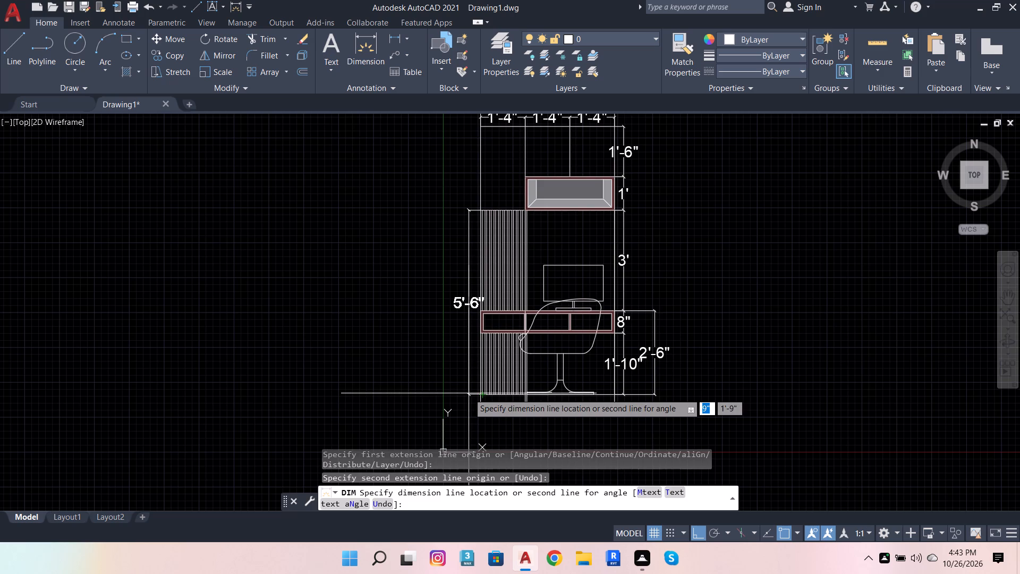
click(469, 393)
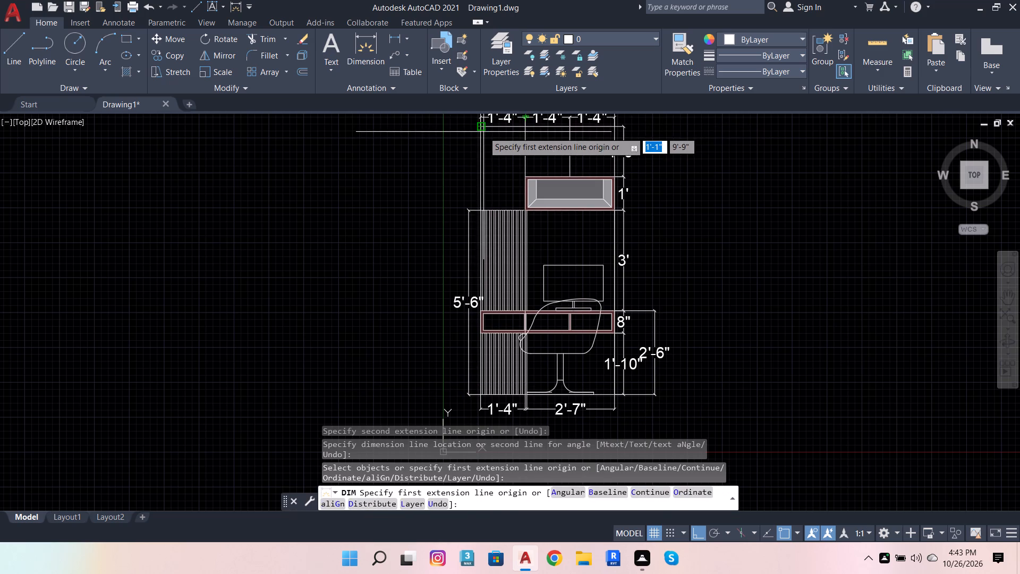
Dimension the height from the elevation's top edge to the slatted panel's top, in line with the left-side vertical dimension.
click(483, 129)
click(480, 209)
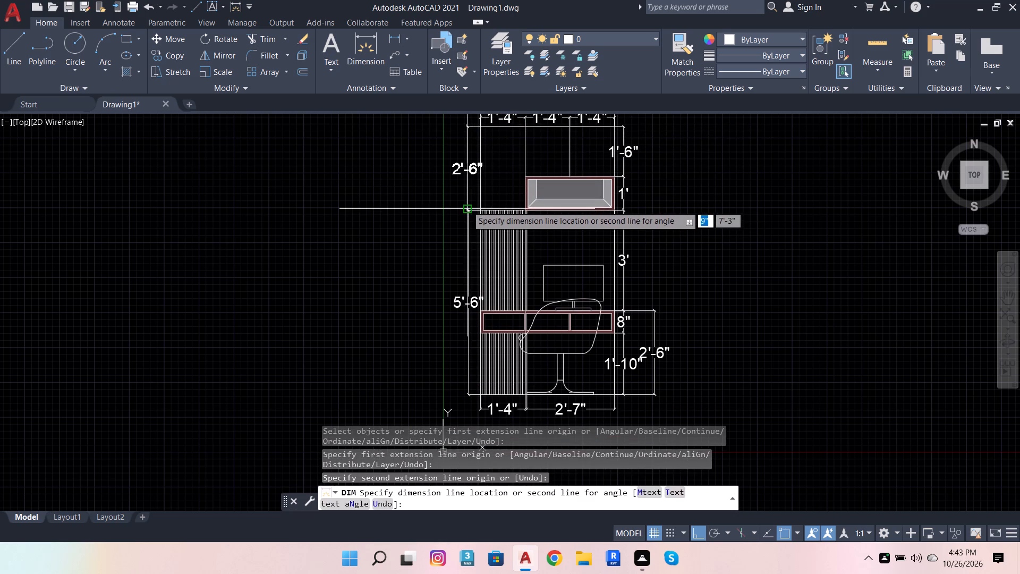
click(468, 209)
Dimension the elevation's full height from top edge to floor, placed outside the left-side vertical dimensions.
click(480, 123)
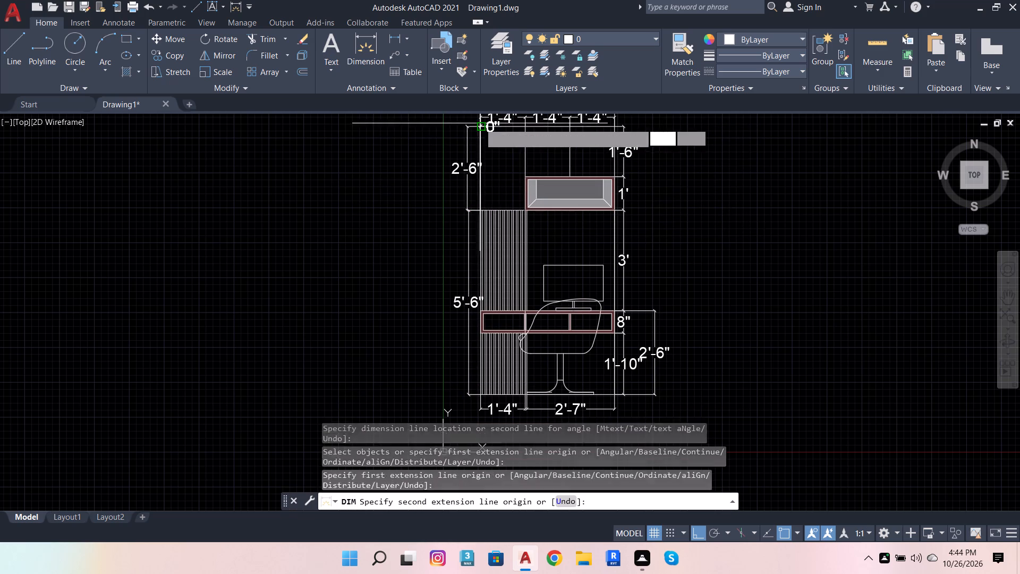
click(482, 396)
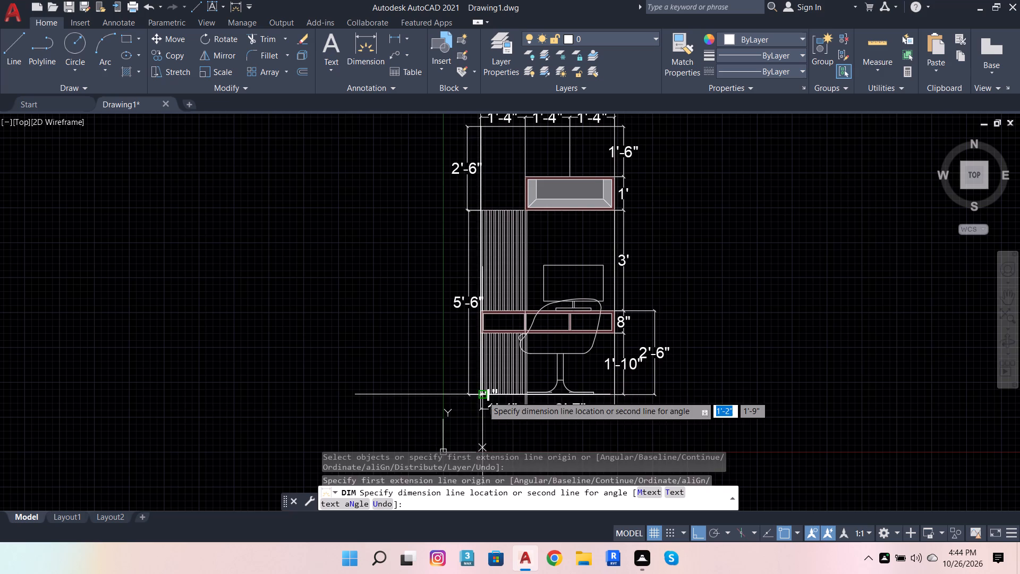
click(452, 389)
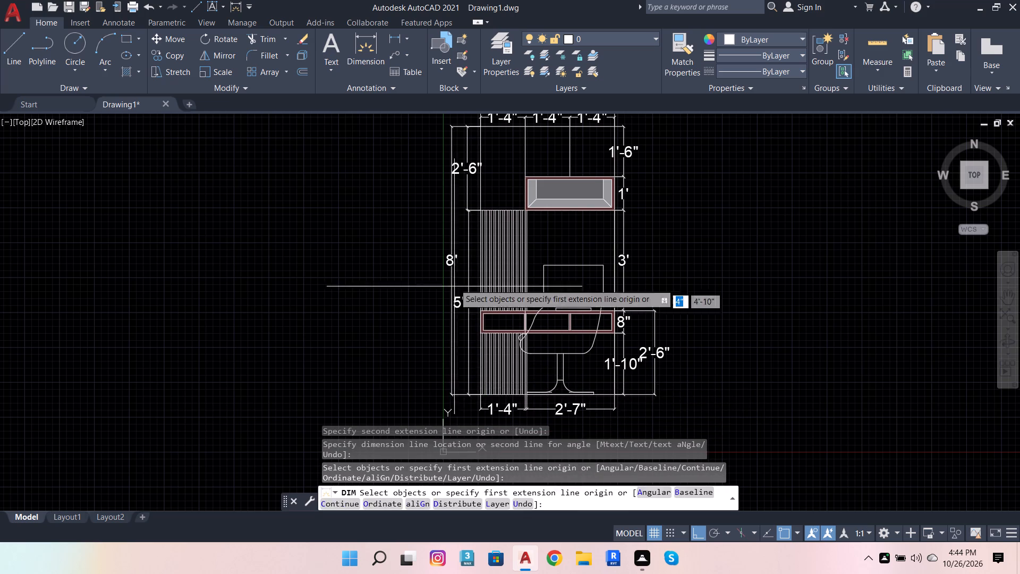
scroll(449, 273, down, 3)
key(Escape)
key(Escape)
key(Escape)
key(Escape)
key(Escape)
key(Escape)
key(Escape)
scroll(455, 307, up, 3)
scroll(520, 264, down, 3)
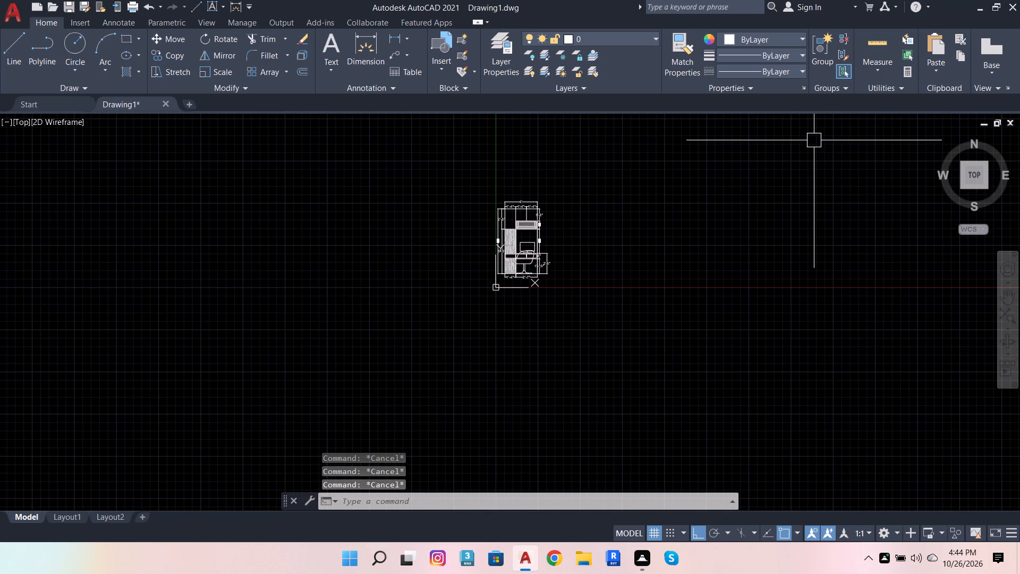
Start saving the drawing and choose the work folder inside fuji interior on New Volume (D:) as its location.
key(ctrl+s)
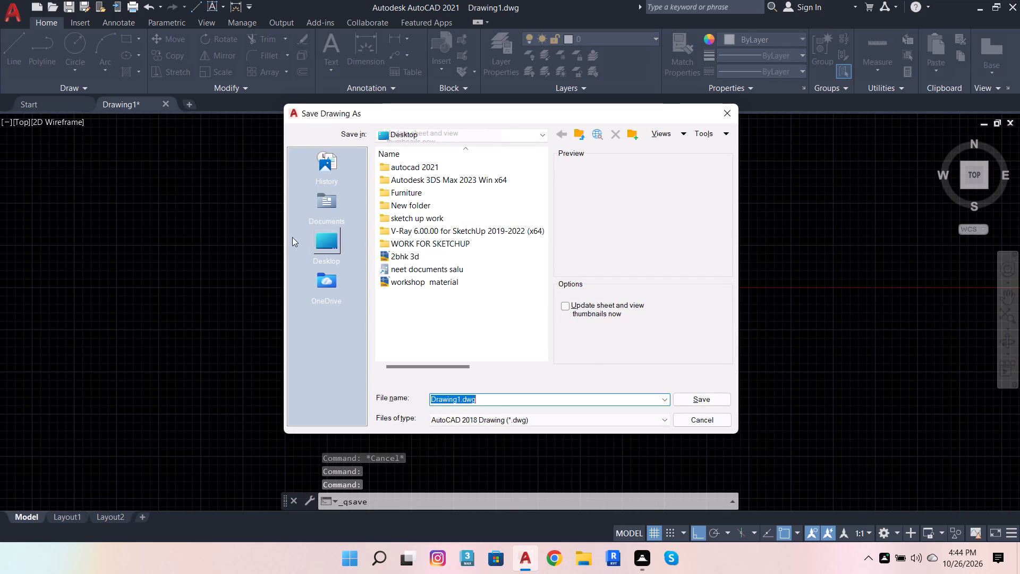
double_click(316, 235)
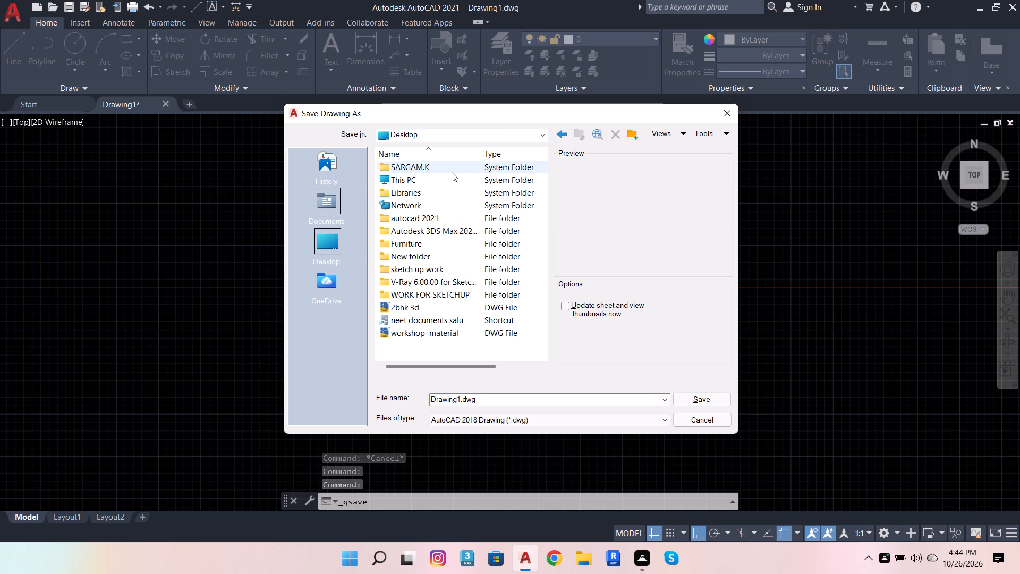
double_click(444, 178)
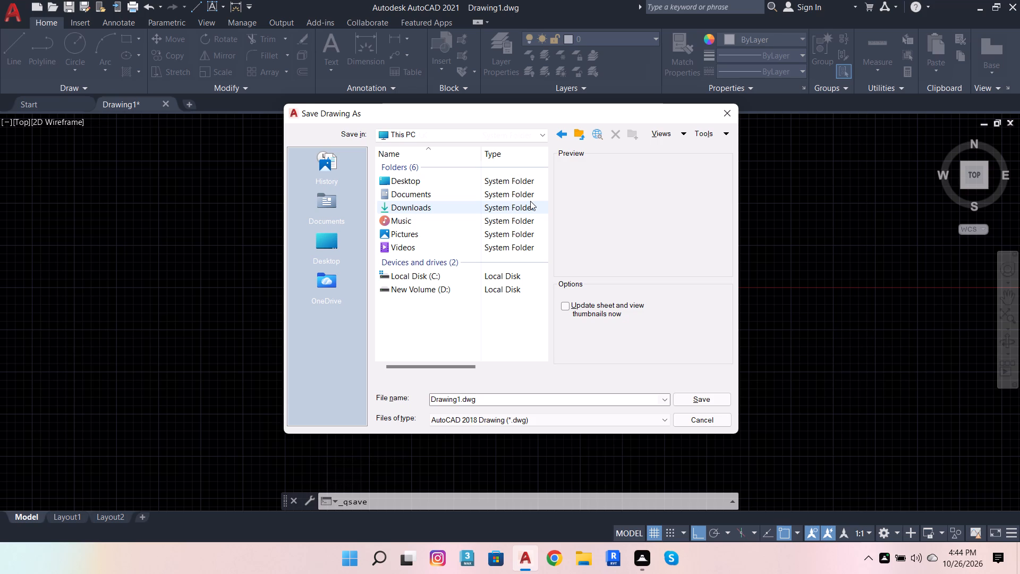
double_click(462, 290)
double_click(455, 210)
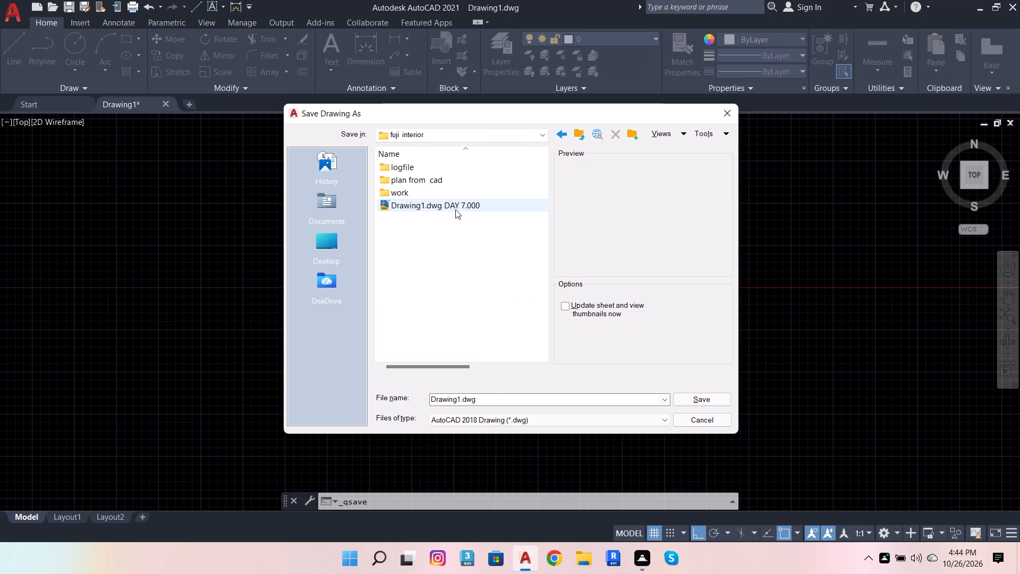
double_click(452, 195)
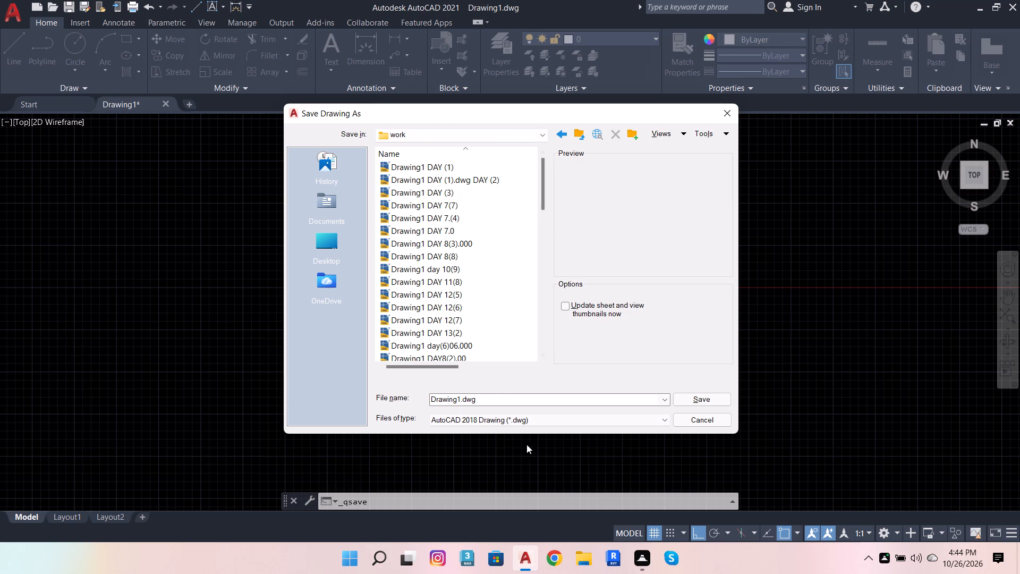
Name the file Drawing1.dwg DAY13(5) and save it as an AutoCAD 2018 drawing in the work folder.
click(488, 402)
click(488, 401)
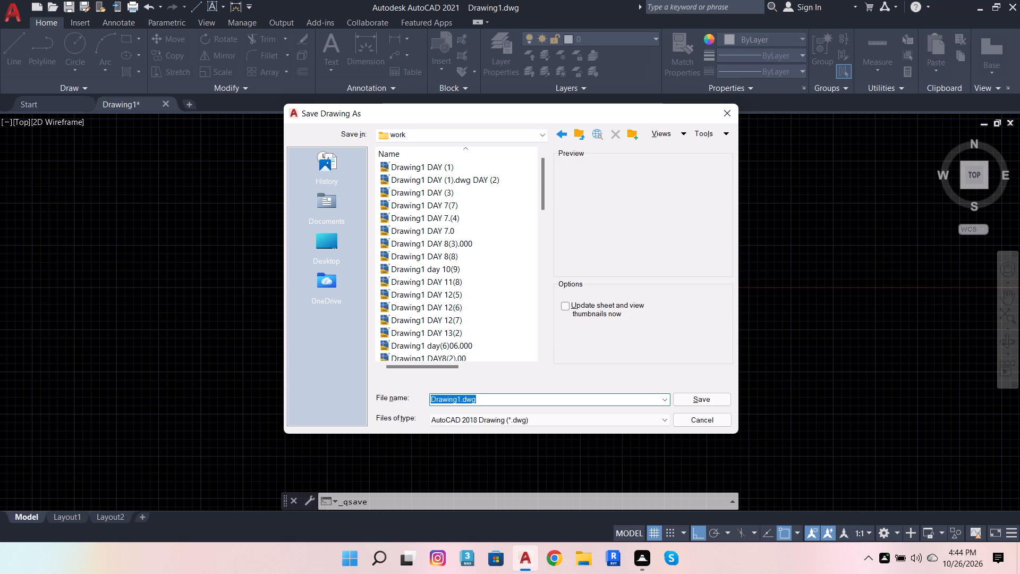
key(space)
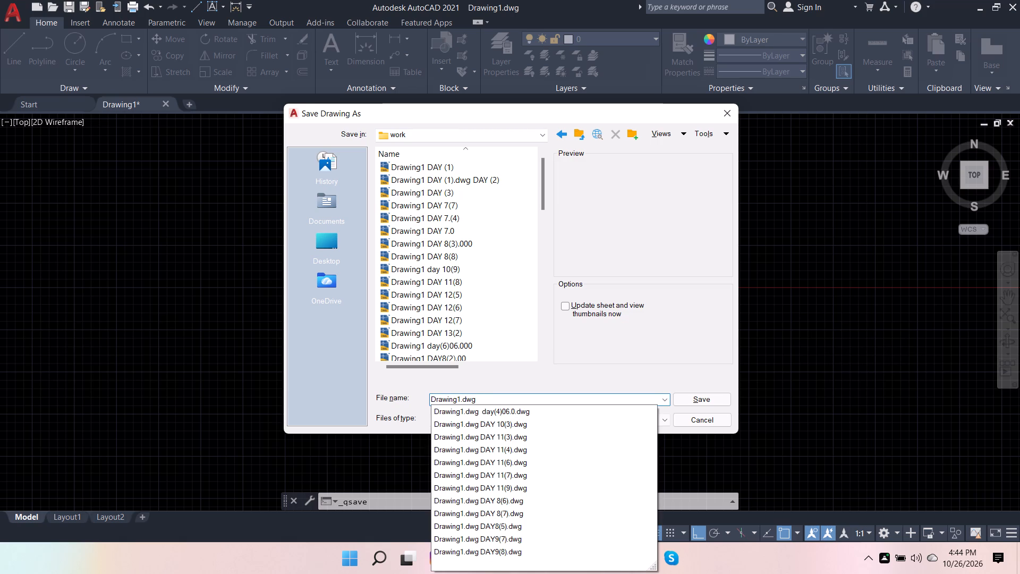
text(DAY)
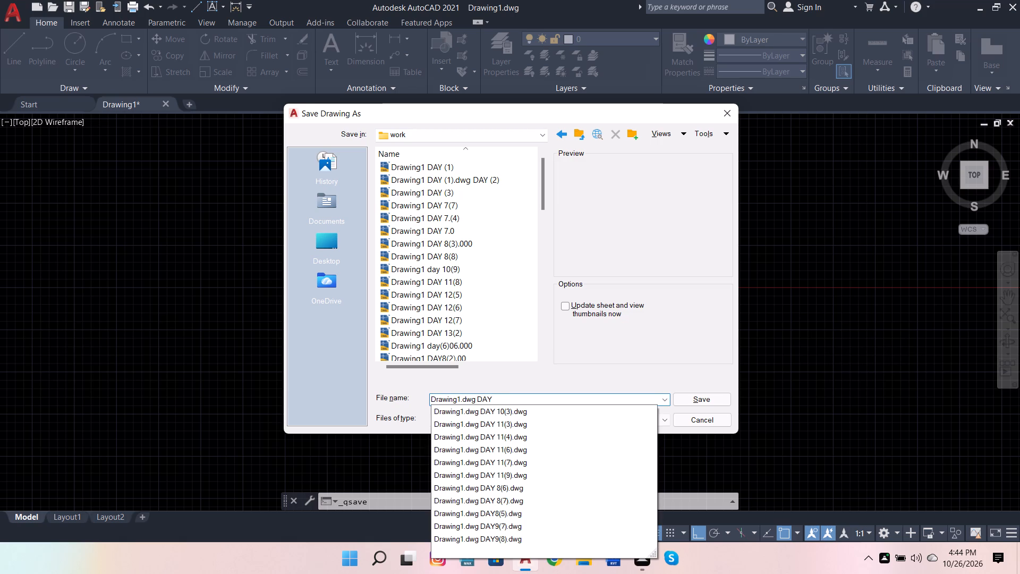
text(13)
key(shift+parenleft)
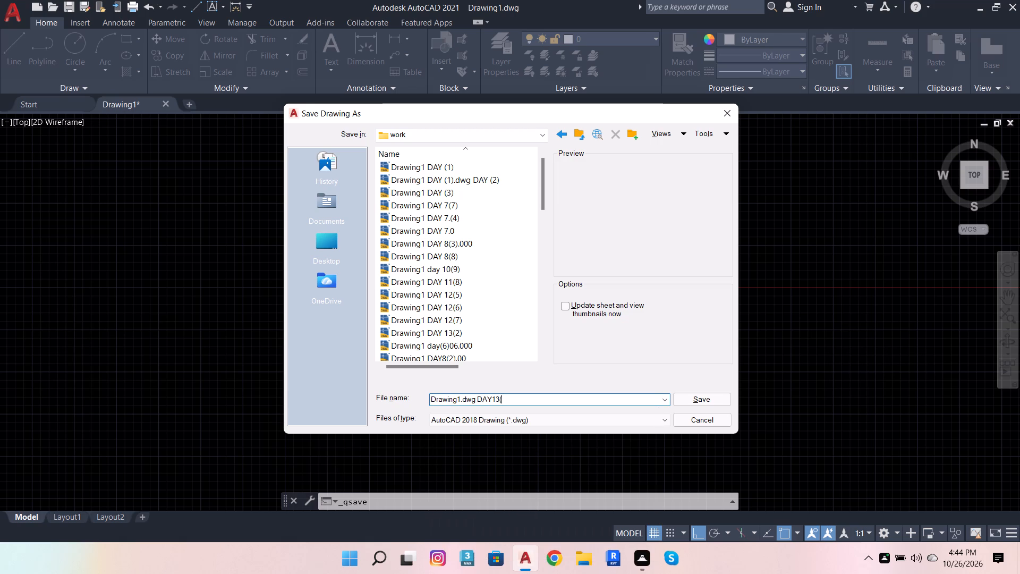
text(5))
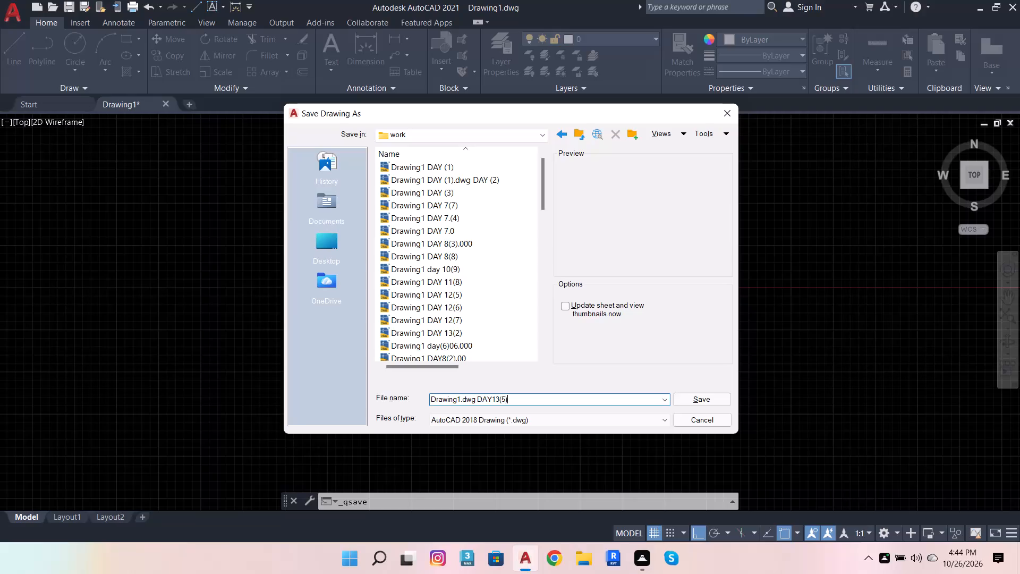
click(705, 395)
Save the dimensioned cabinet elevation drawing again under its current name.
scroll(567, 243, up, 3)
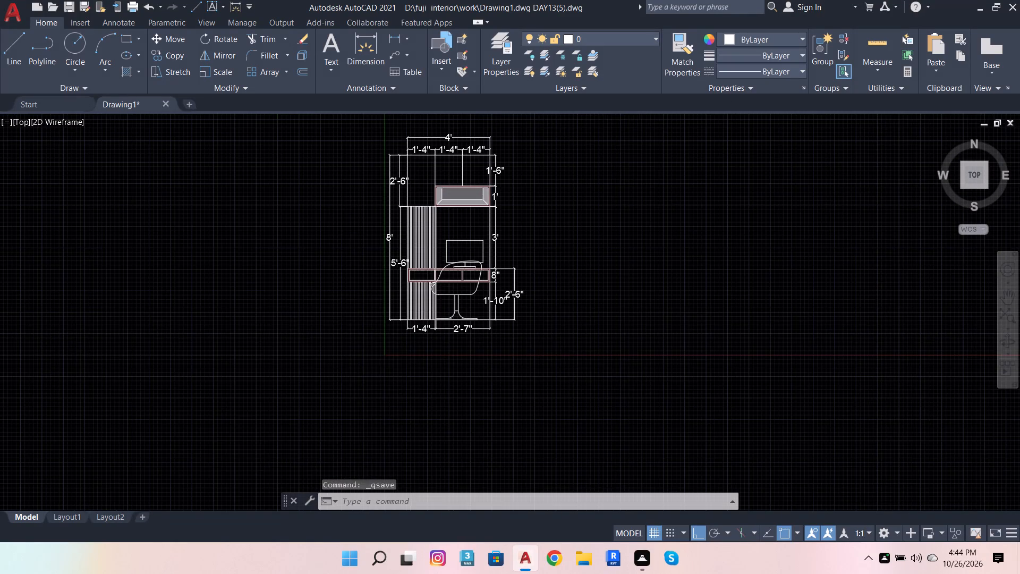
key(ctrl+s)
key(ctrl+s)
key(ctrl+s)
key(ctrl+s)
key(ctrl+s)
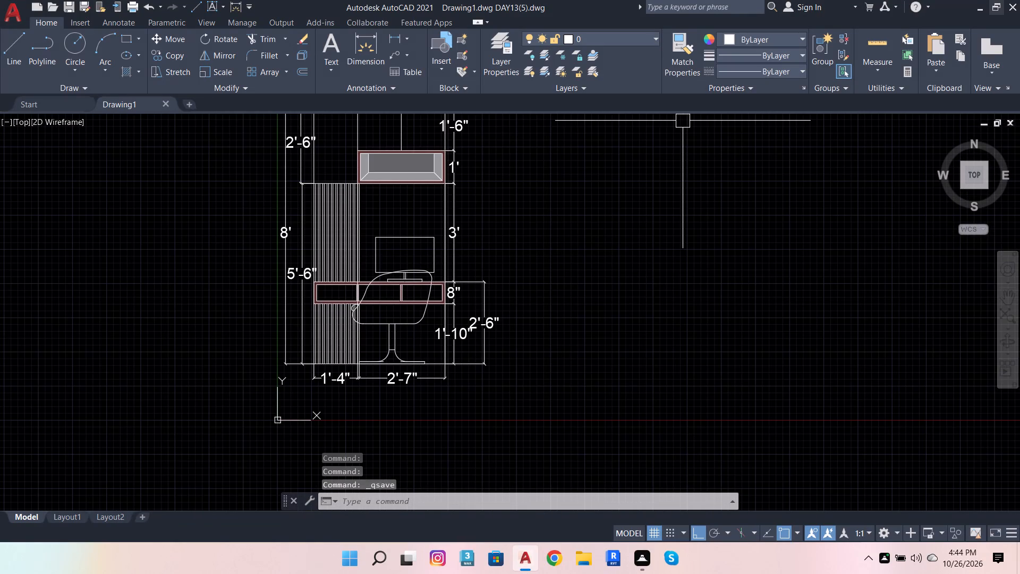
Close AutoCAD.
click(1019, 0)
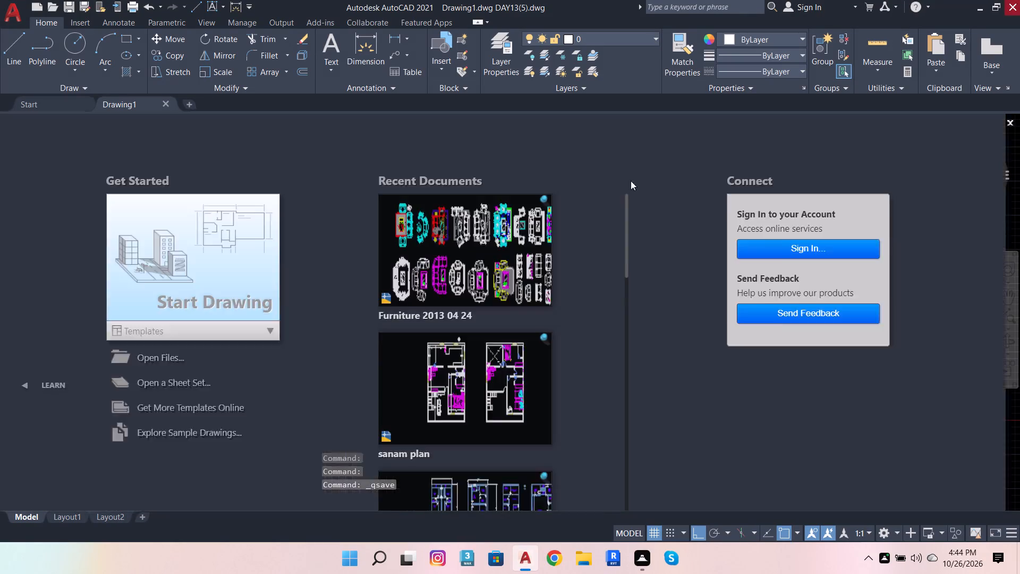
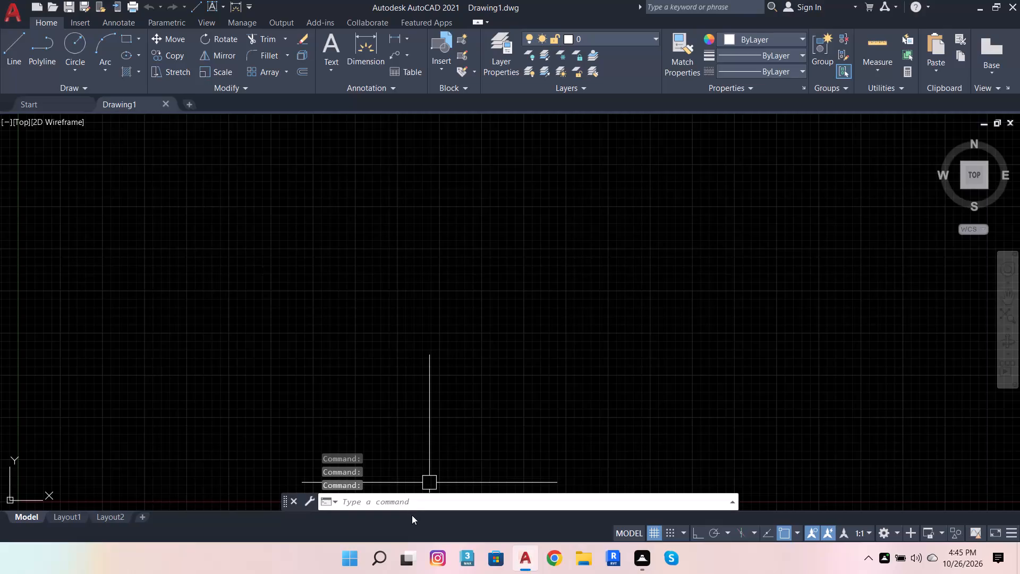
Open the drawing options and apply the Open and Save settings with AutoCAD 2018 Drawing as the save format.
click(408, 503)
text(OP)
click(435, 408)
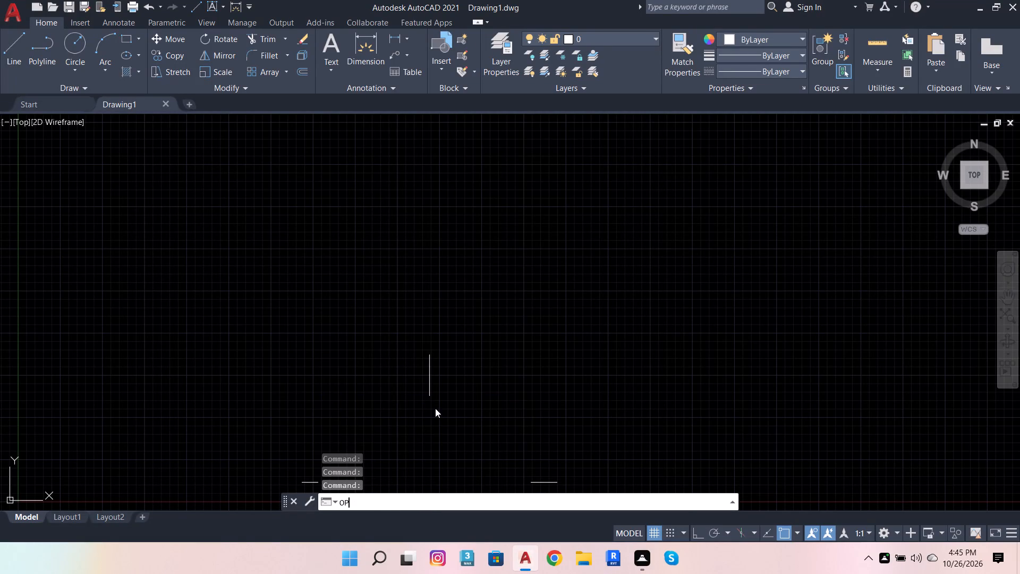
click(682, 445)
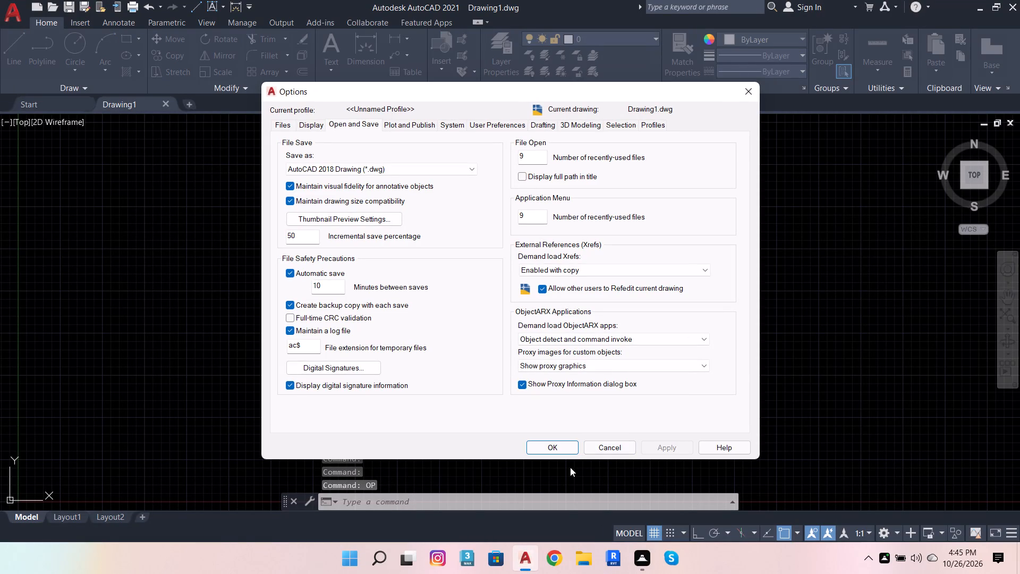
click(563, 448)
Start the LIMITS command to define the new drawing's limits.
click(442, 502)
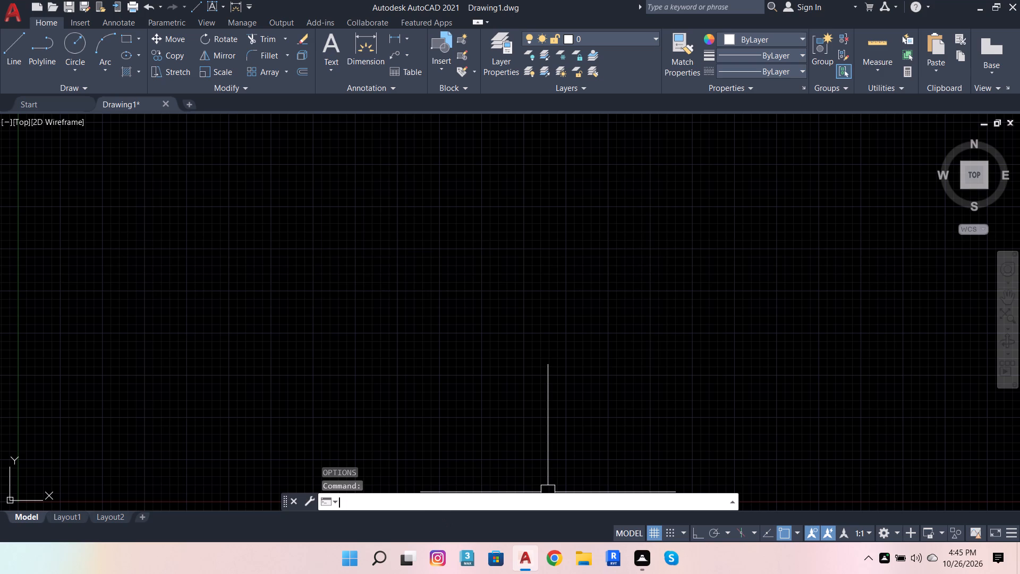
text(LI)
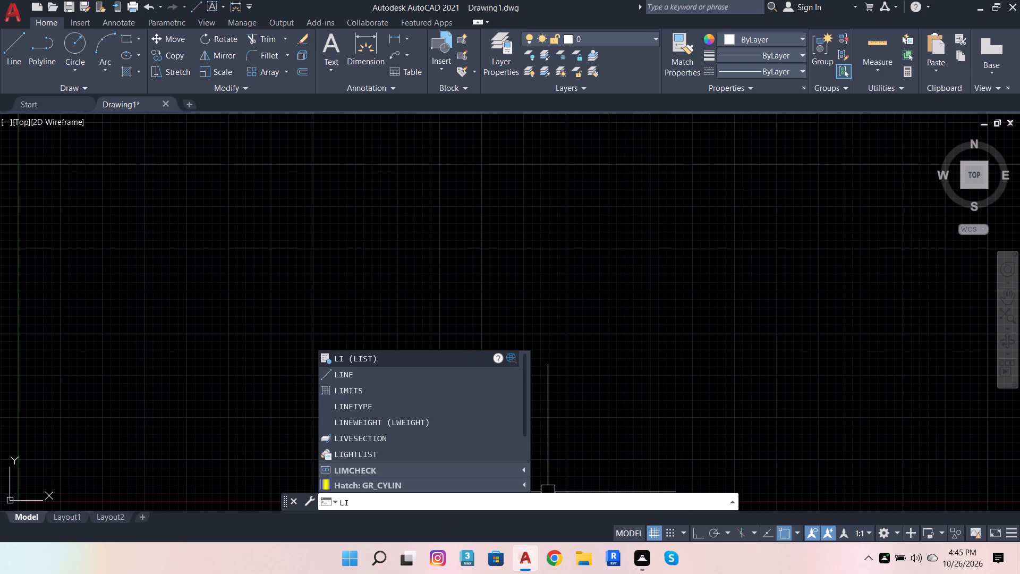
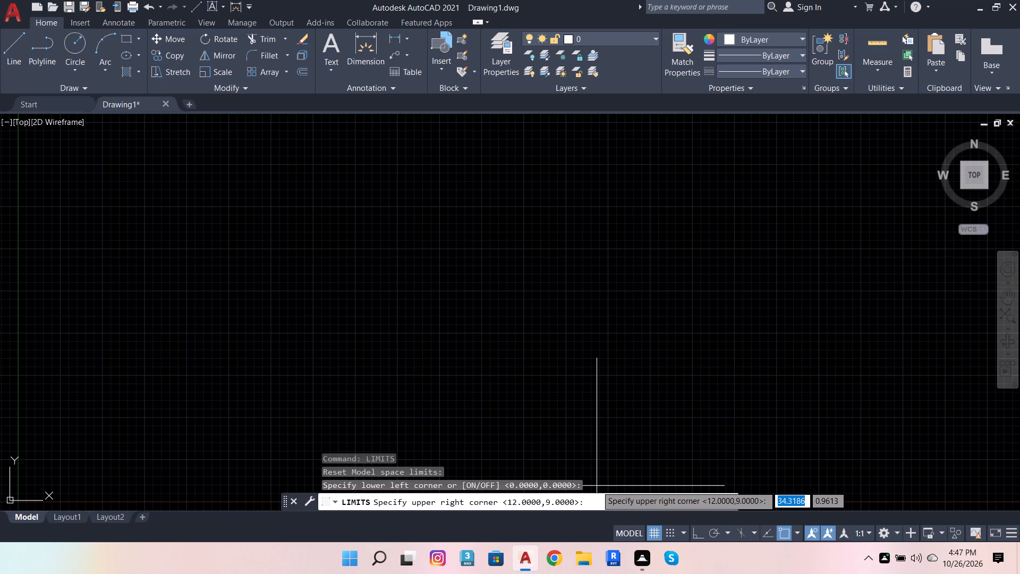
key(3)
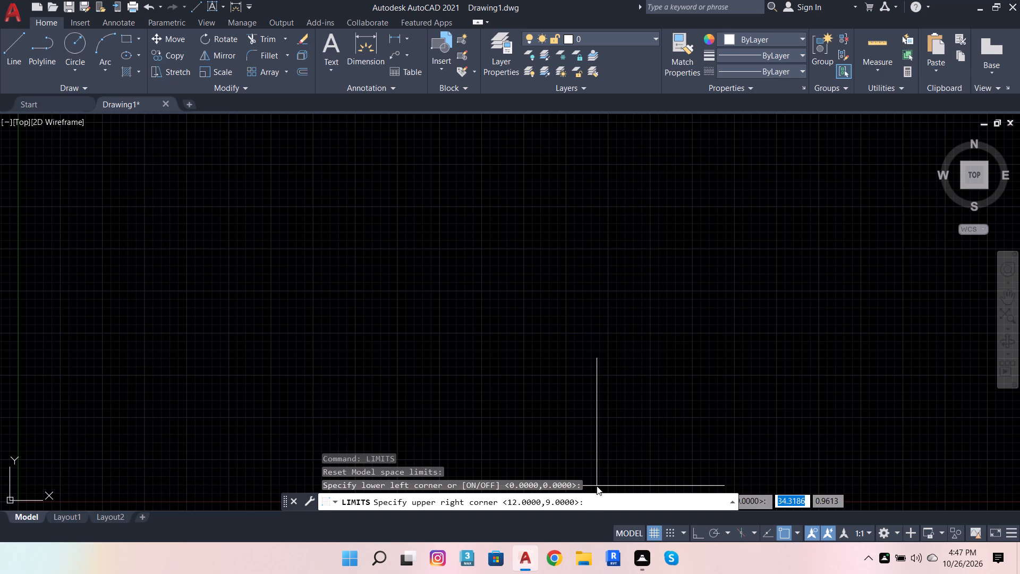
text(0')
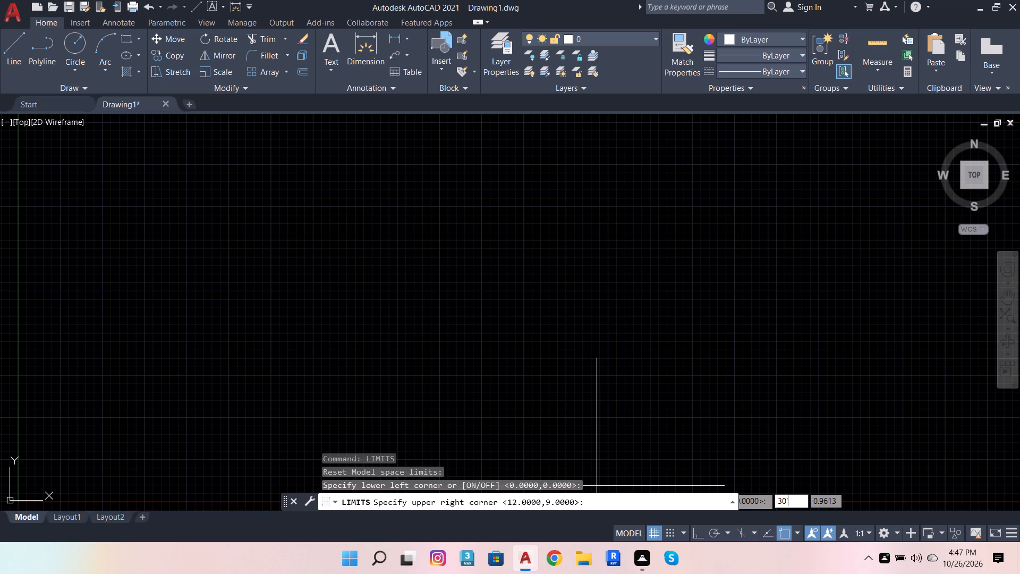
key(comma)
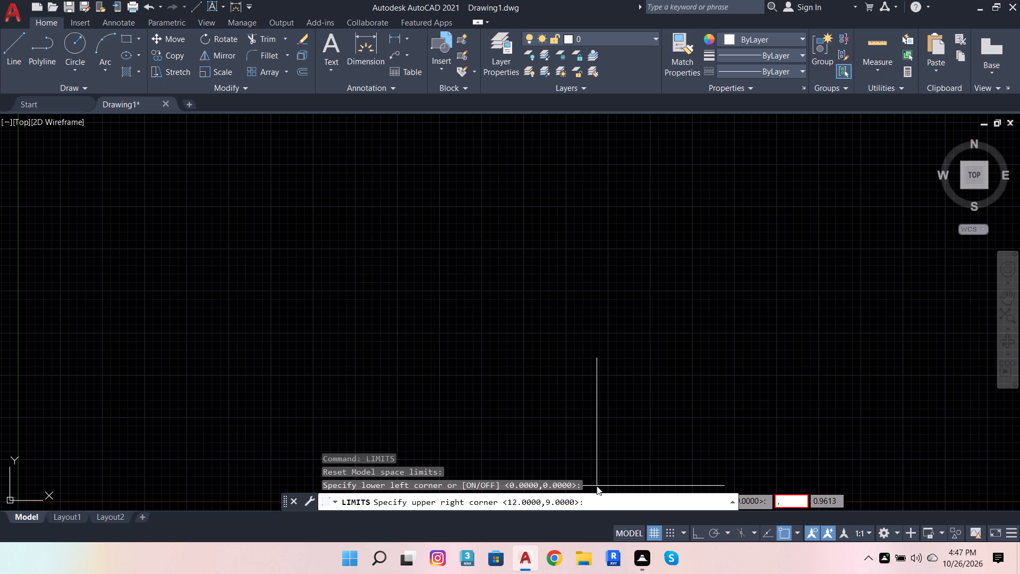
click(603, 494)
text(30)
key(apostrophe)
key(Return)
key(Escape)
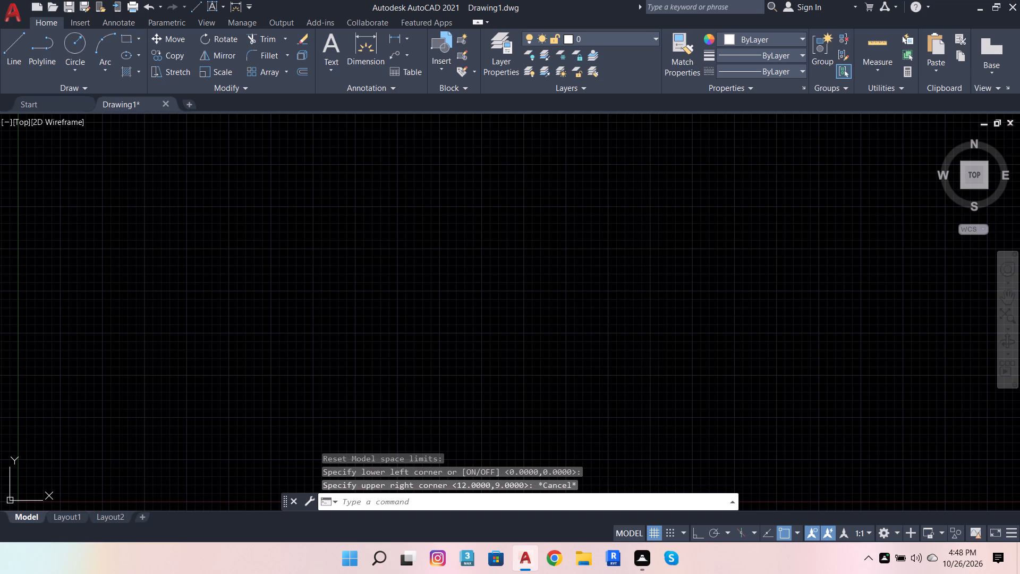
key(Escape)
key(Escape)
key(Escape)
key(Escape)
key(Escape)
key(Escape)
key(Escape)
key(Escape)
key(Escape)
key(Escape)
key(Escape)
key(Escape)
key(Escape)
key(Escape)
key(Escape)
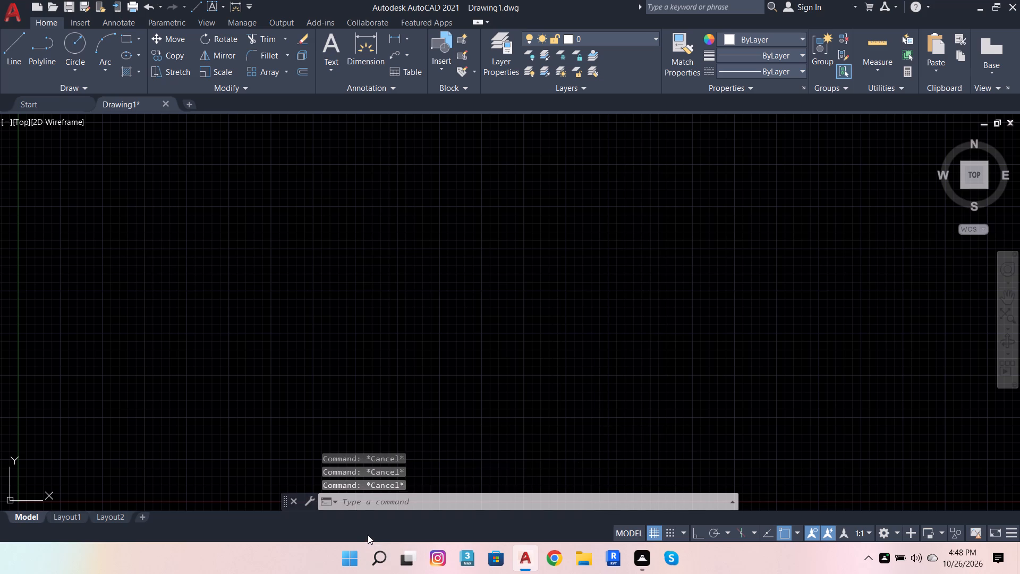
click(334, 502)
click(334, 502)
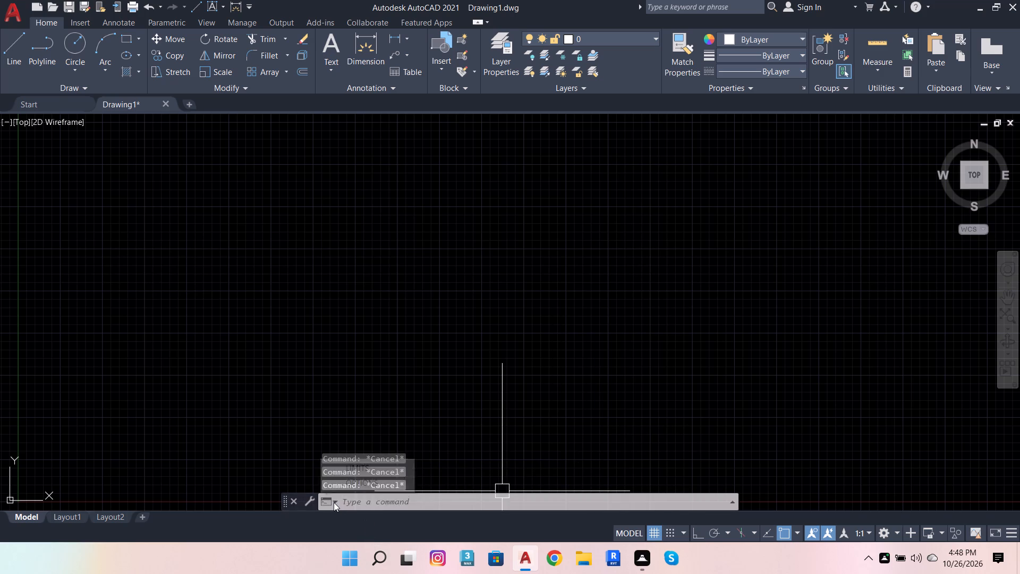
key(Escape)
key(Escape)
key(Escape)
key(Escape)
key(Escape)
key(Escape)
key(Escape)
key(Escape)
Set the drawing units' length type to Architectural with a precision of 0'-0".
click(386, 502)
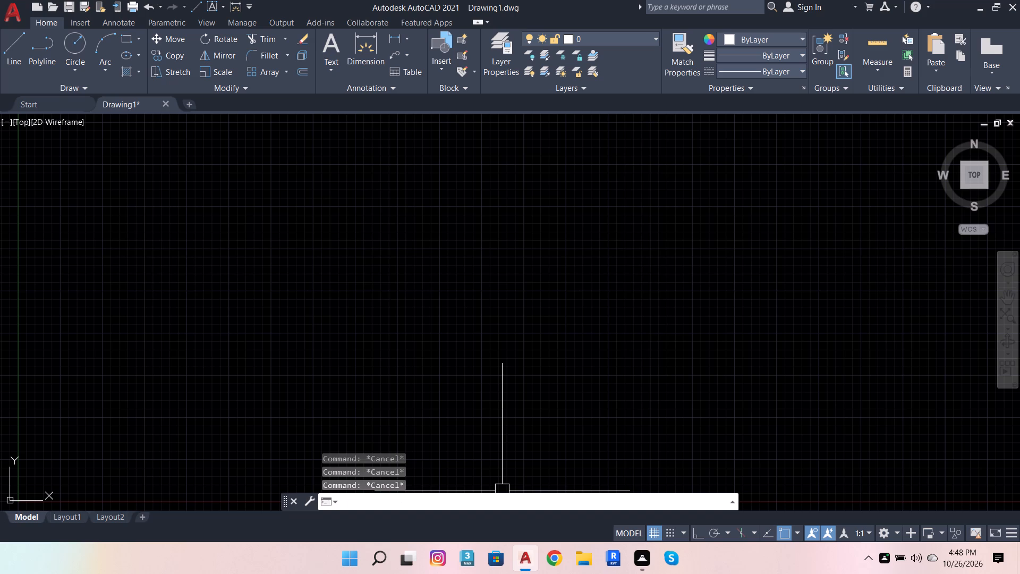
text(UNI)
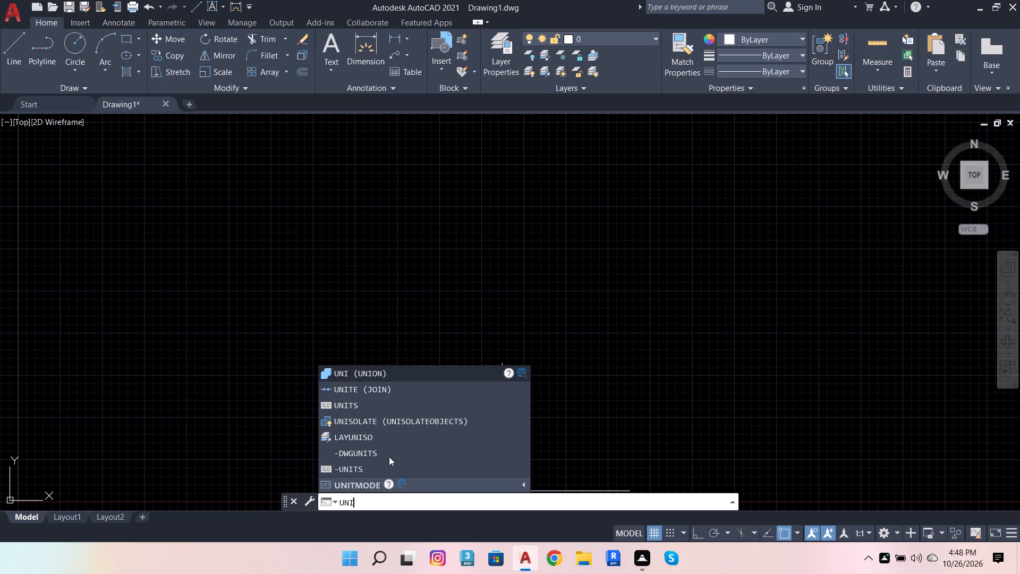
click(387, 404)
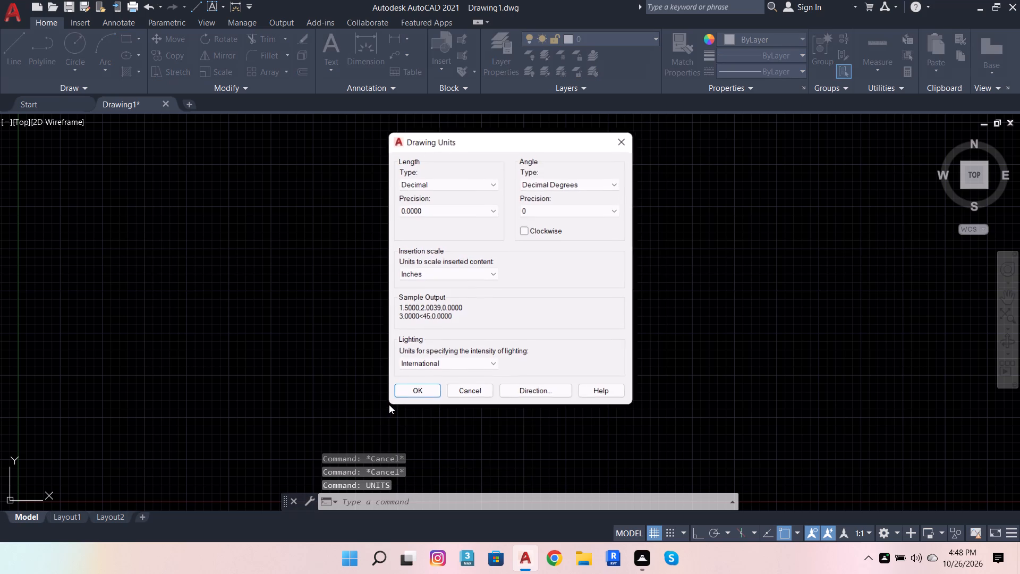
click(484, 188)
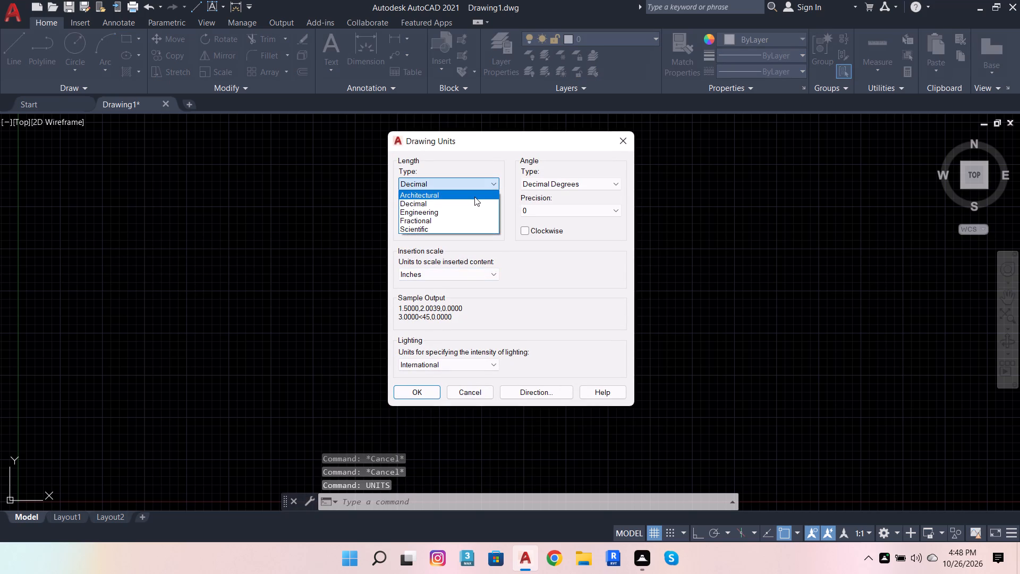
click(474, 197)
click(463, 208)
click(449, 219)
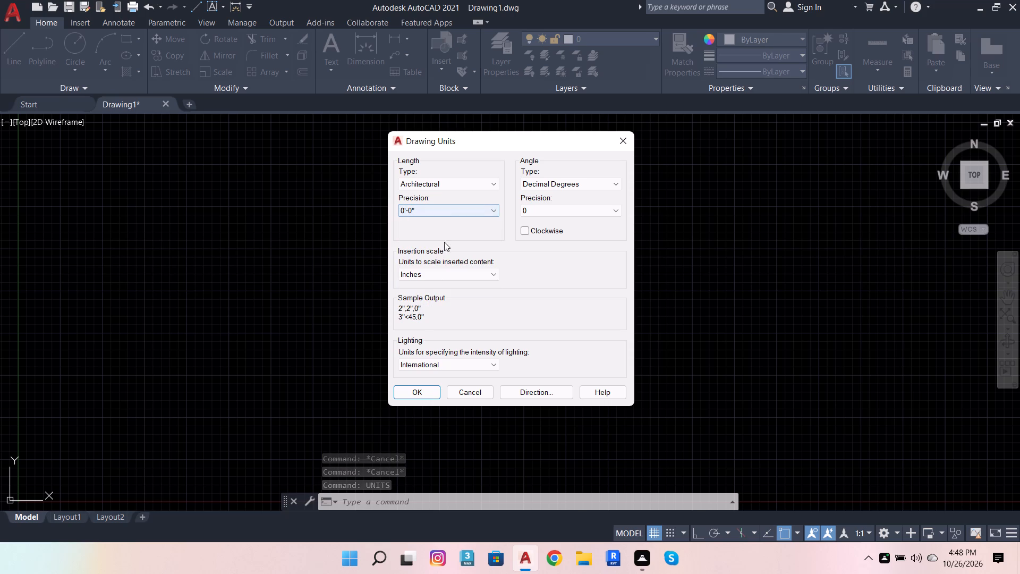
click(414, 392)
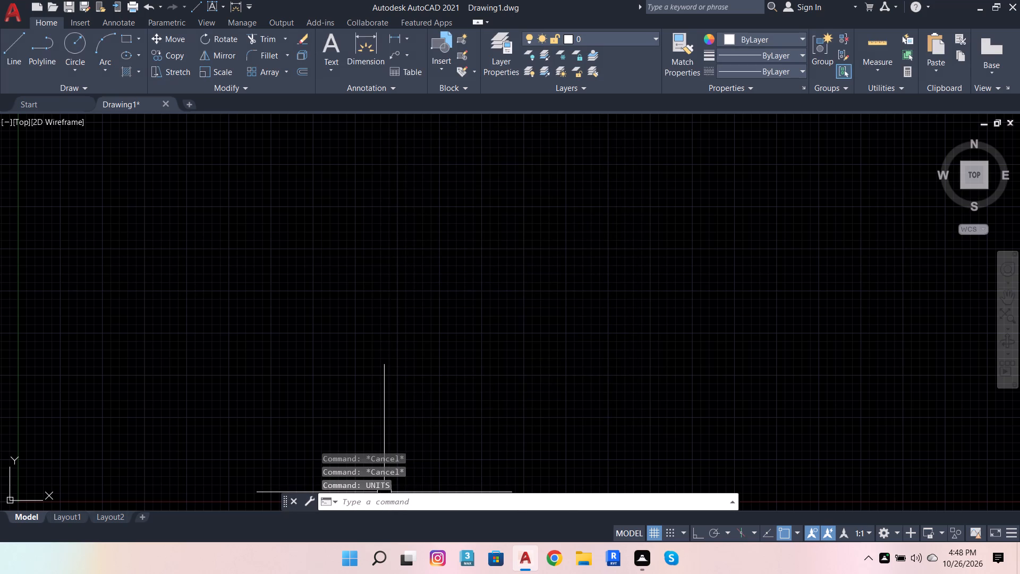
Start defining the drawing limits with the LIMITS command, accepting 0'-0",0'-0" as the lower left corner.
click(384, 497)
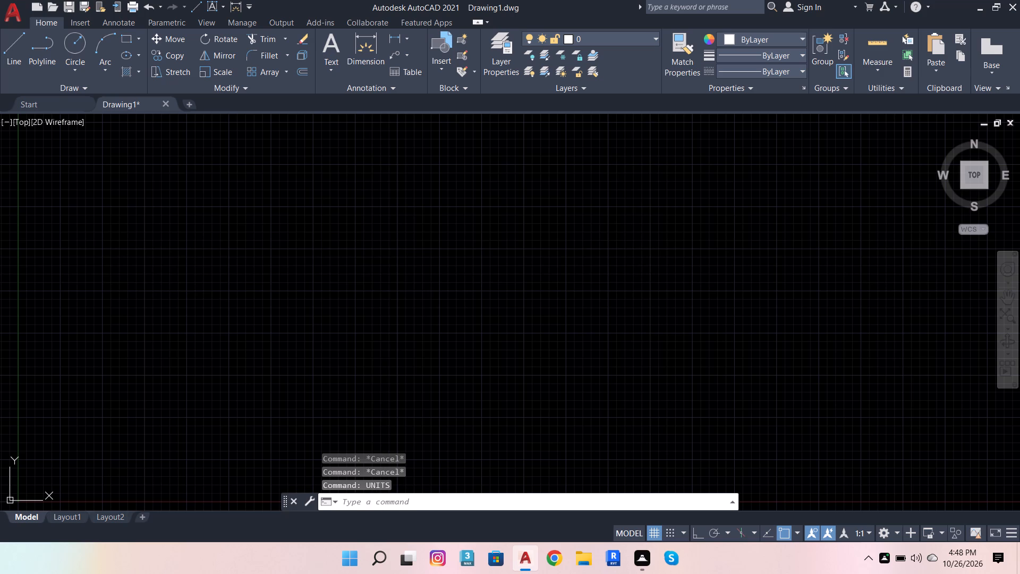
click(389, 501)
text(LIMI)
text(TS)
key(Return)
key(Return)
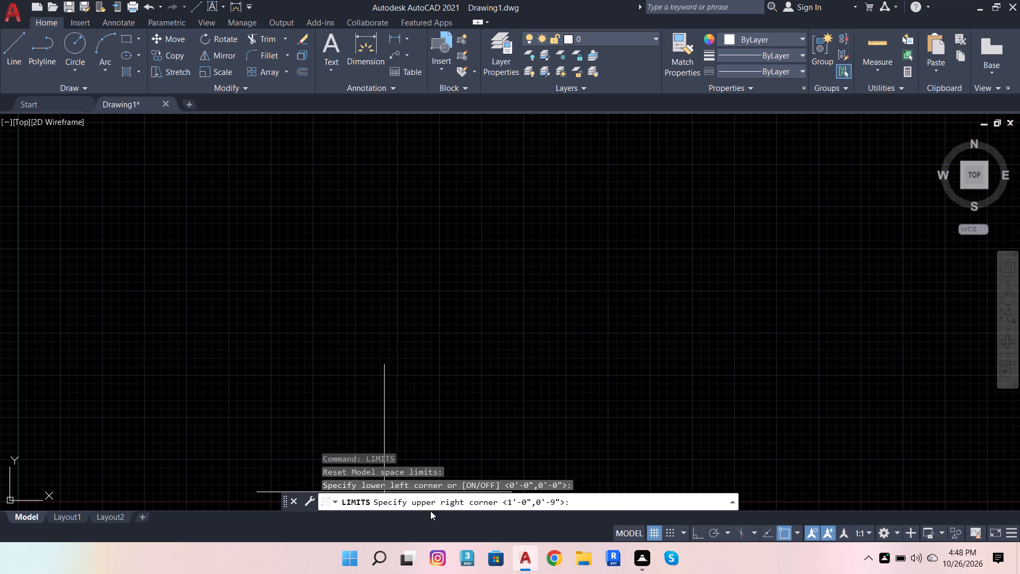
click(591, 501)
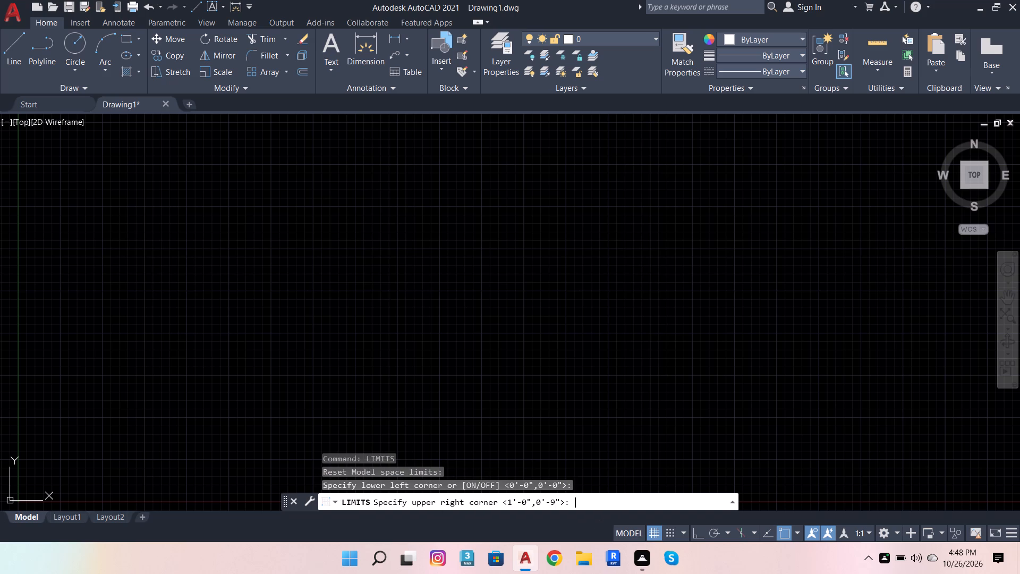
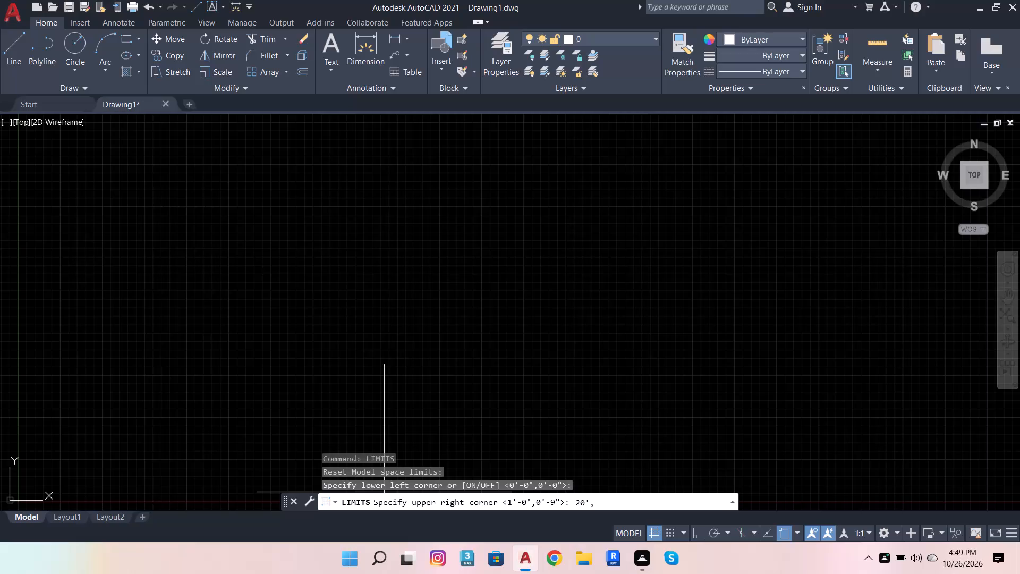
Set the upper right corner of the drawing limits to 20',30' and zoom to show all of the limits.
key(6)
key(BackSpace)
text(30')
key(Return)
key(z)
key(Return)
key(a)
key(Return)
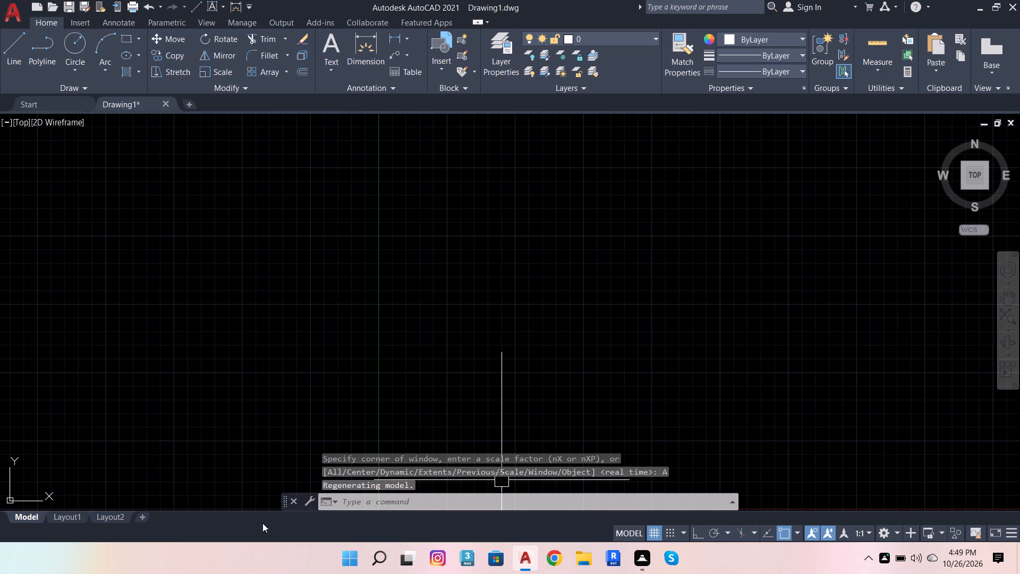
Turn on Ortho mode.
click(697, 527)
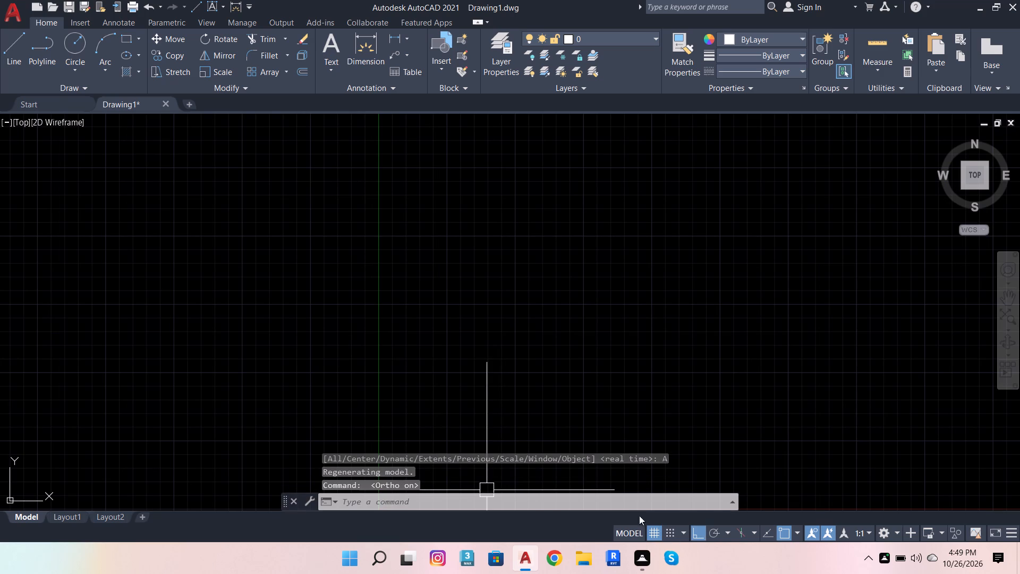
Start a horizontal chain of line segments running rightward in empty space, with lengths of 8", 1'2" and 6".
scroll(424, 462, down, 3)
scroll(320, 410, down, 1)
scroll(429, 387, down, 4)
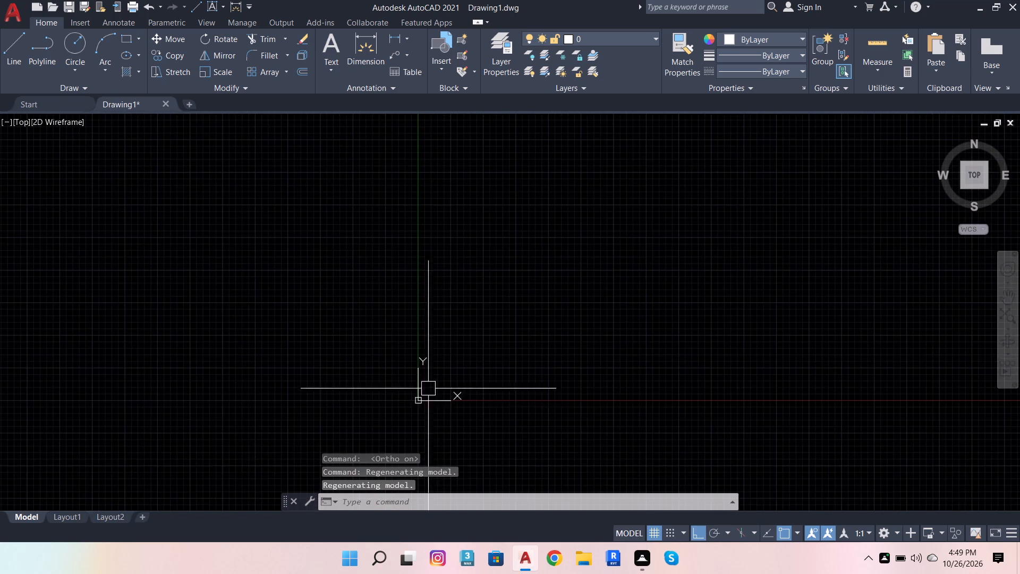
scroll(492, 396, up, 5)
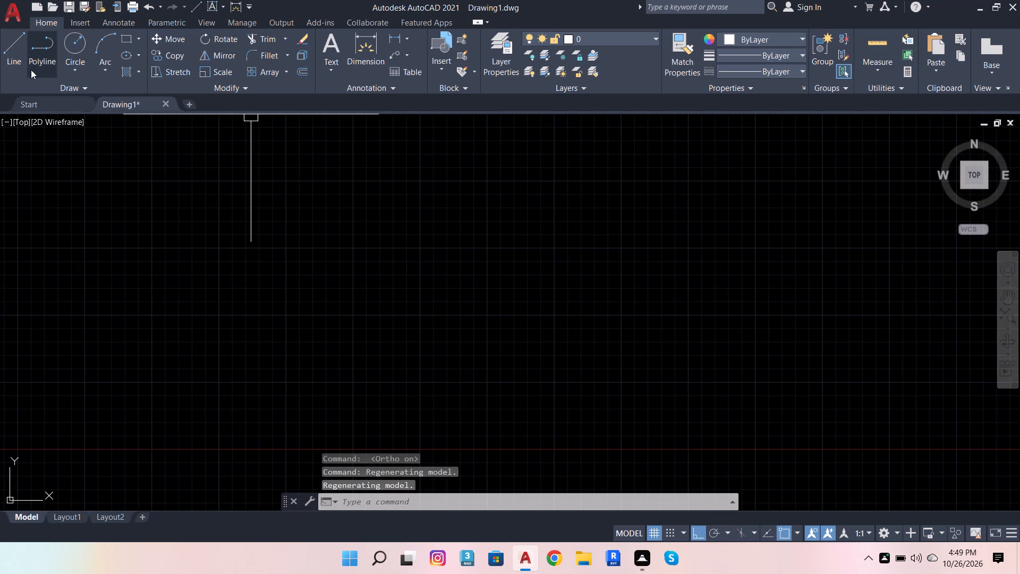
click(28, 54)
click(11, 49)
click(86, 241)
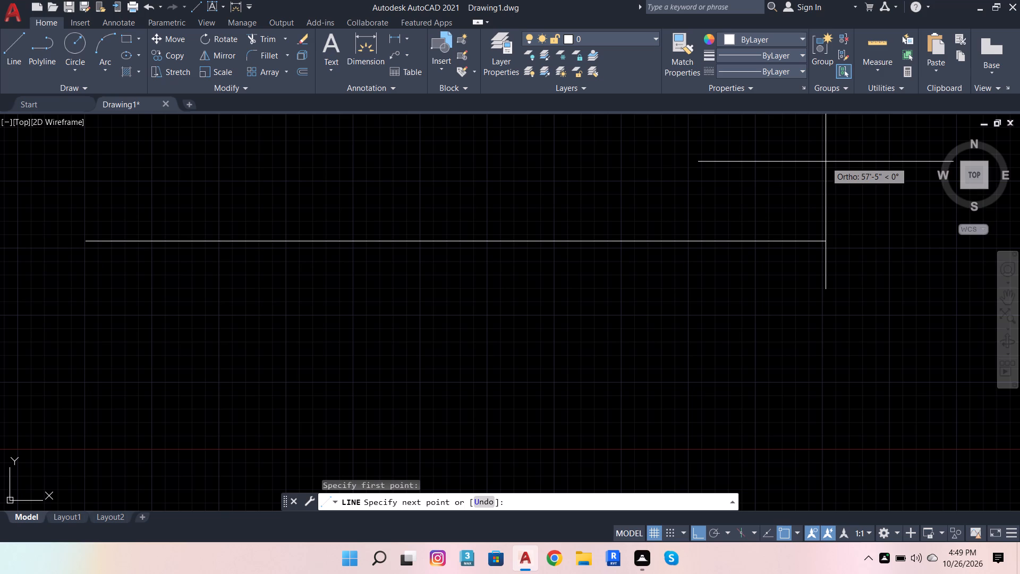
key(8)
key(Return)
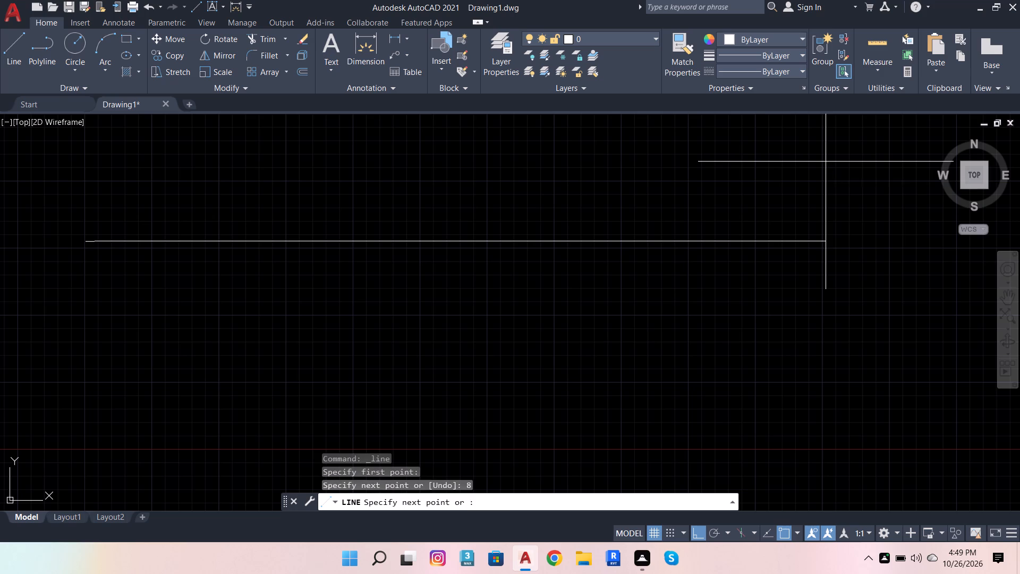
scroll(69, 220, up, 4)
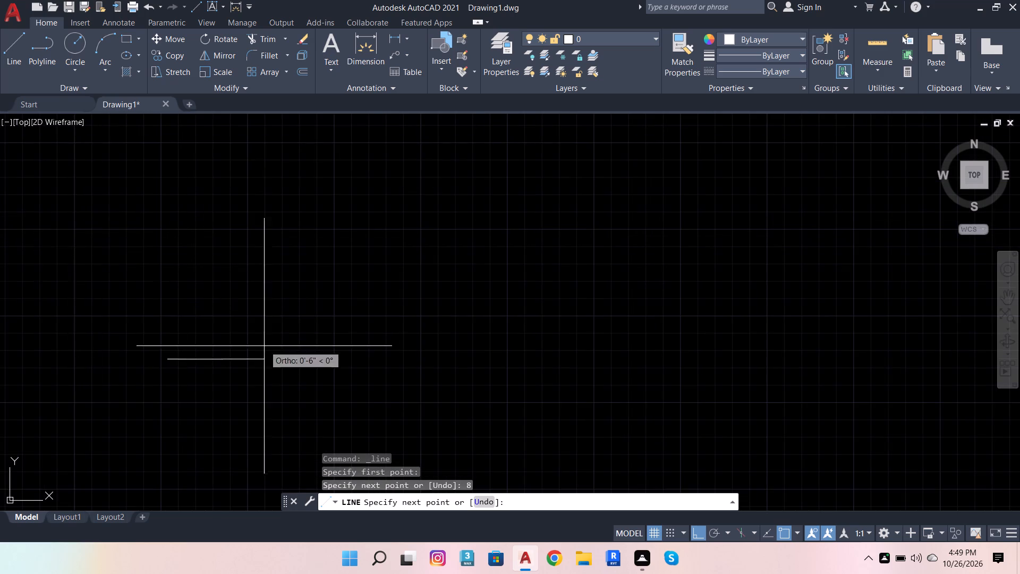
scroll(265, 360, up, 1)
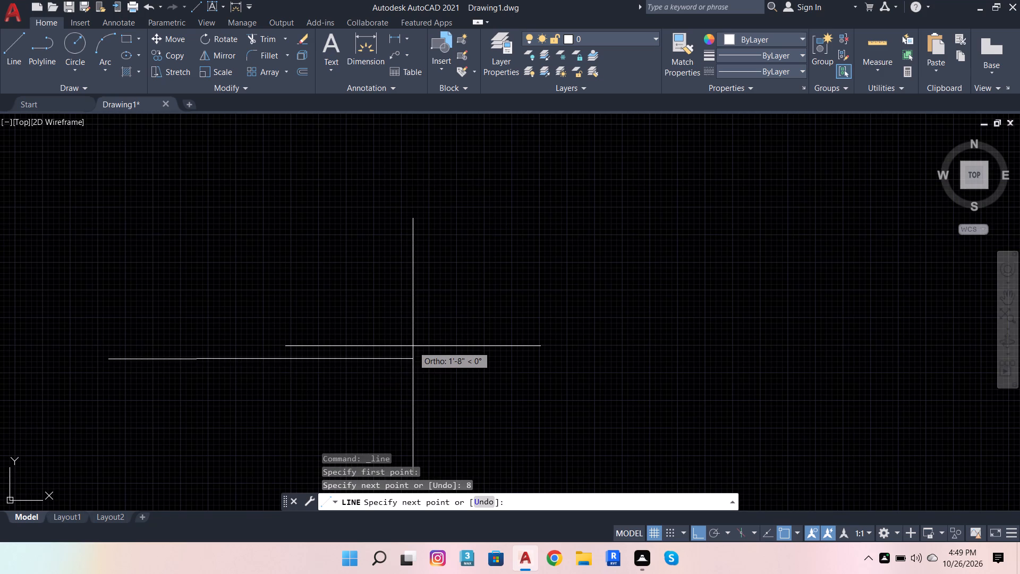
text(1'2)
key(Return)
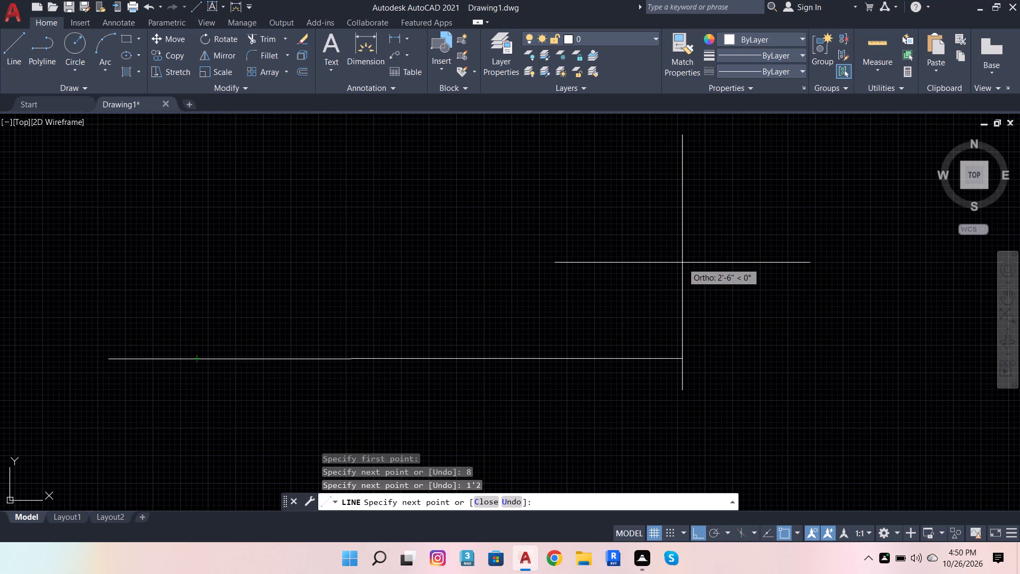
key(6)
key(Return)
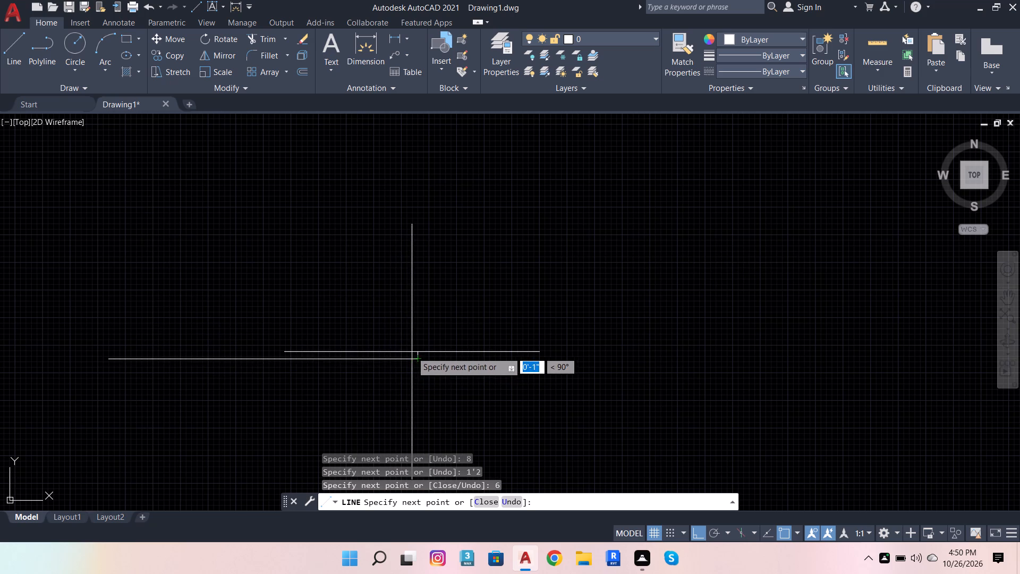
Continue the horizontal line chain rightward with segments of 1', 10", 1'4" and 2'9", and finish it.
scroll(410, 354, up, 3)
scroll(431, 357, down, 2)
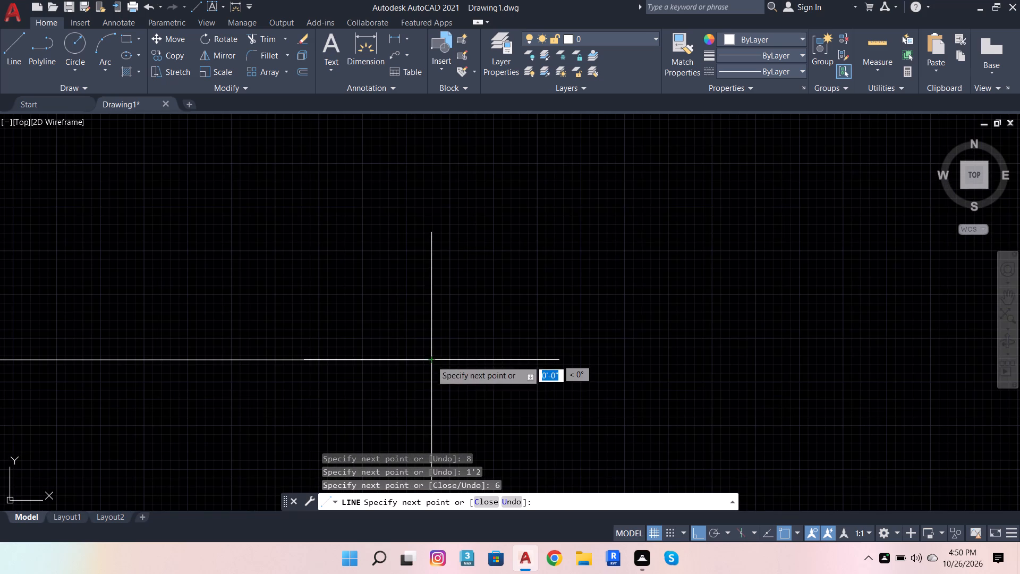
scroll(363, 371, down, 2)
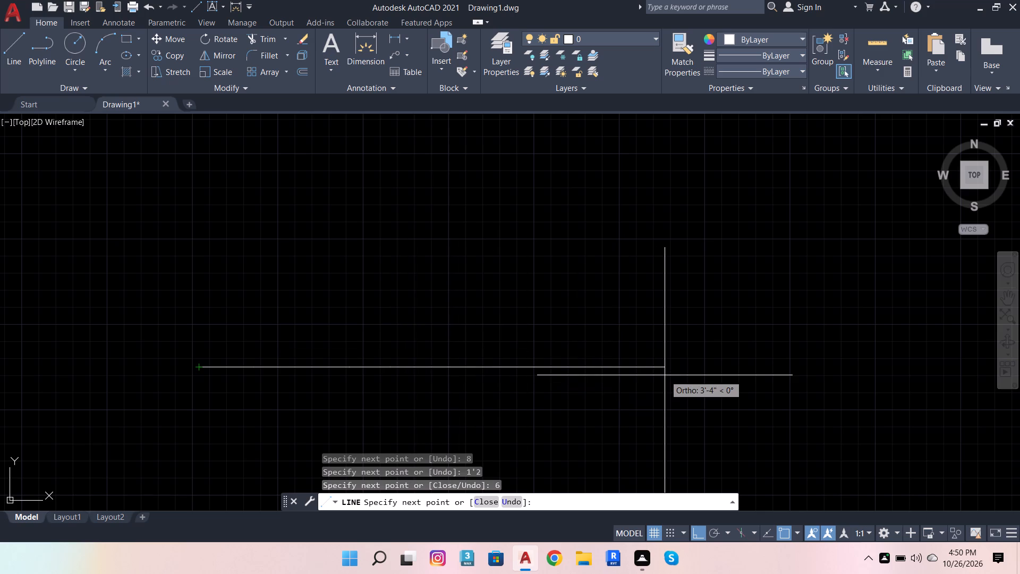
text(1')
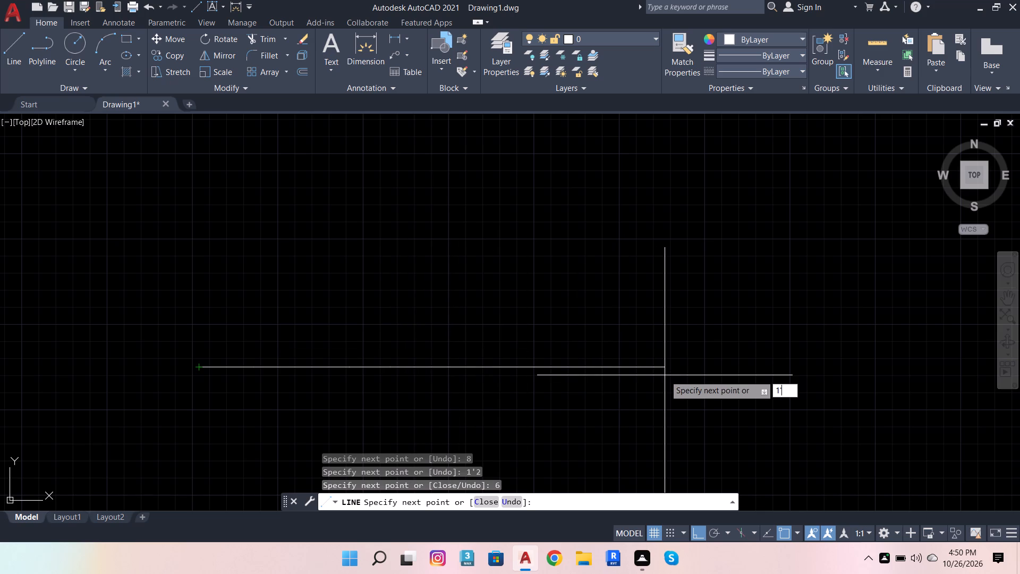
key(Return)
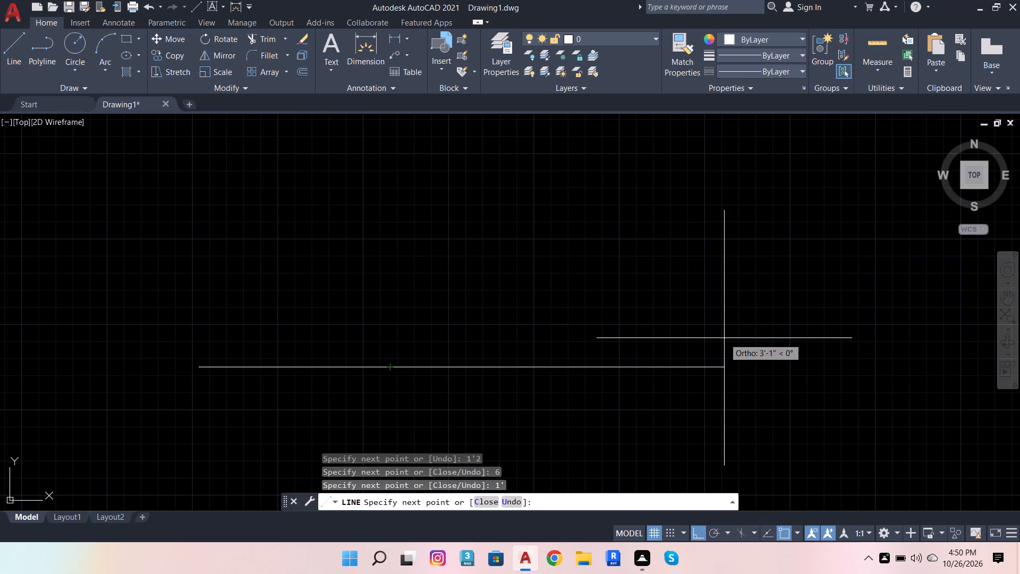
text(10)
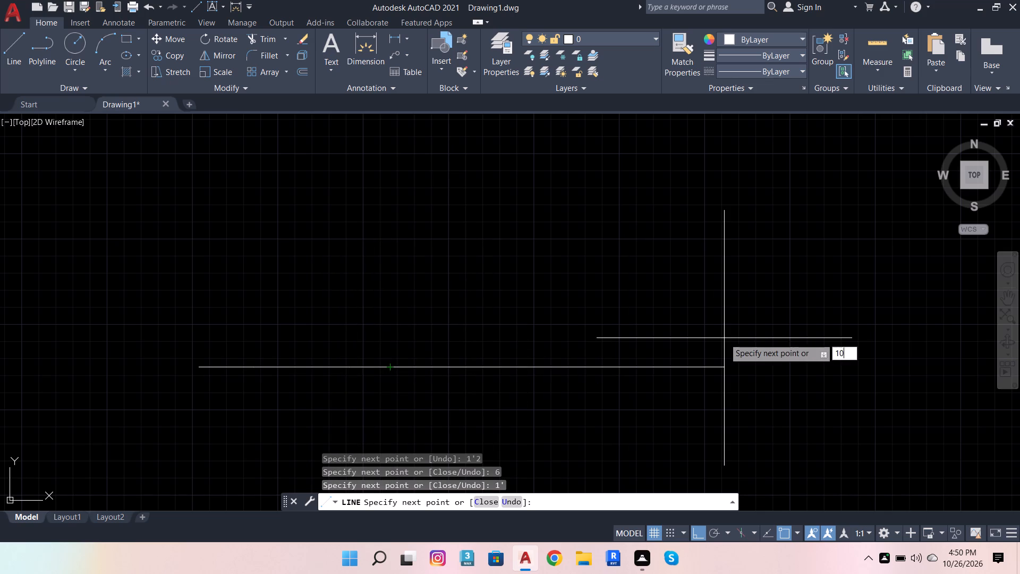
key(Return)
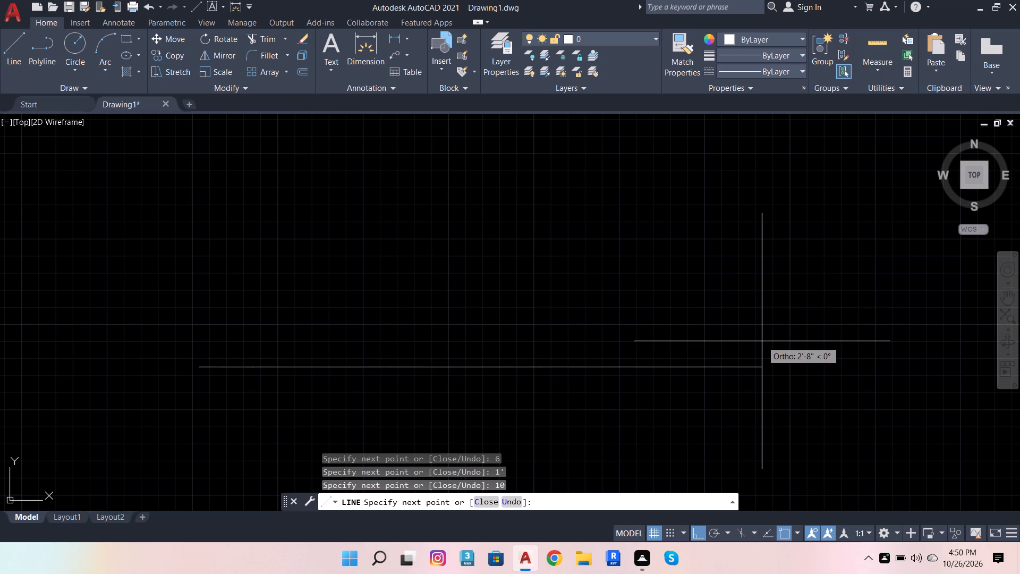
text(1'4)
key(Return)
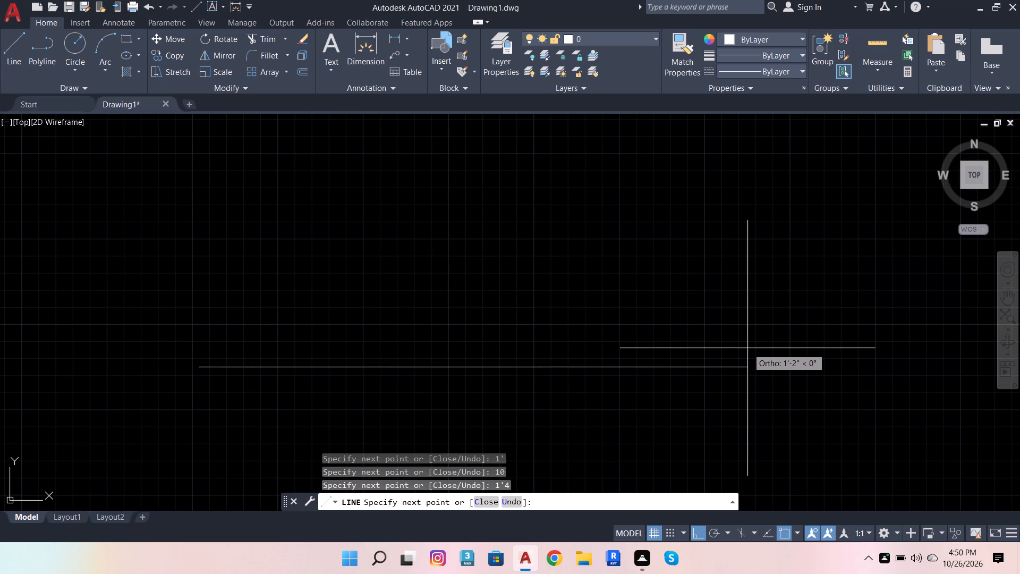
text(2'9)
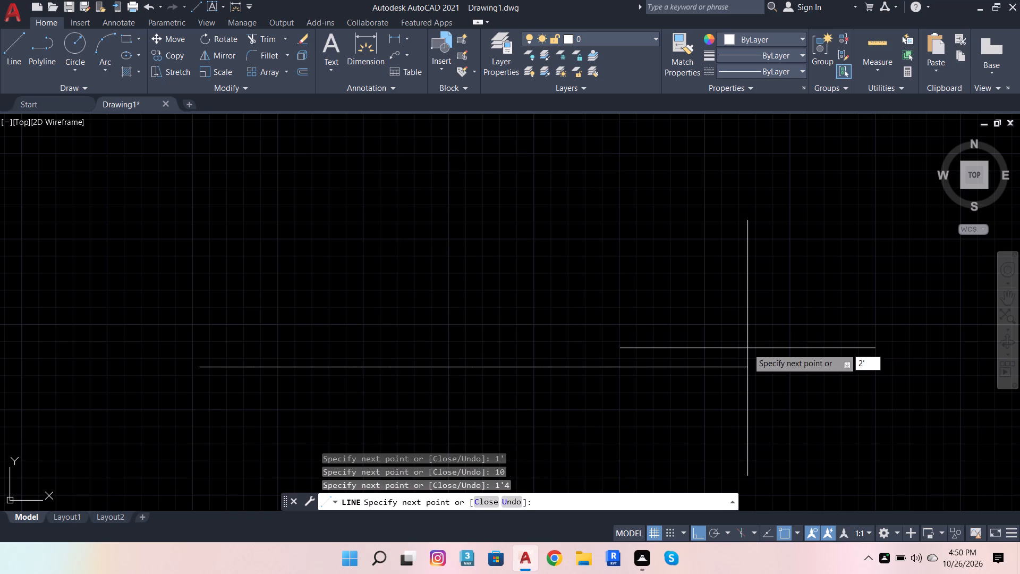
key(Return)
scroll(347, 307, down, 4)
scroll(430, 307, up, 2)
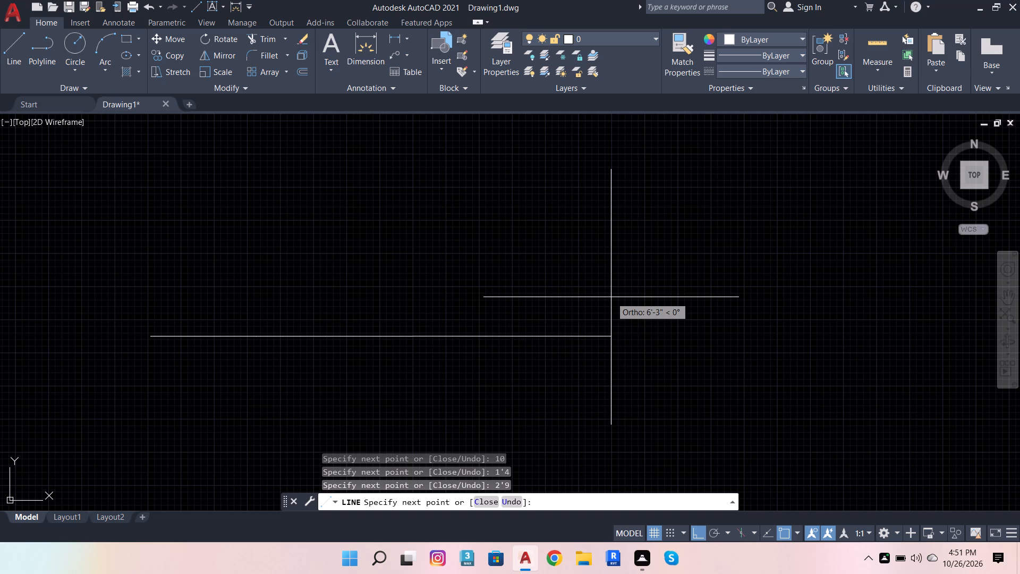
key(space)
Draw a vertical line 5'10" upward from the left end of the horizontal line chain.
key(space)
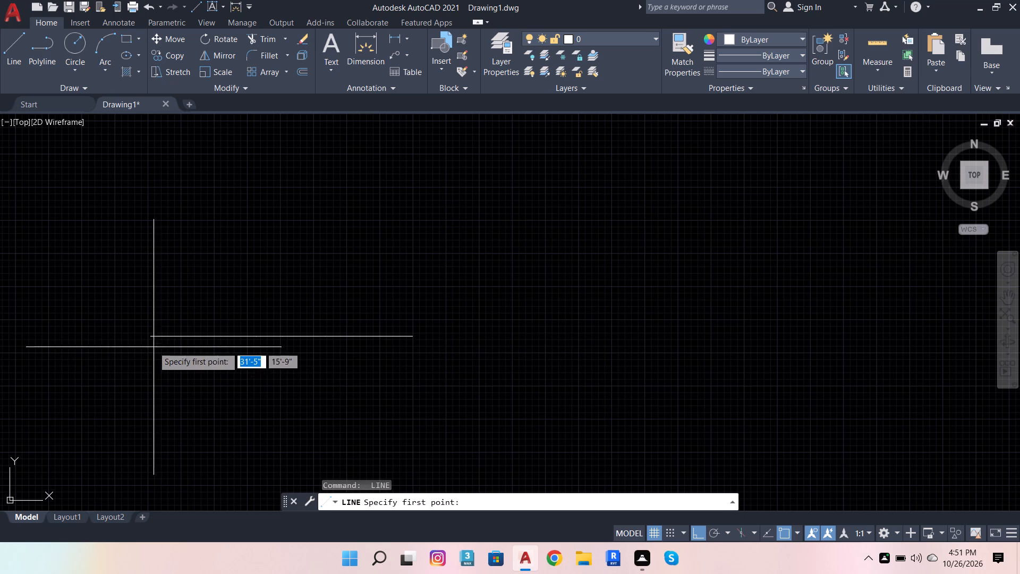
click(149, 334)
scroll(218, 275, down, 2)
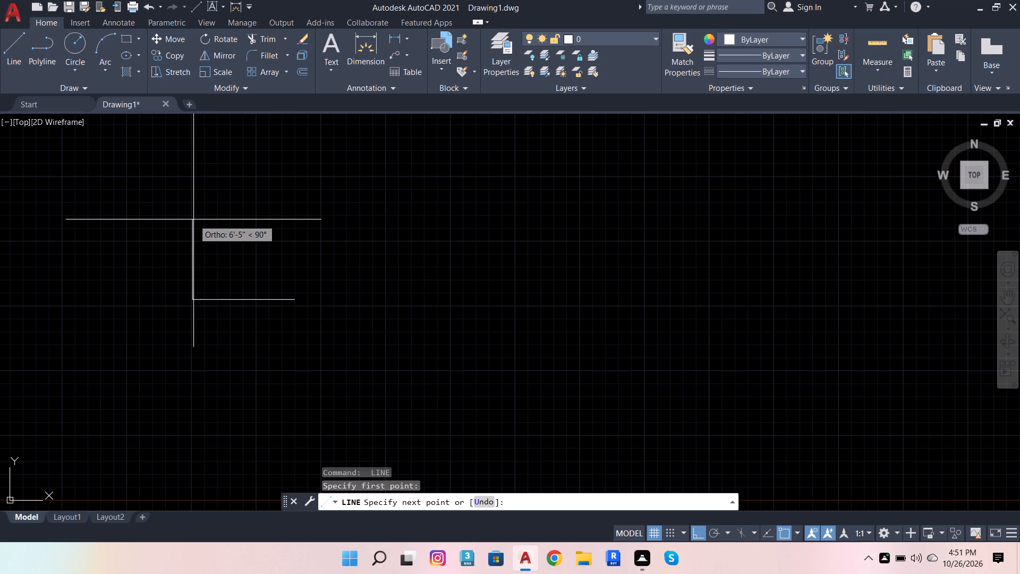
text(5'10)
key(Return)
key(space)
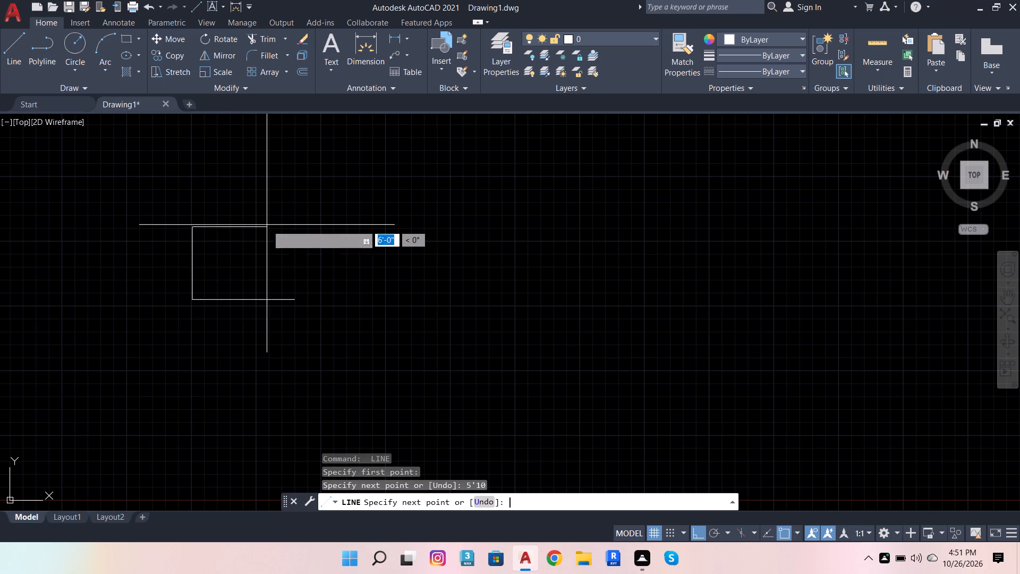
From the same left corner, draw lines 1'1" and 3" downward, plus a freehand horizontal line rightward, extending past the chain above.
key(space)
click(191, 296)
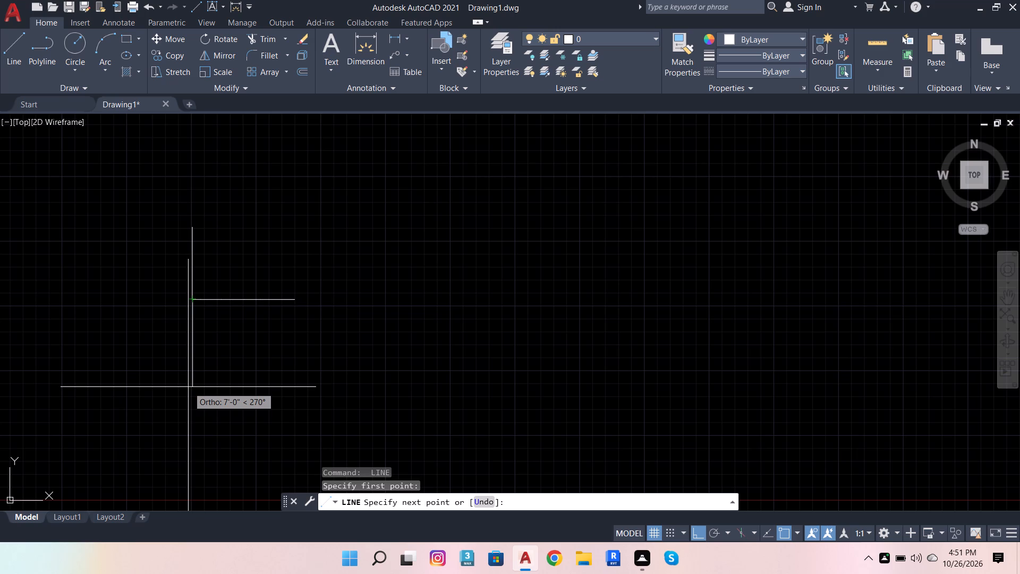
text(1'1)
key(Return)
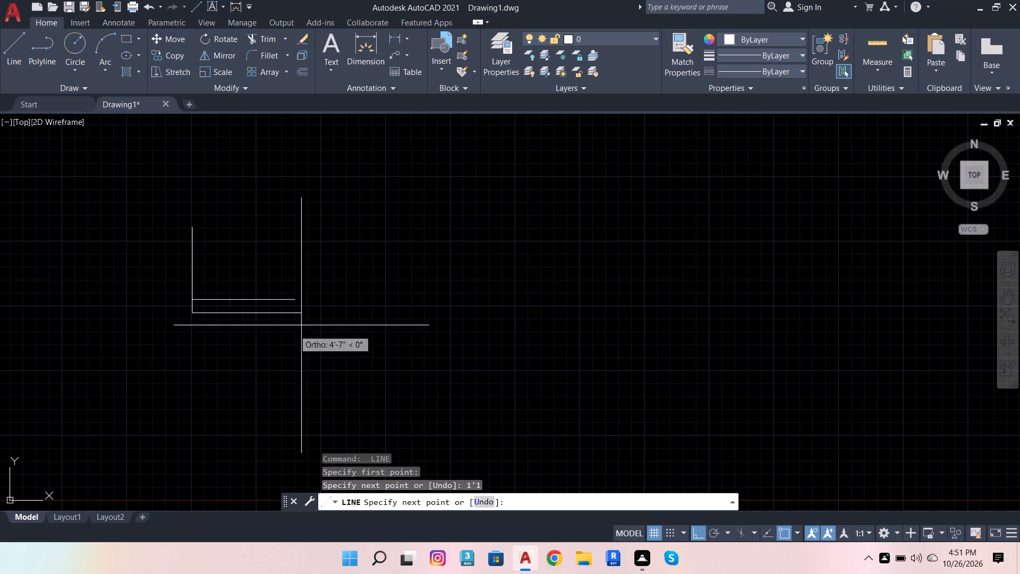
key(3)
key(Return)
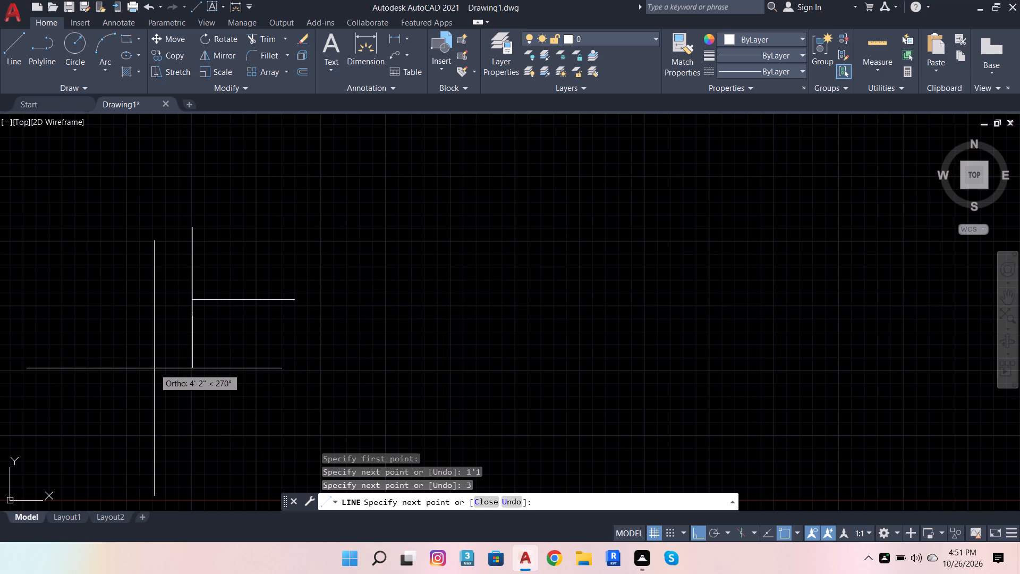
click(385, 315)
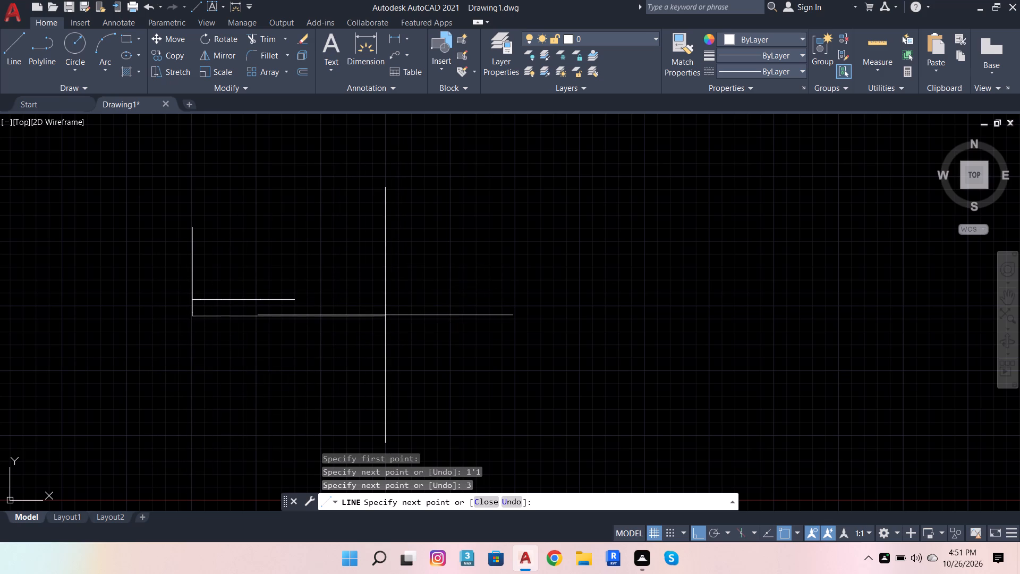
key(space)
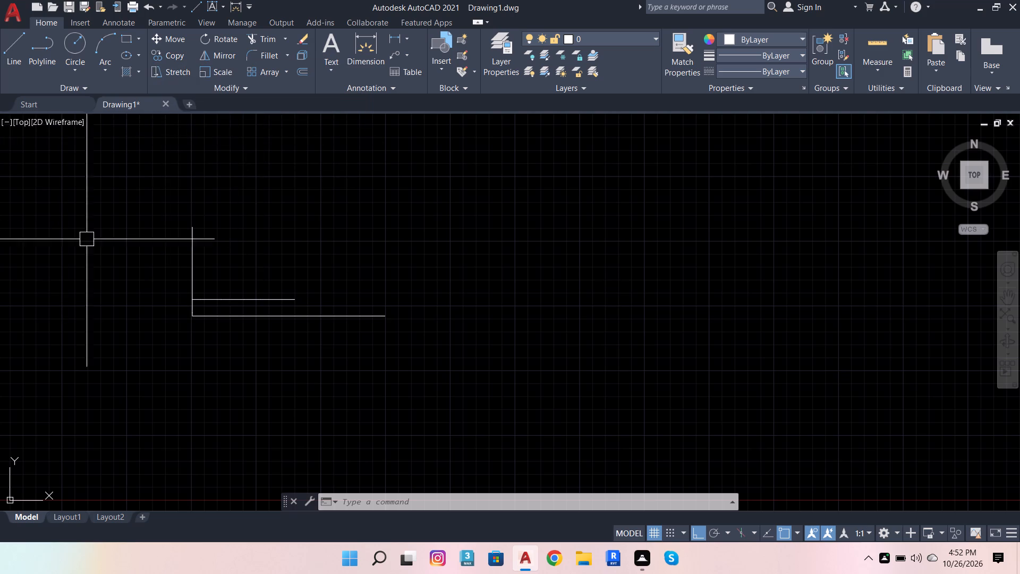
Draw a vertical line 5'10" upward from the joint at the end of the chain's 1'2" segment.
click(14, 50)
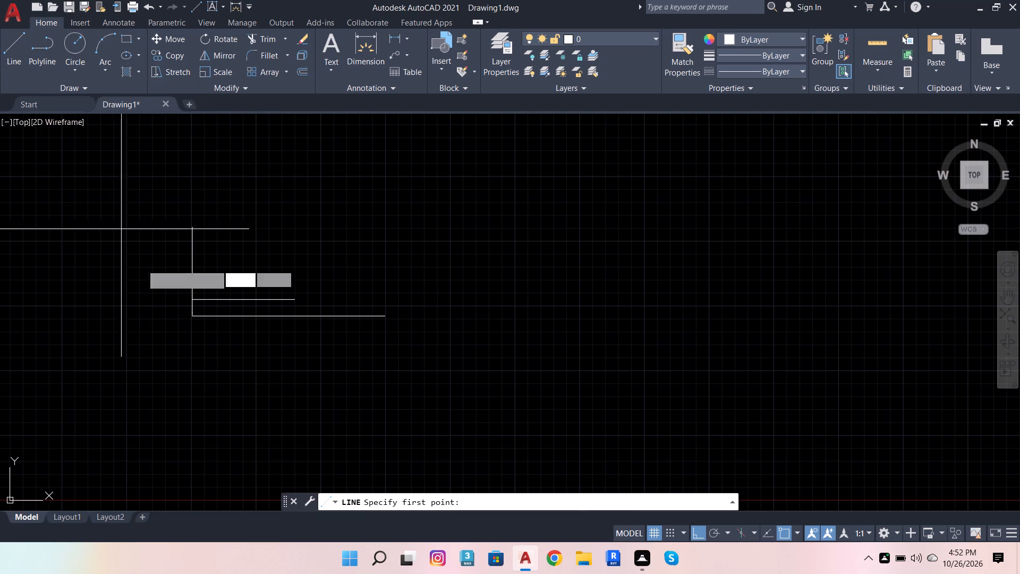
click(214, 301)
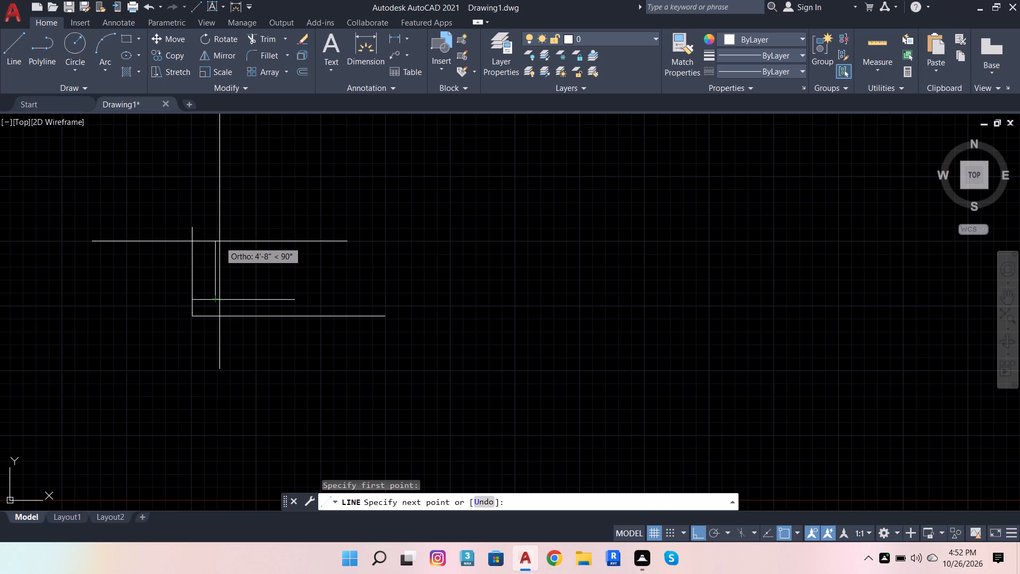
text(5'10)
key(Return)
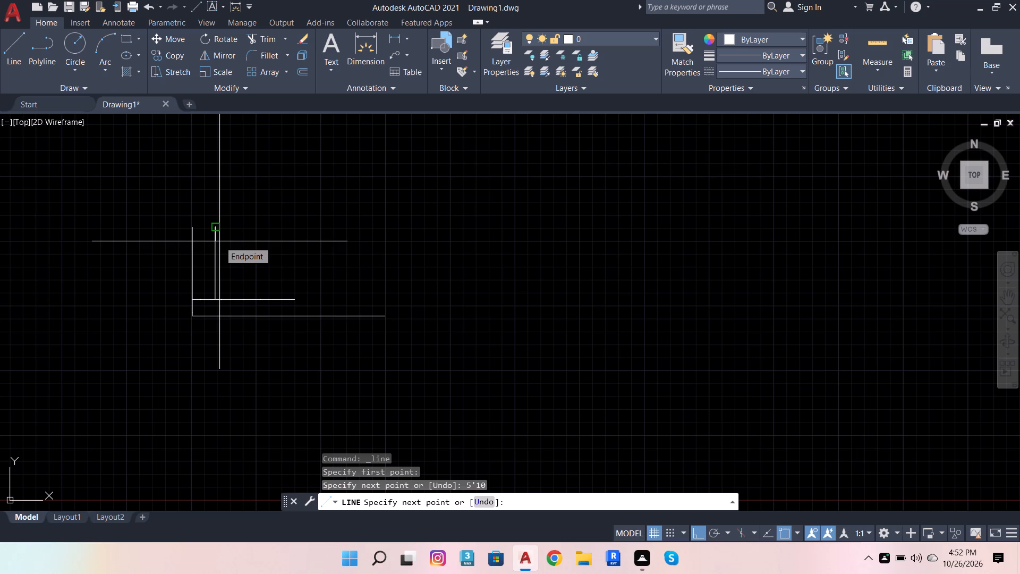
key(space)
Draw a vertical line 5' upward from the joint at the end of the chain's 10" segment.
key(space)
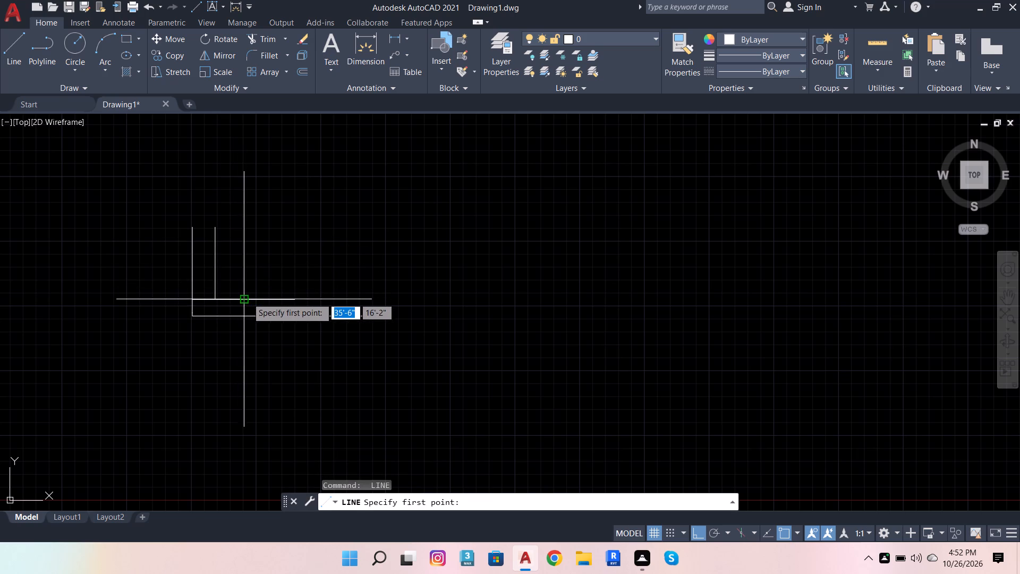
click(247, 298)
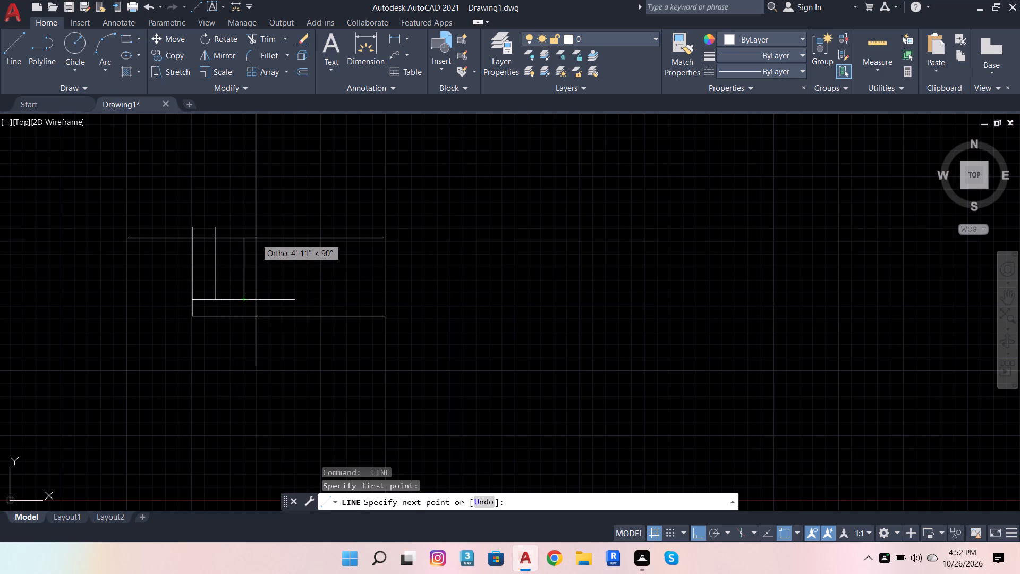
key(5)
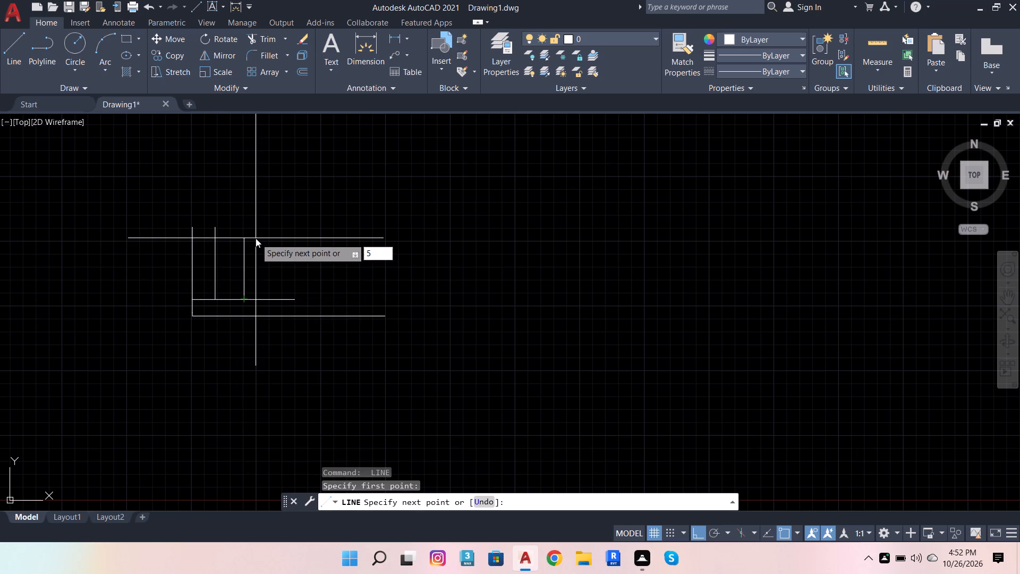
key(apostrophe)
key(Return)
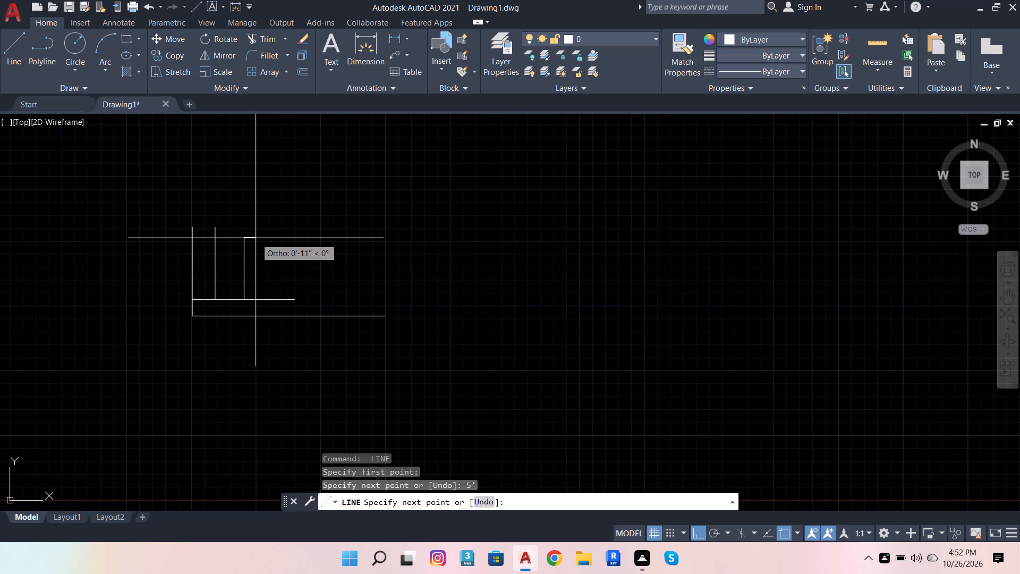
Draw a vertical line upward from the base chain joint right of the last 5' vertical, replacing a first 4'10" length with 4'2".
key(space)
key(space)
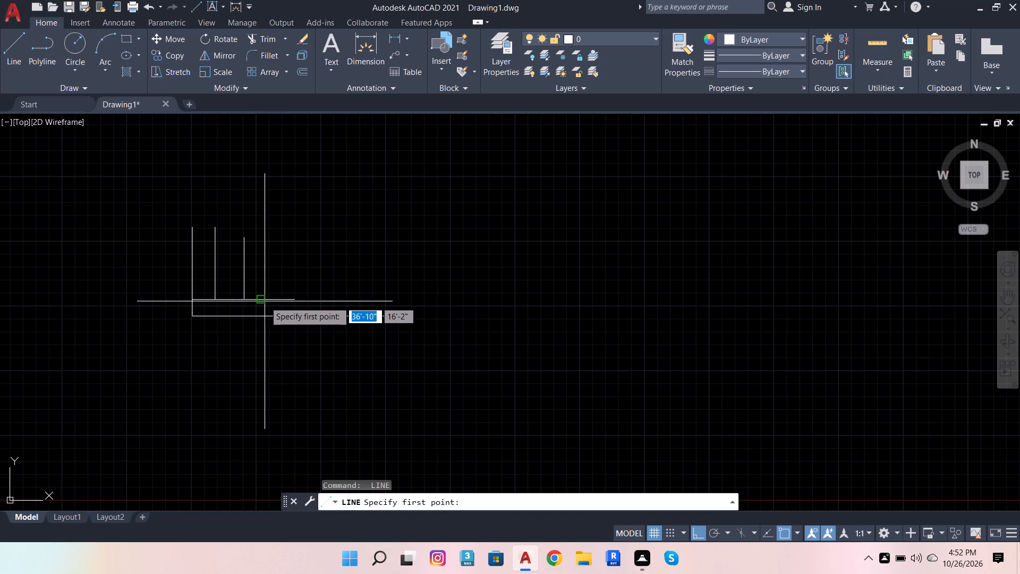
click(263, 300)
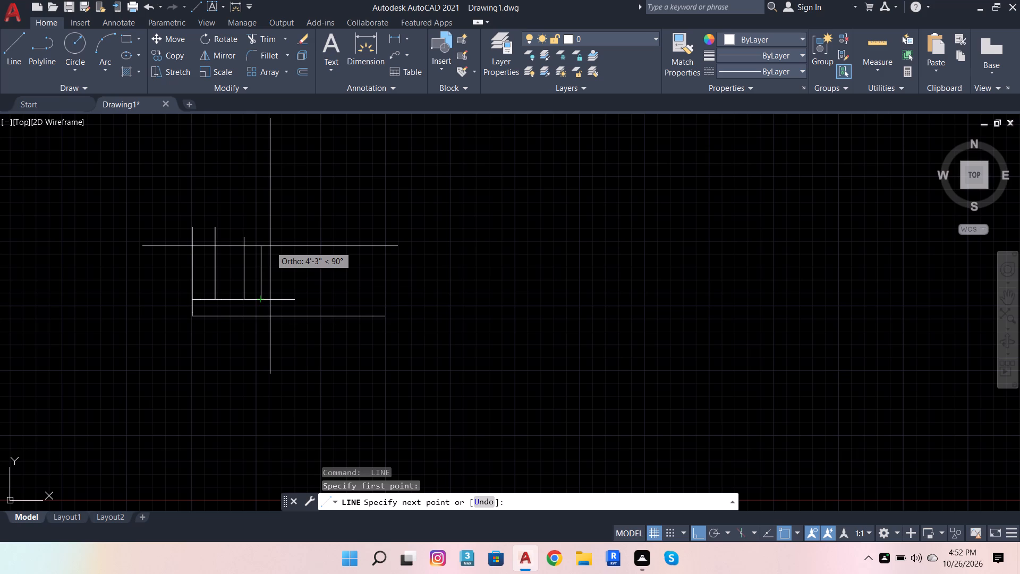
key(5)
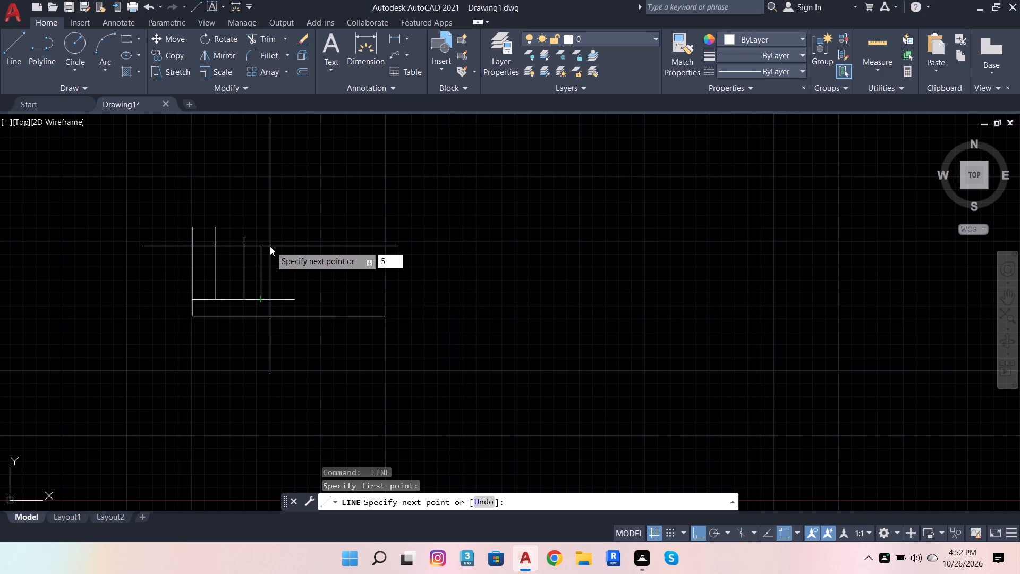
key(BackSpace)
text(4')
text(10)
key(Return)
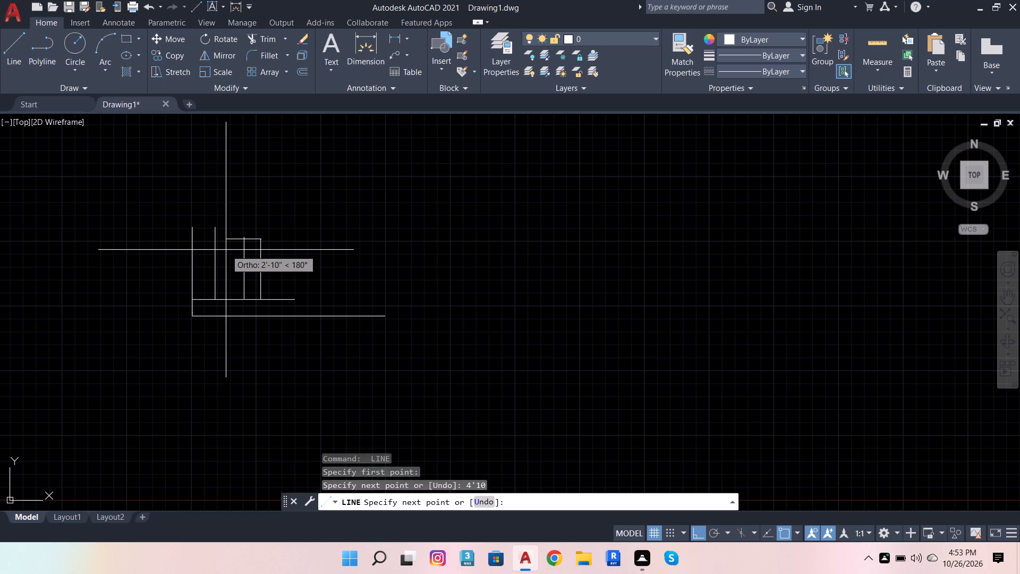
scroll(266, 255, up, 2)
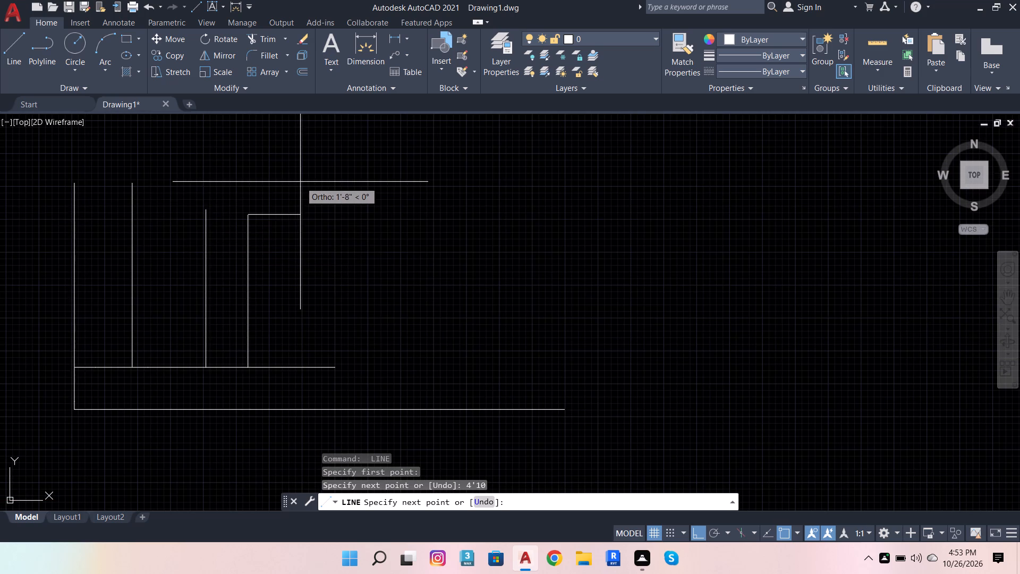
key(ctrl+z)
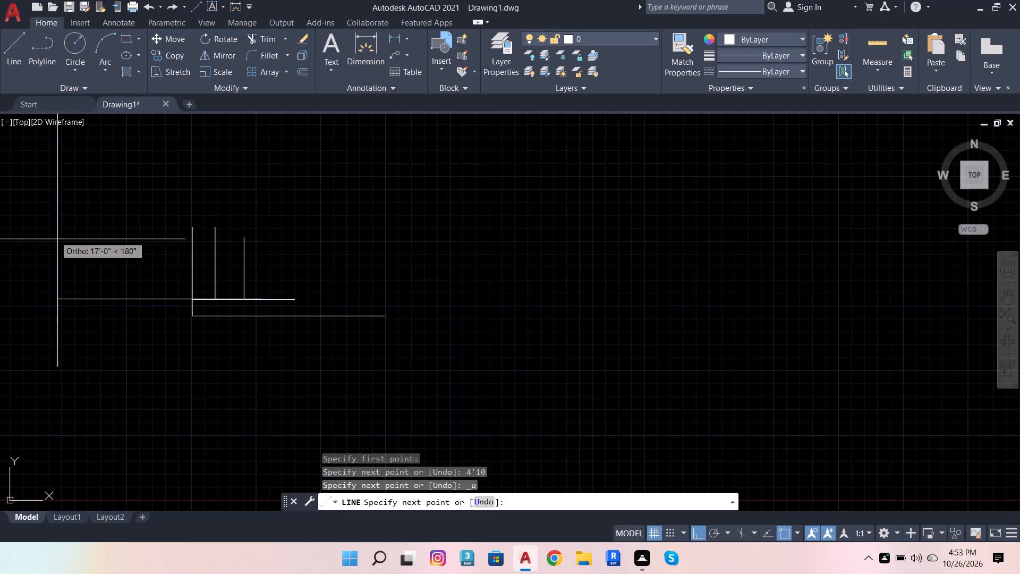
scroll(210, 258, up, 2)
scroll(300, 227, up, 1)
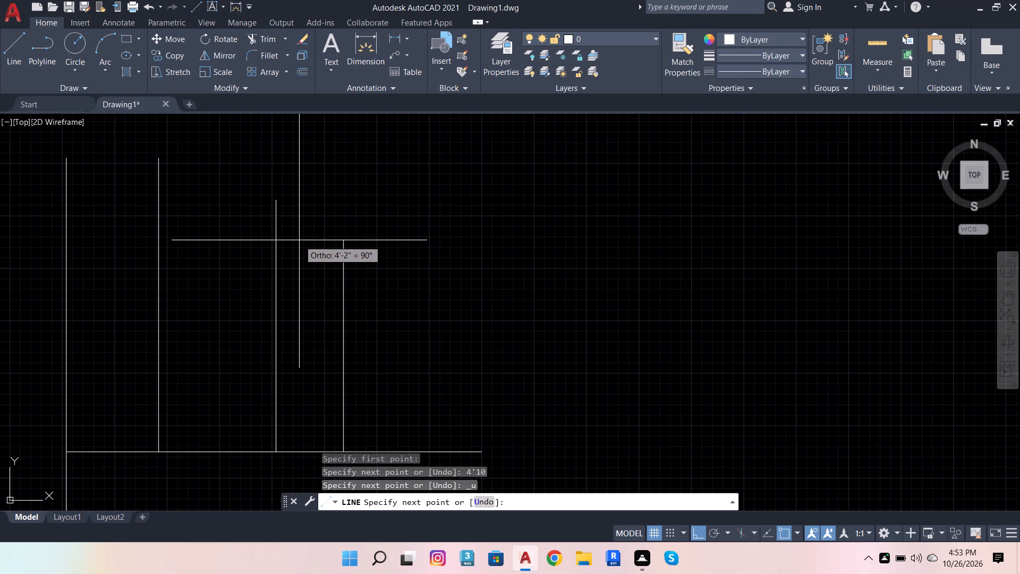
text(4'2)
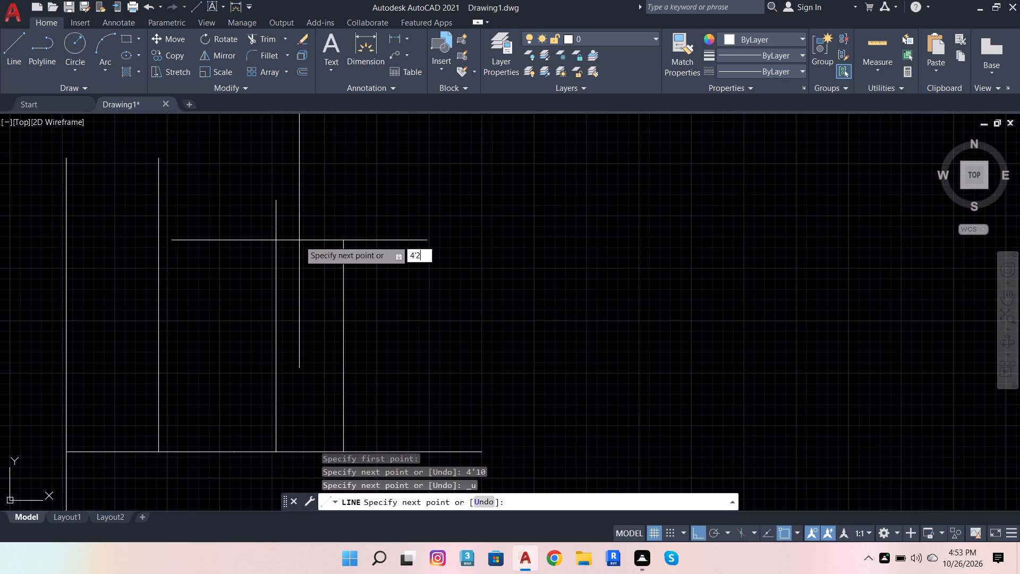
key(Return)
key(space)
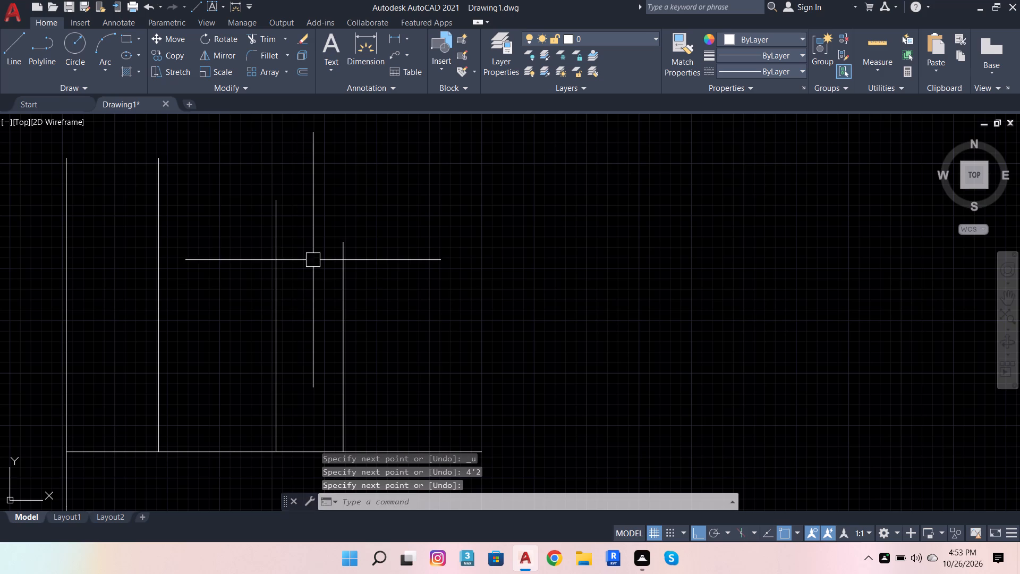
Draw a vertical line 5' upward from the base chain joint between the second 5'10" vertical and the existing 5' vertical.
key(space)
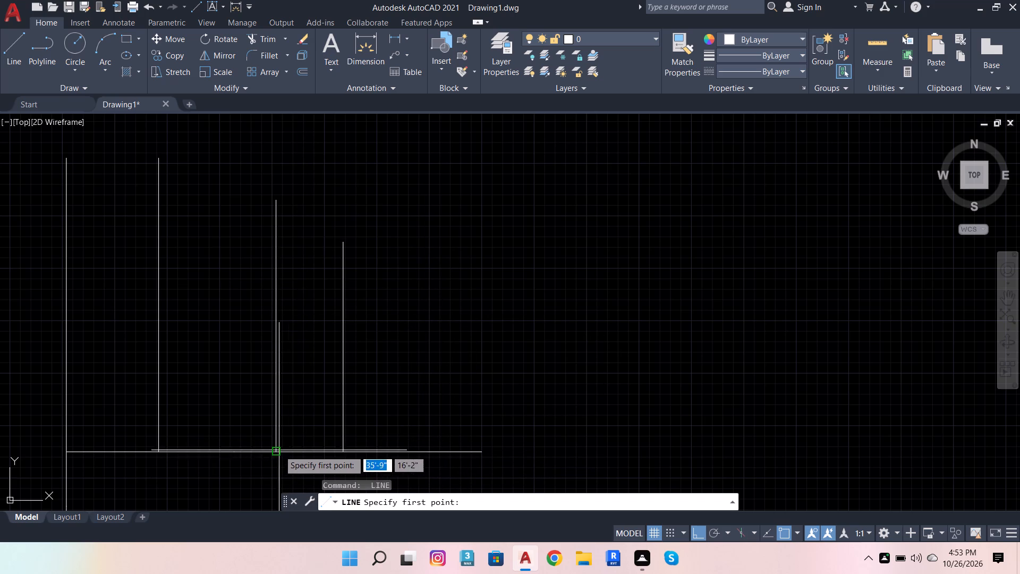
click(234, 453)
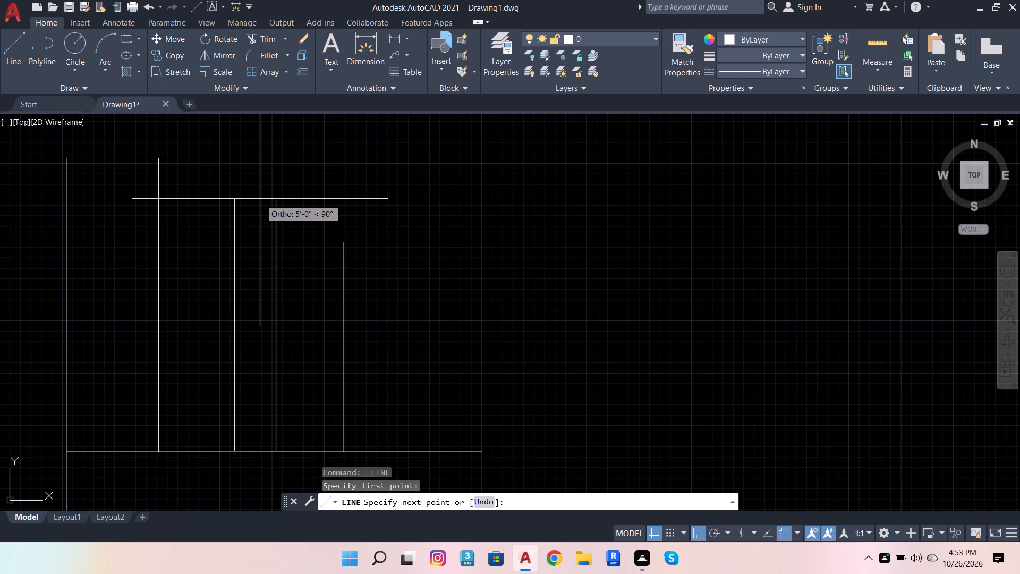
text(5')
key(Return)
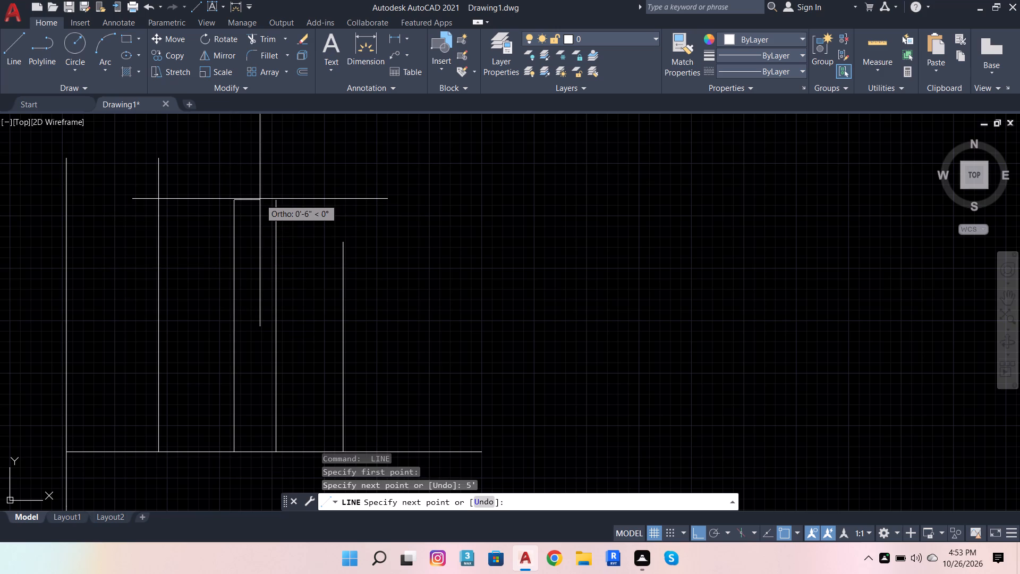
key(space)
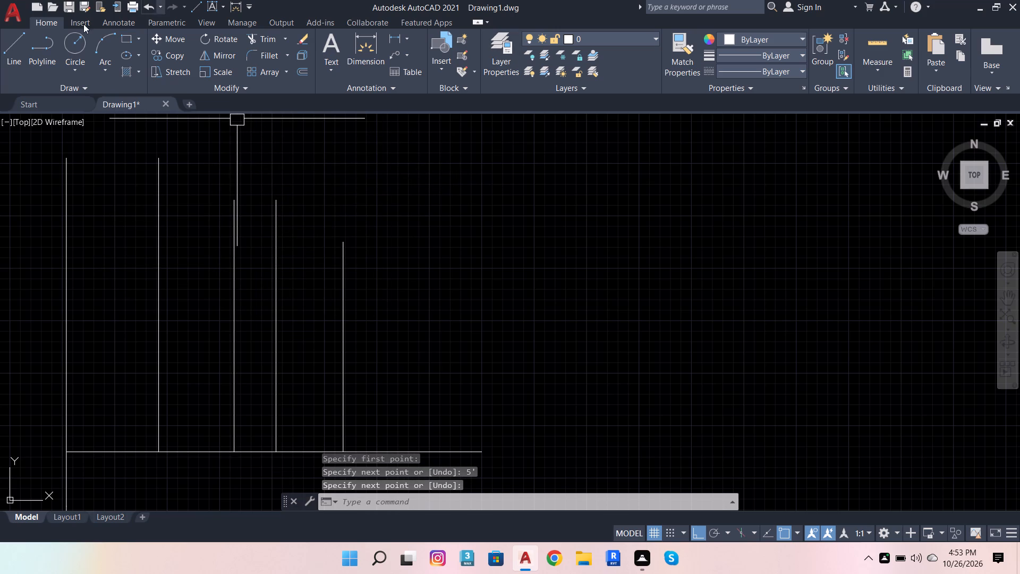
Draw a freehand horizontal line rightward, past the 4'2" vertical, starting 10" below the top of the right-hand 5' vertical.
click(12, 41)
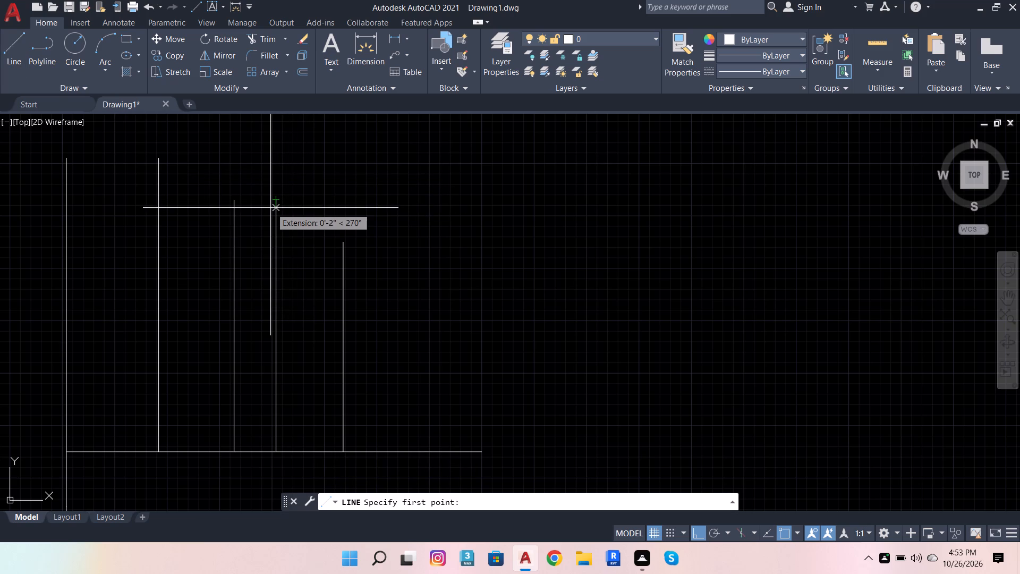
text(10)
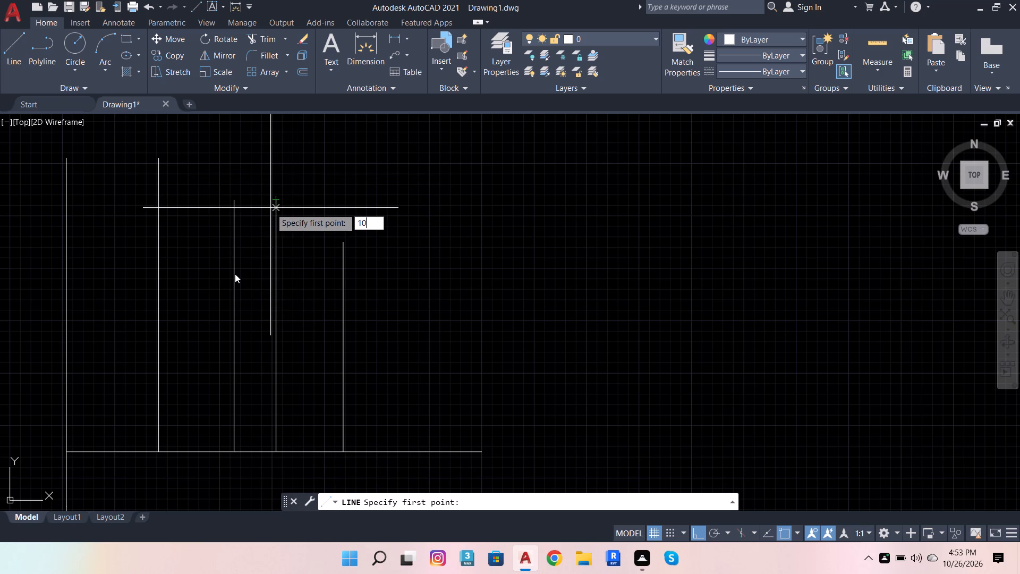
key(Return)
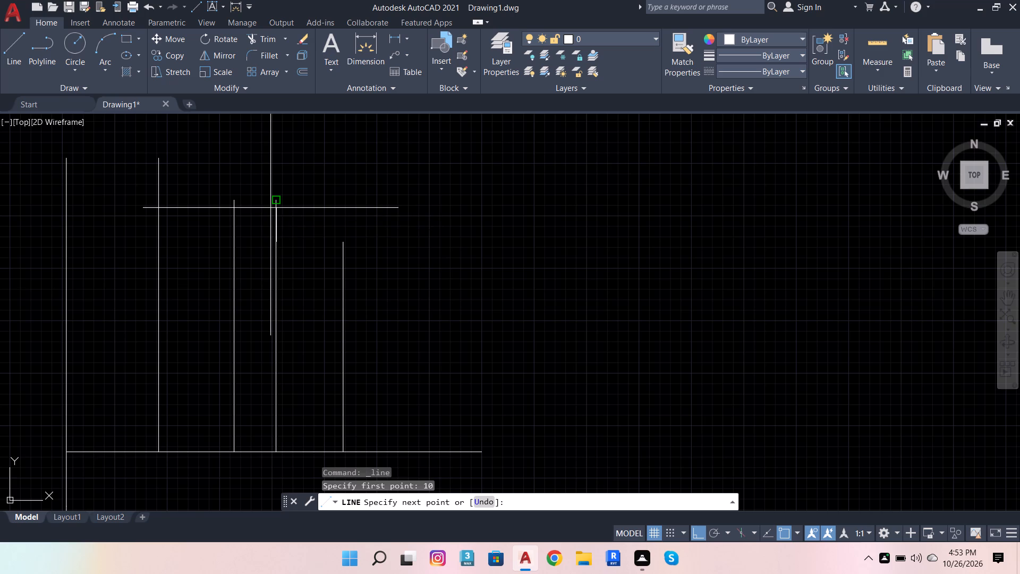
click(552, 237)
key(space)
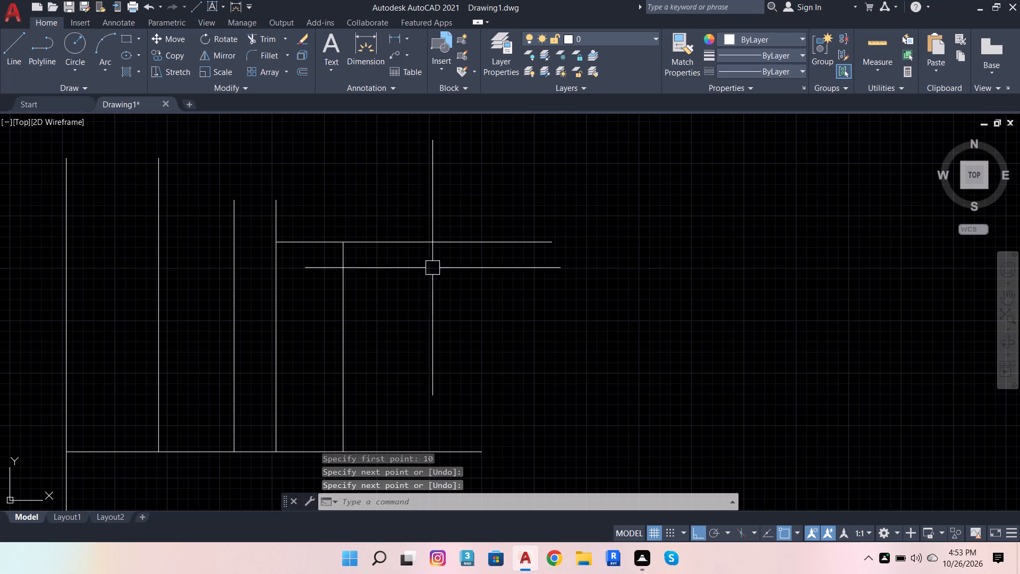
Draw a 10" horizontal line rightward, starting 10" below the top of the 4'2" vertical.
key(space)
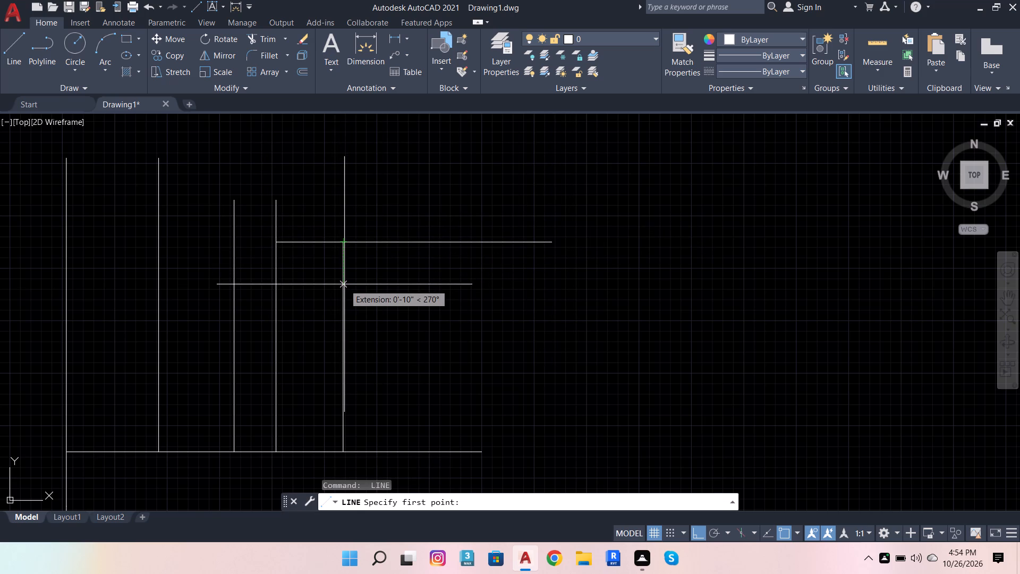
text(10)
key(Return)
key(period)
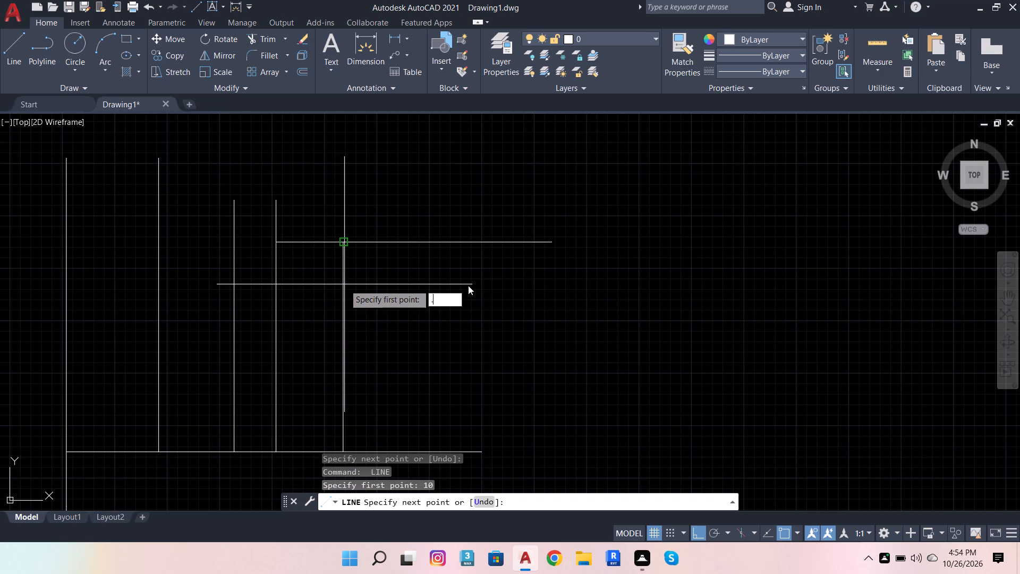
key(BackSpace)
text(10)
key(Return)
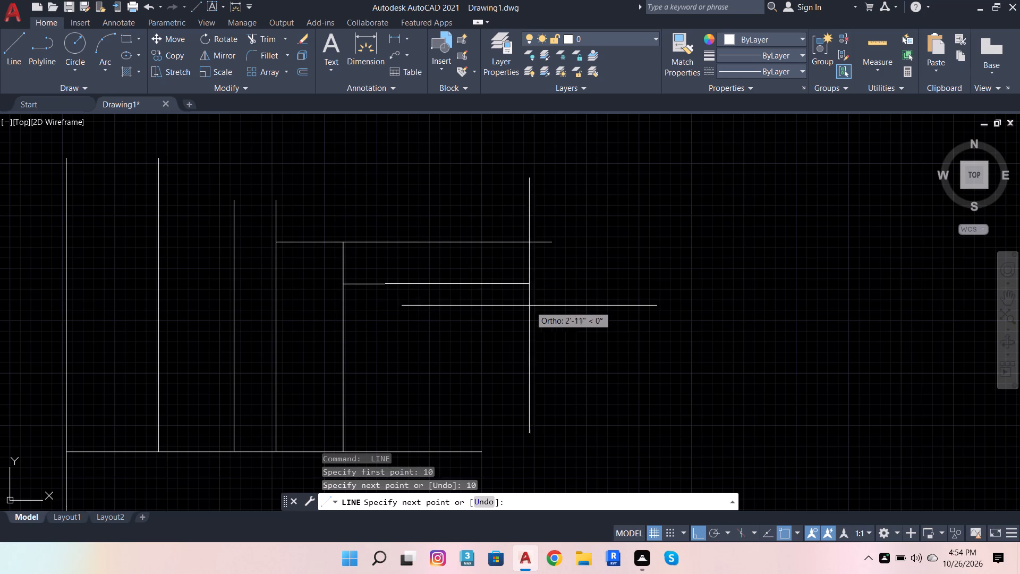
key(space)
From the right end of the 10" horizontal, draw a line 10" downward and a freehand horizontal line rightward.
key(space)
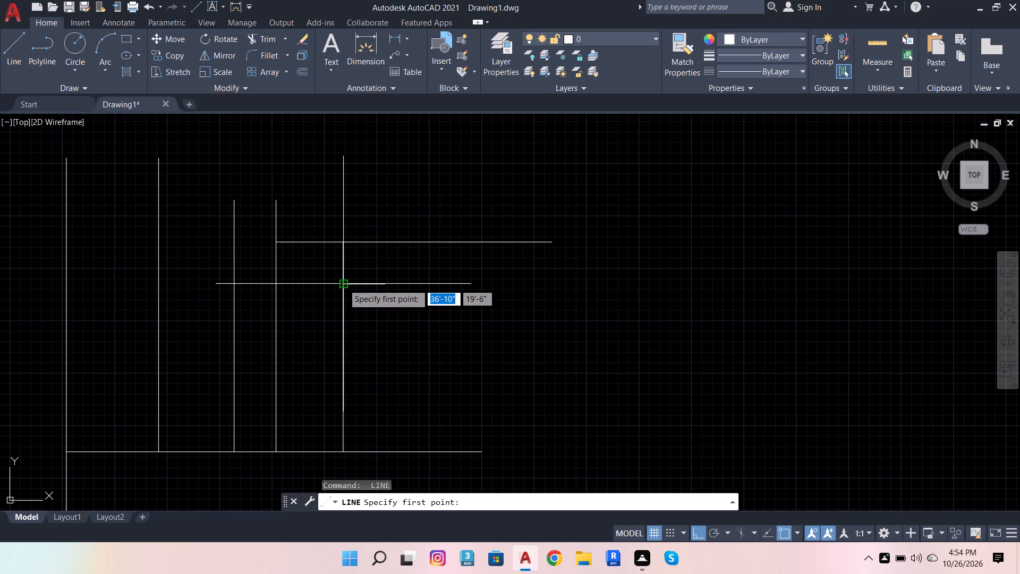
click(385, 285)
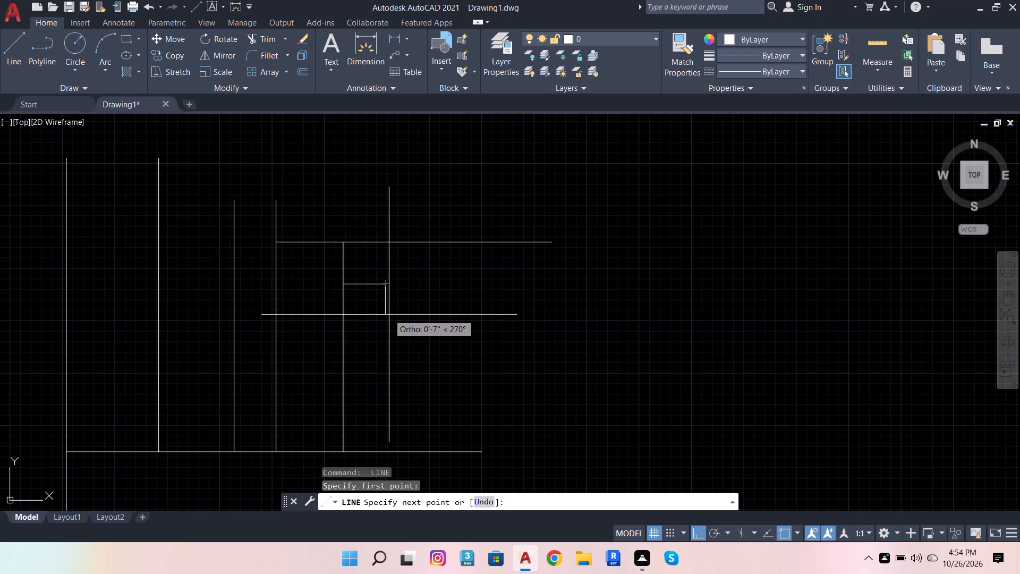
text(10)
key(Return)
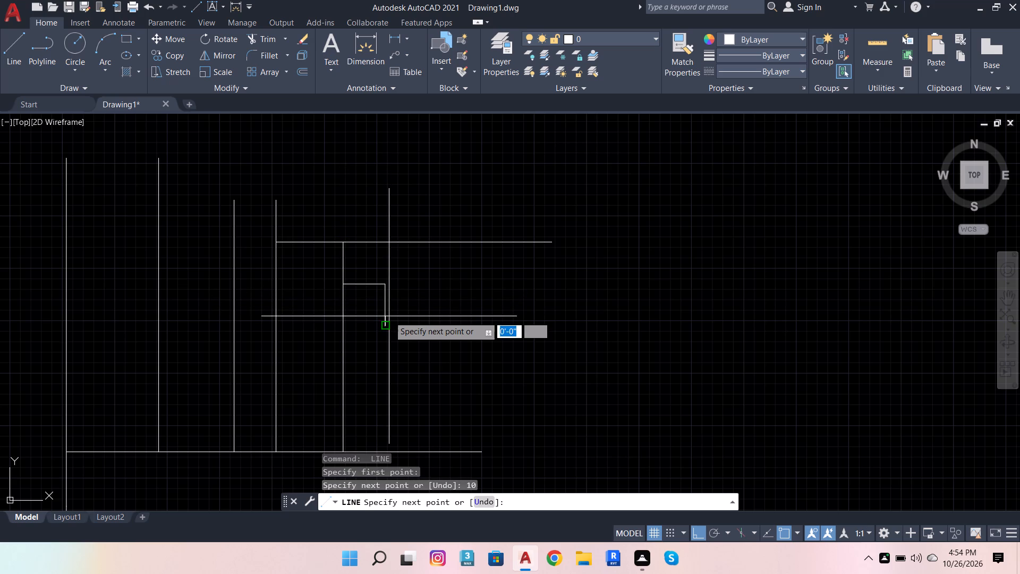
click(696, 288)
key(space)
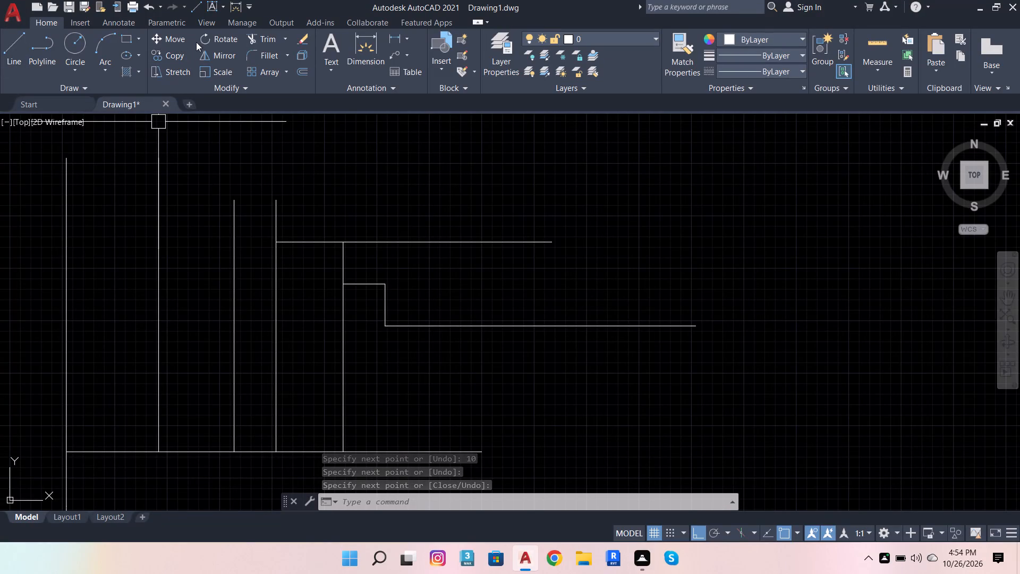
Trim the top 10" off the two rightmost verticals and remove the upper horizontal line and both short 10" step segments.
click(262, 37)
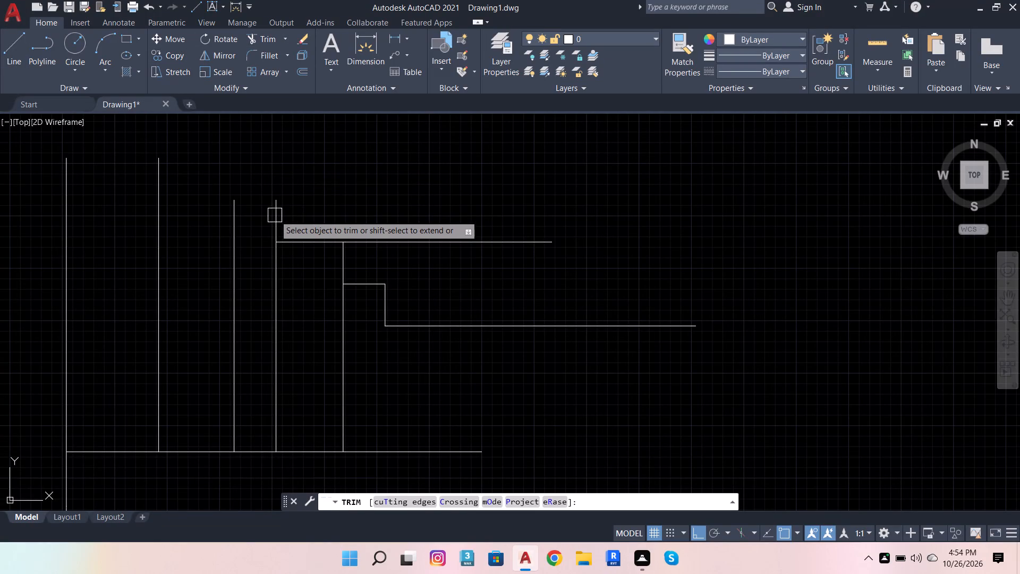
click(275, 215)
click(305, 236)
click(347, 257)
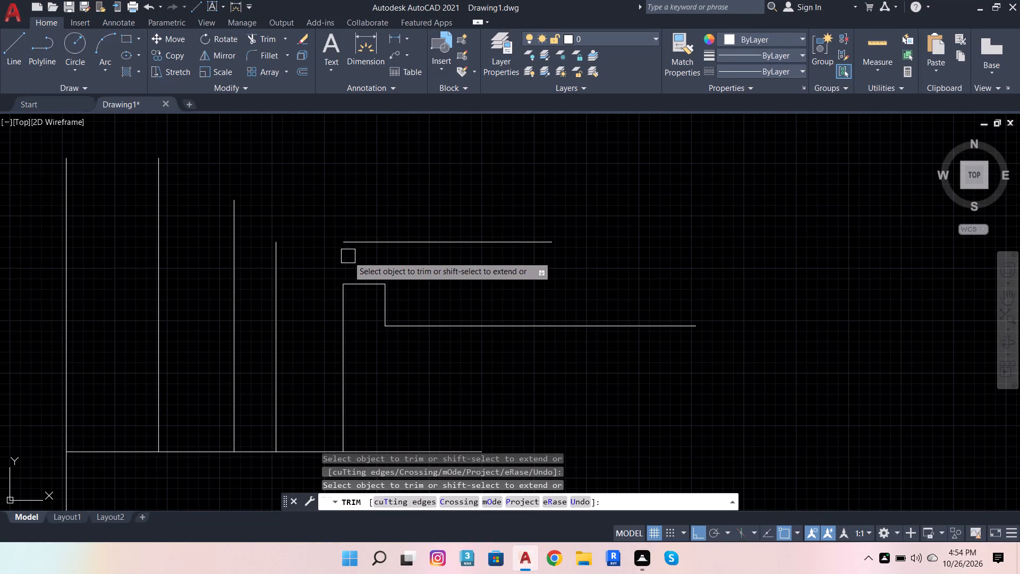
click(364, 244)
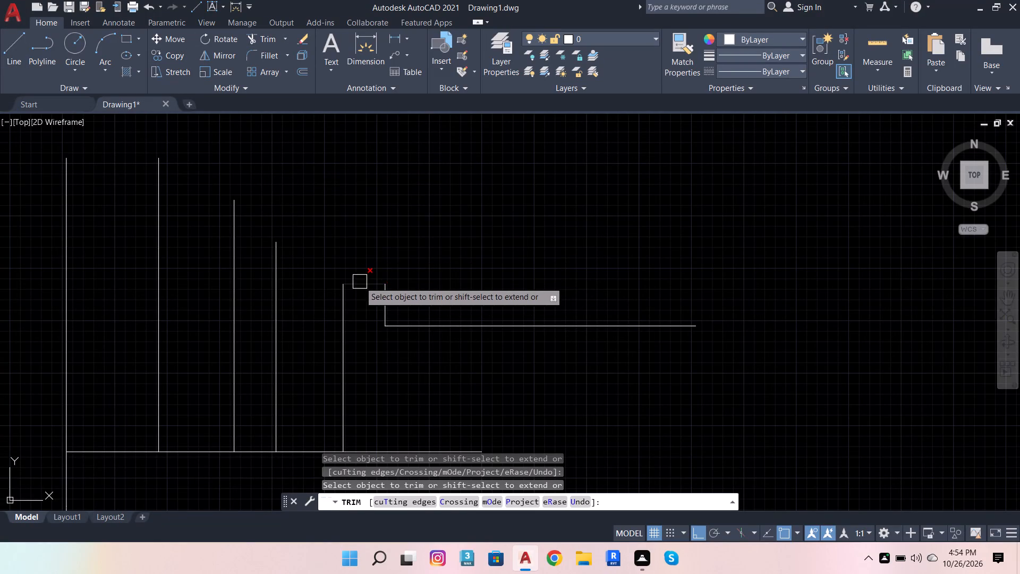
click(360, 282)
click(392, 295)
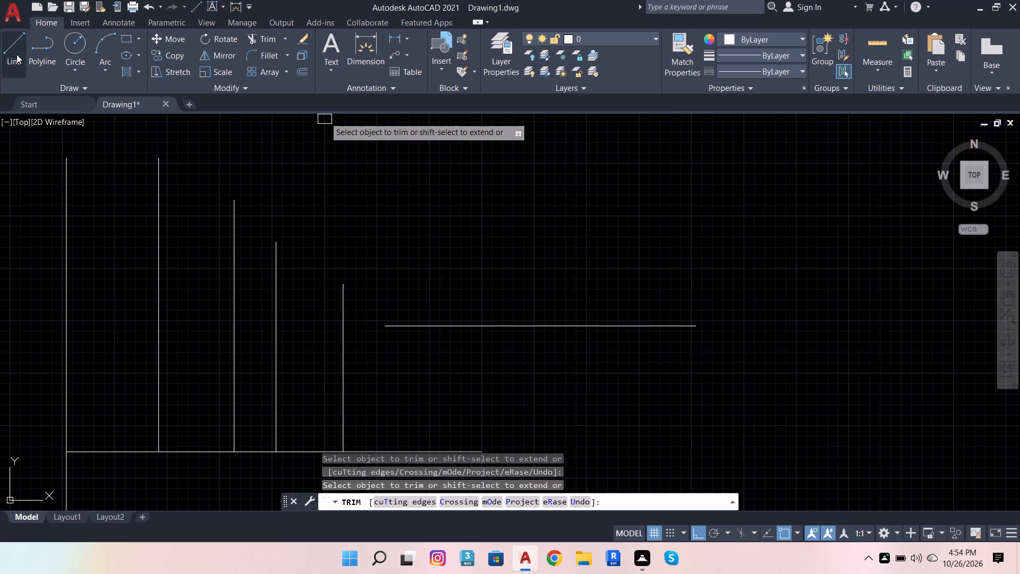
Draw a vertical line from a point 1'4" left of the base chain's right end up to the remaining horizontal line.
click(16, 54)
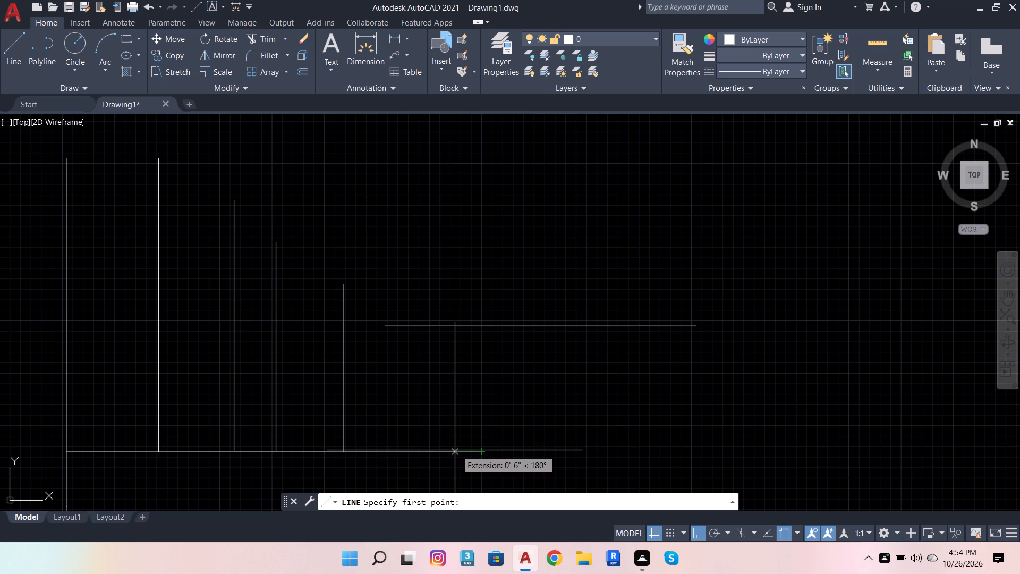
text(1'4)
key(Return)
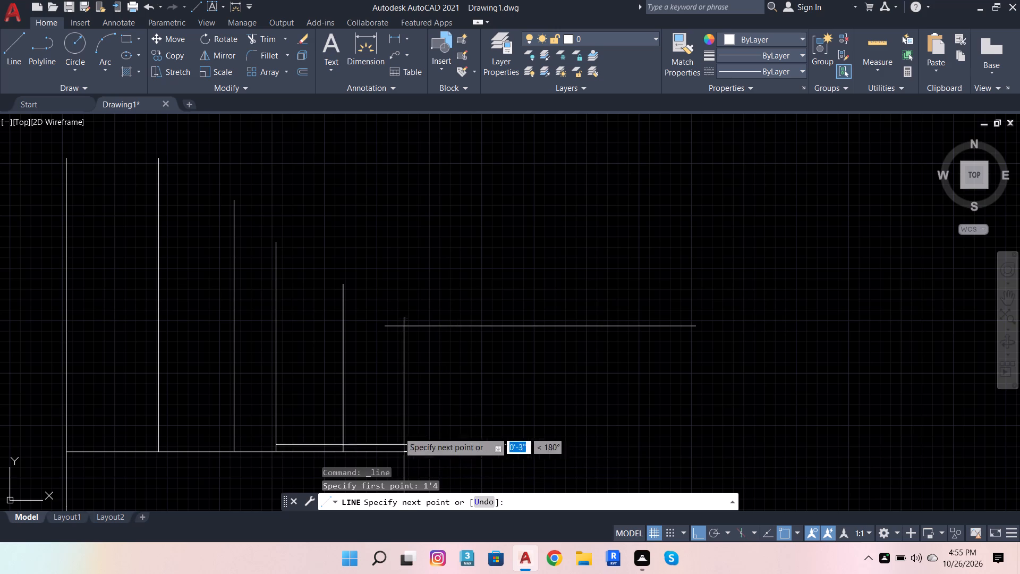
click(424, 324)
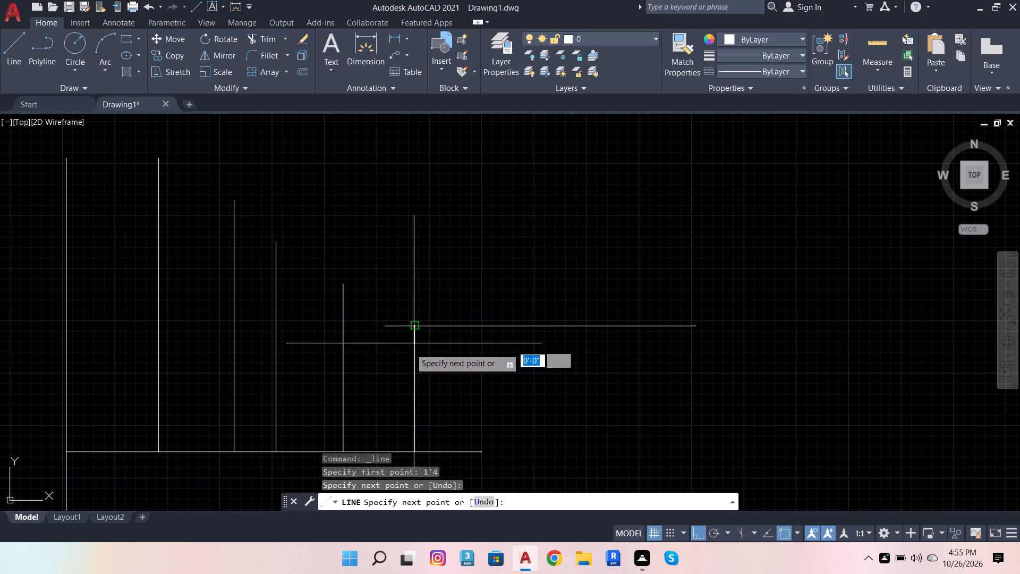
key(space)
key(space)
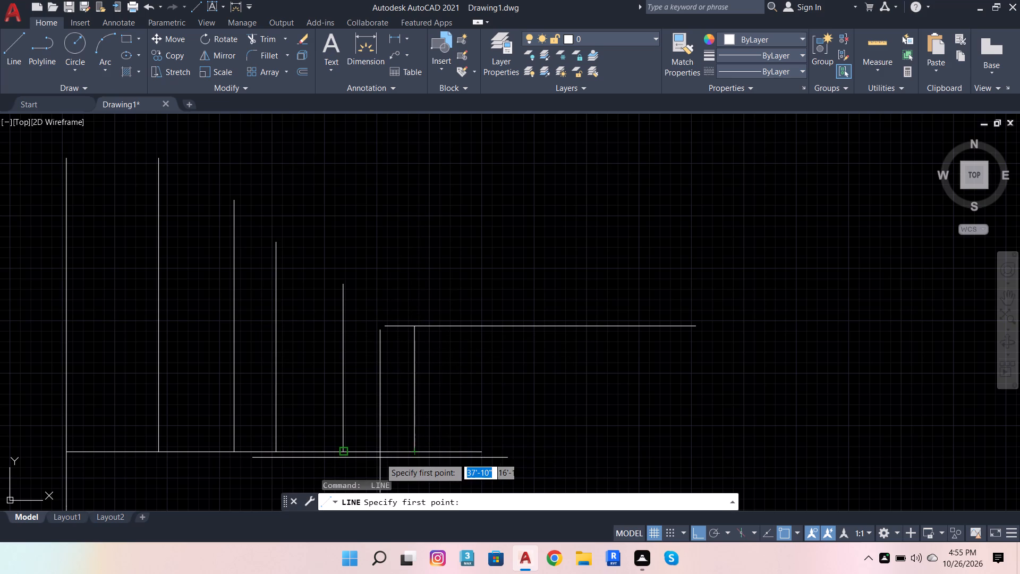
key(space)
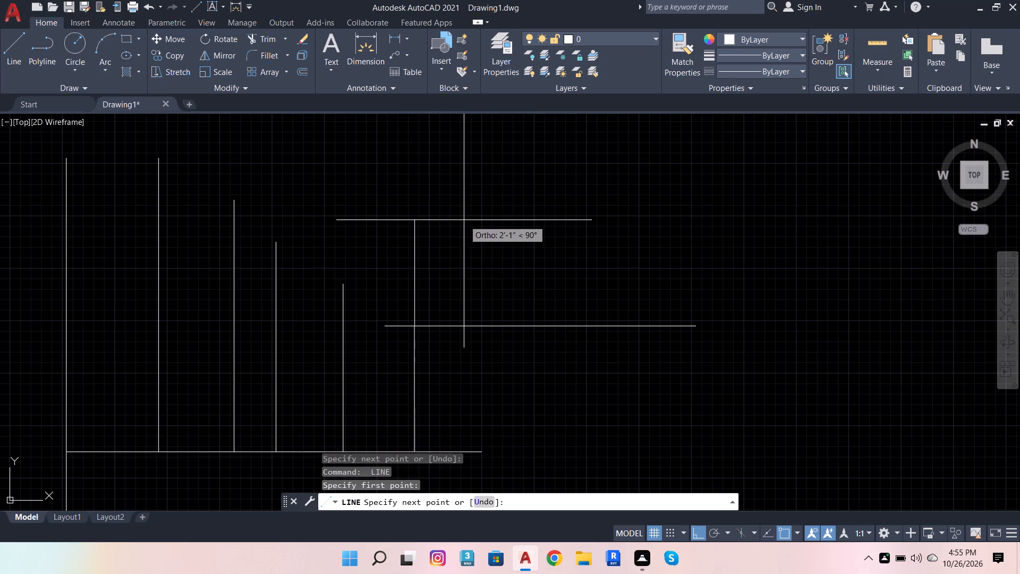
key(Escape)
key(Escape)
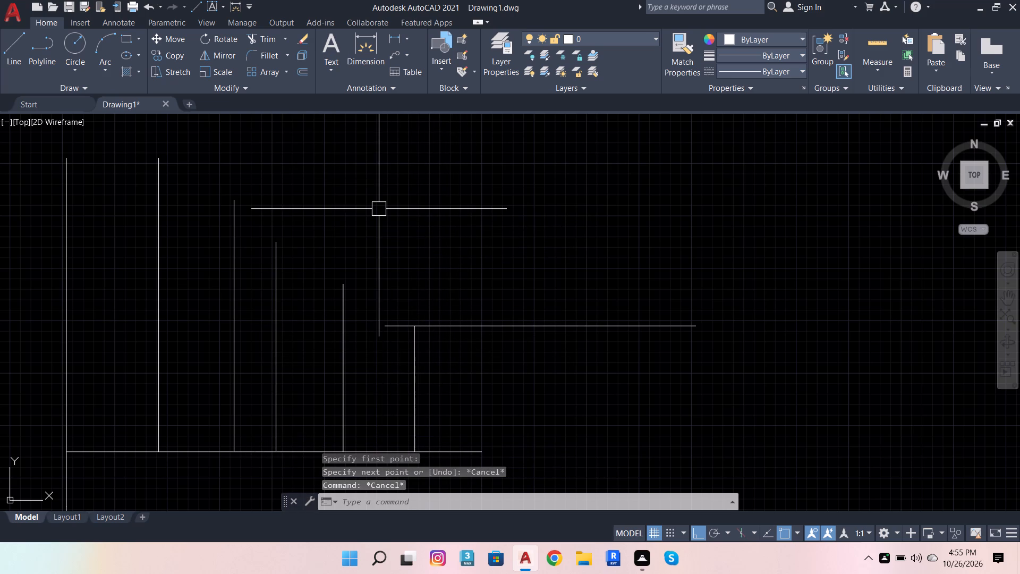
Modify the Standard dimension style's primary units to Architectural format with 0'-0" precision.
text(DIM)
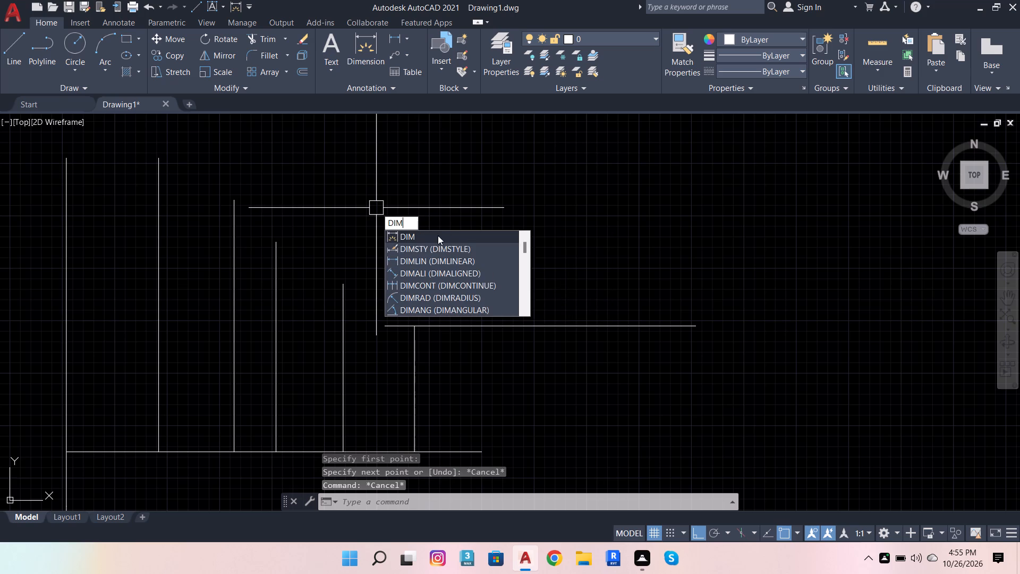
click(441, 246)
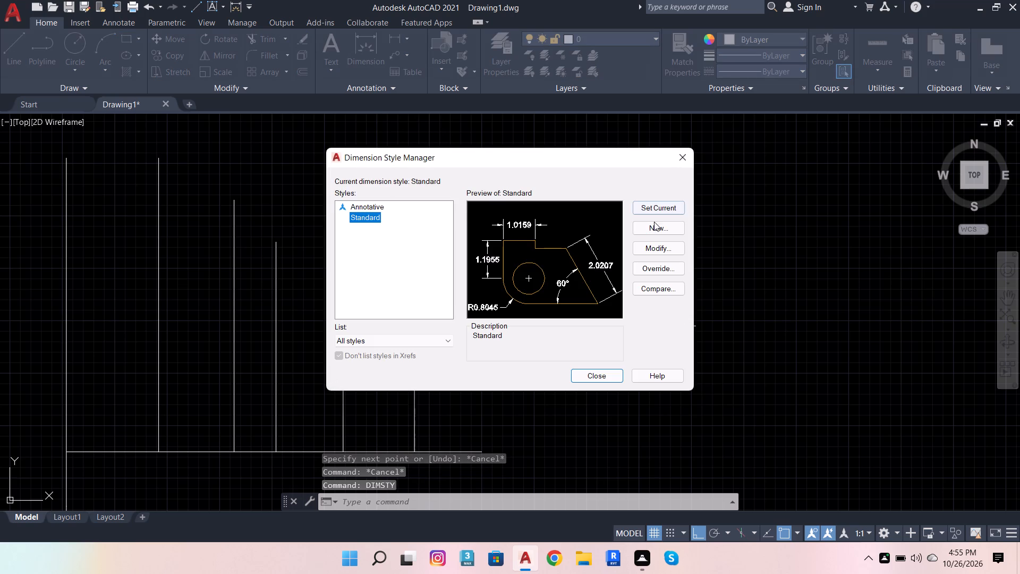
click(674, 246)
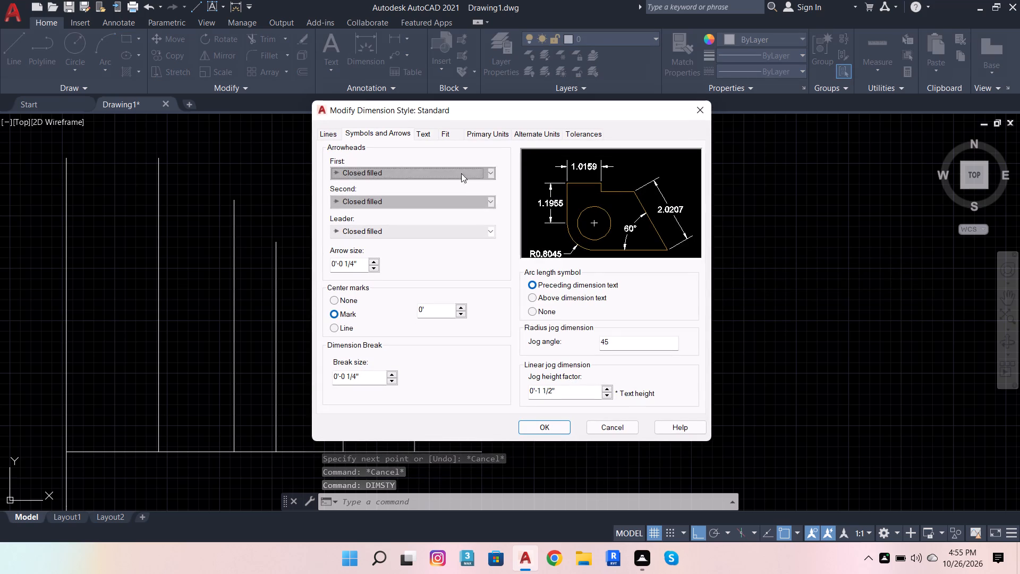
click(475, 131)
click(456, 155)
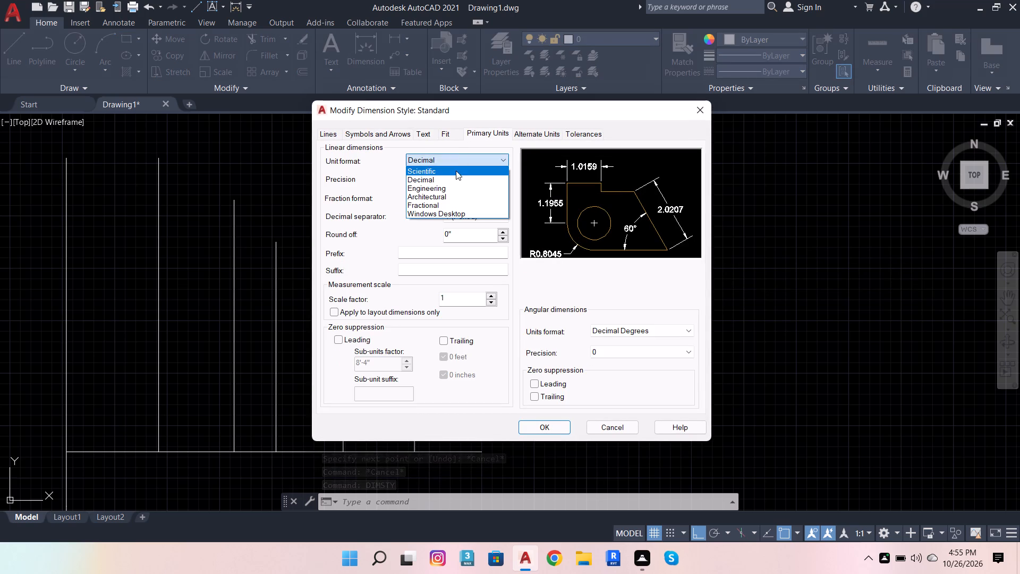
click(457, 196)
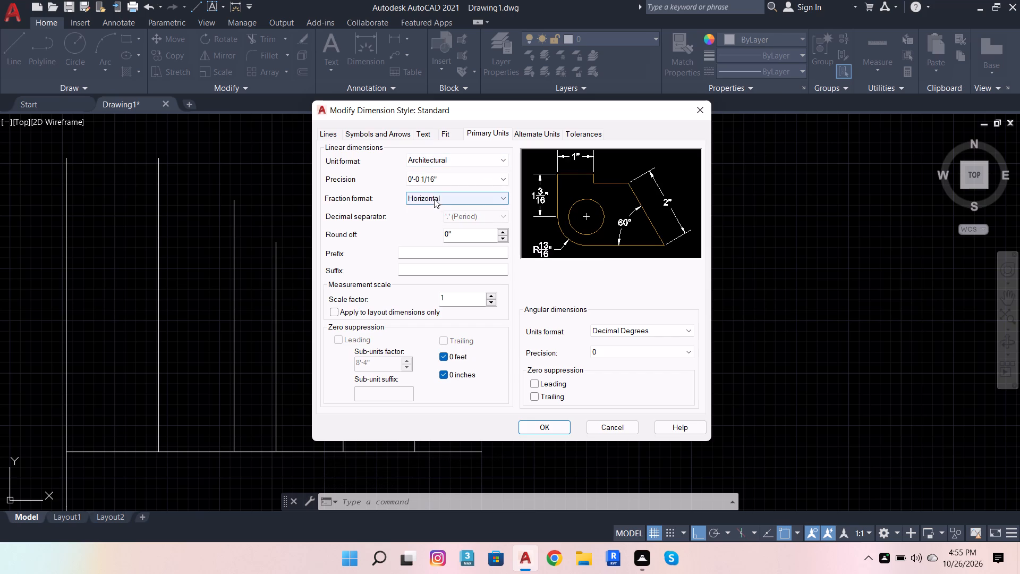
click(455, 173)
click(449, 192)
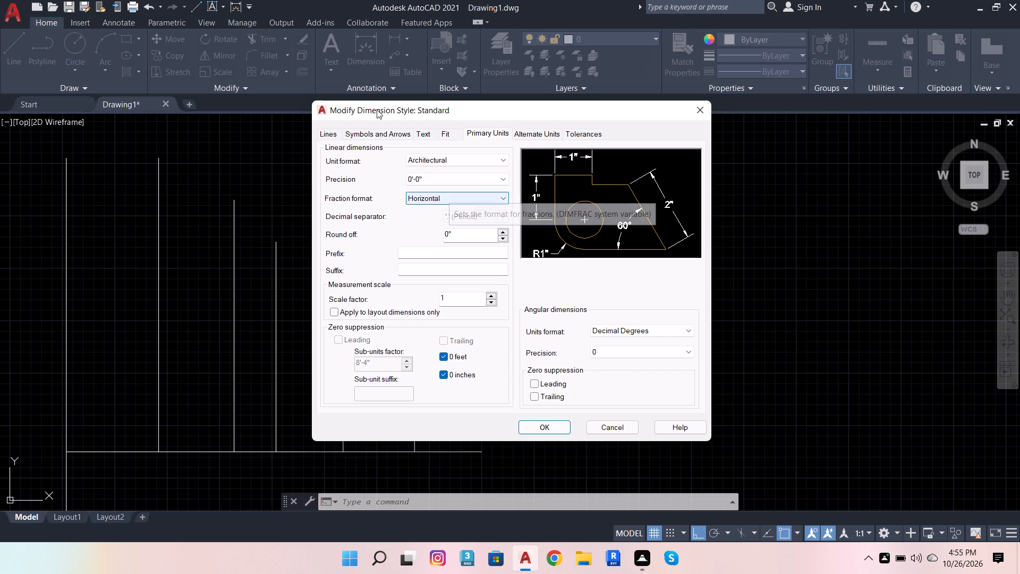
Set the Standard dimension style's text height to 5".
click(423, 136)
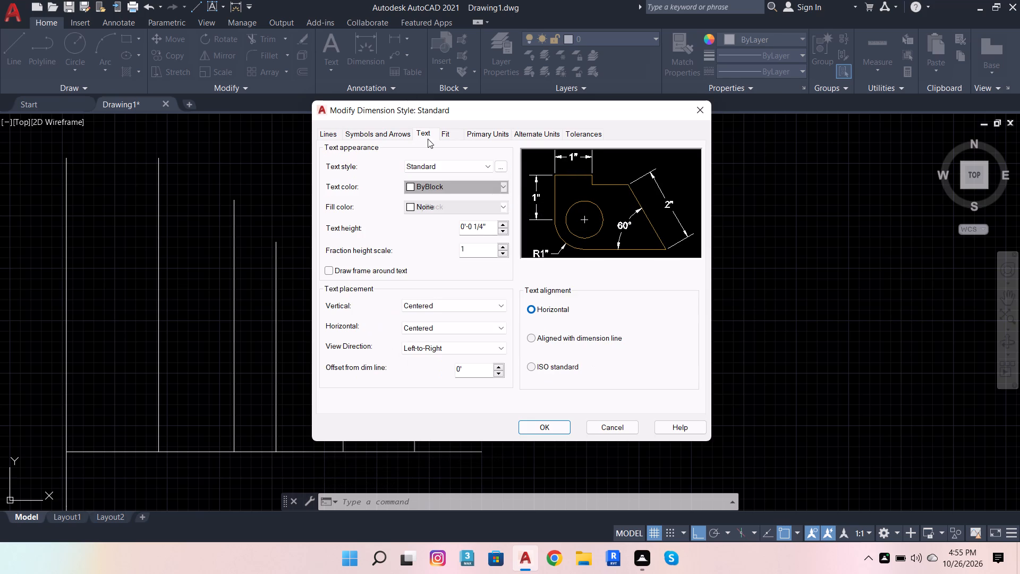
drag(492, 220, 467, 224)
drag(488, 224, 438, 226)
key(5)
key(Return)
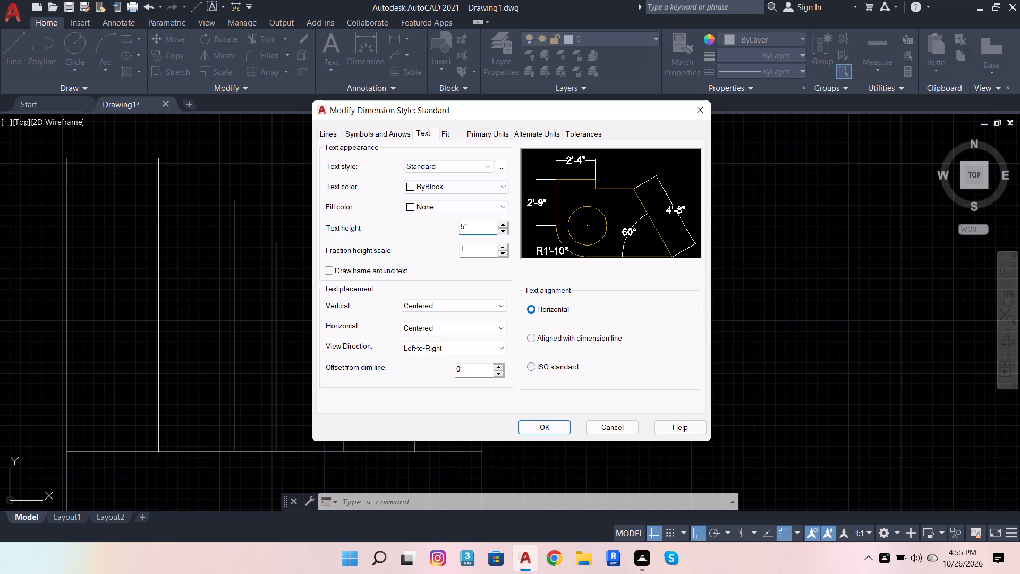
Set the first, second and leader arrowheads to Oblique with arrow size 1", and make the Standard dimension style current.
click(380, 128)
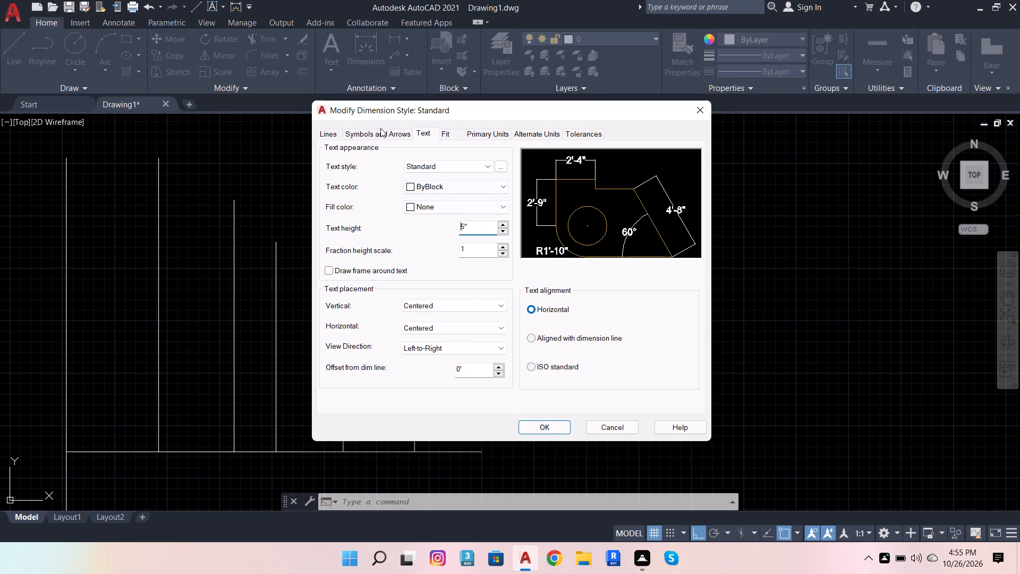
click(380, 136)
click(397, 175)
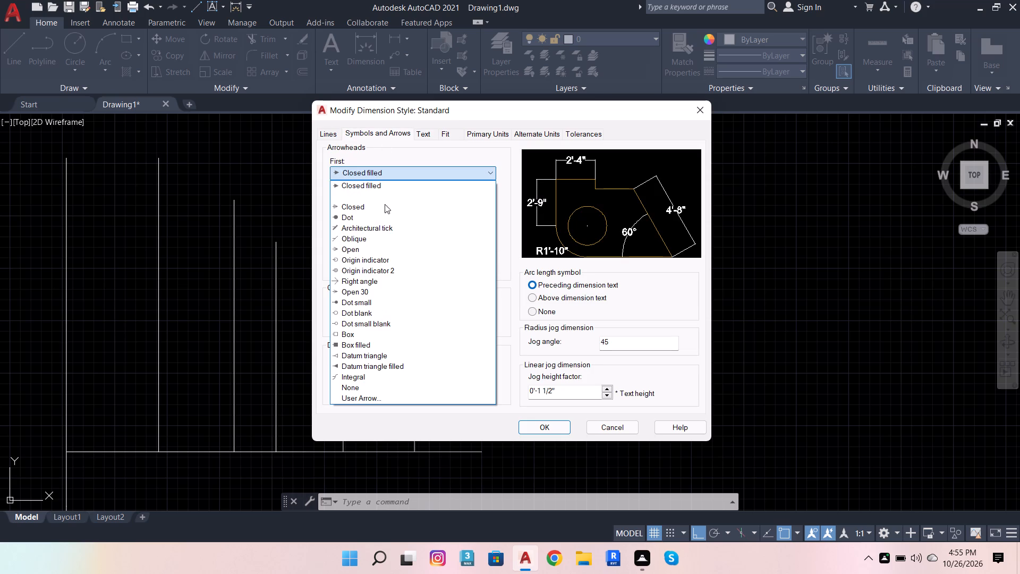
click(379, 236)
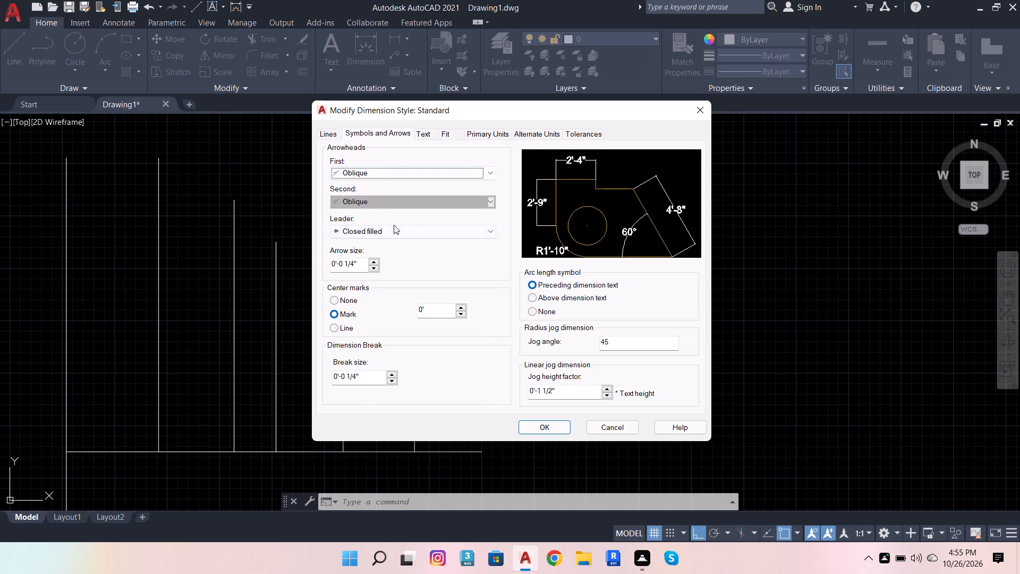
click(395, 226)
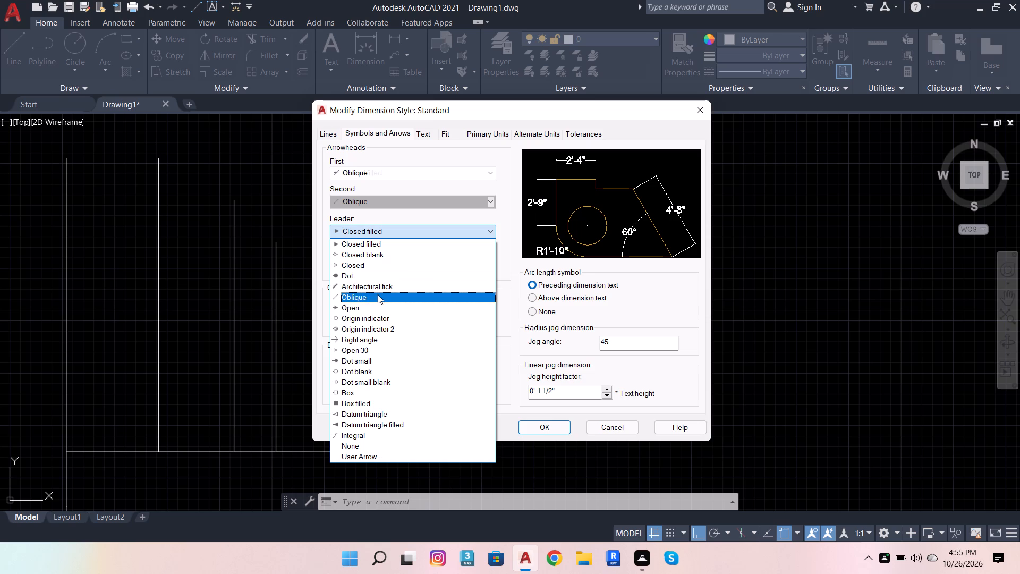
click(378, 294)
drag(359, 263, 311, 265)
key(1)
key(Return)
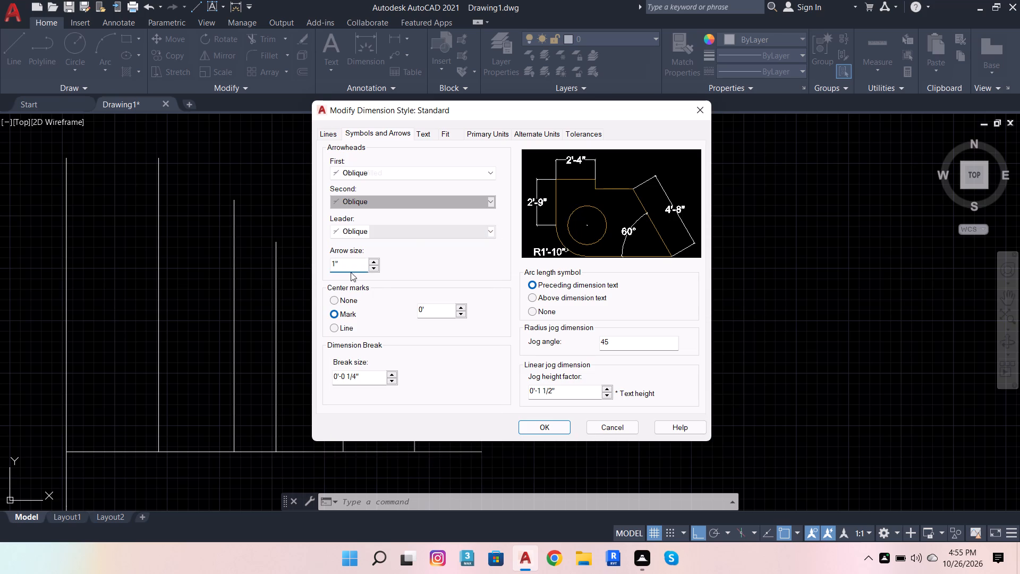
click(551, 429)
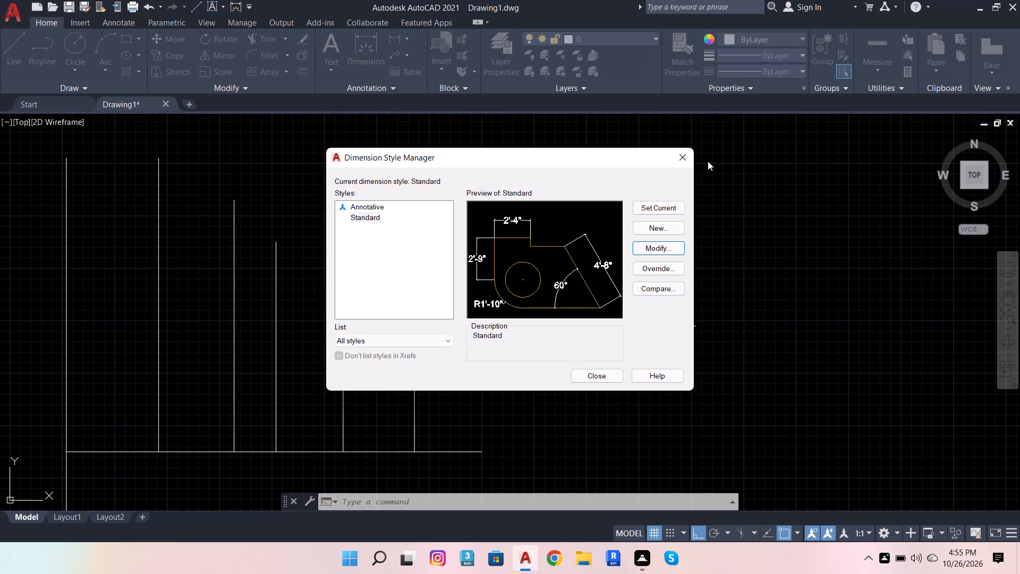
click(667, 208)
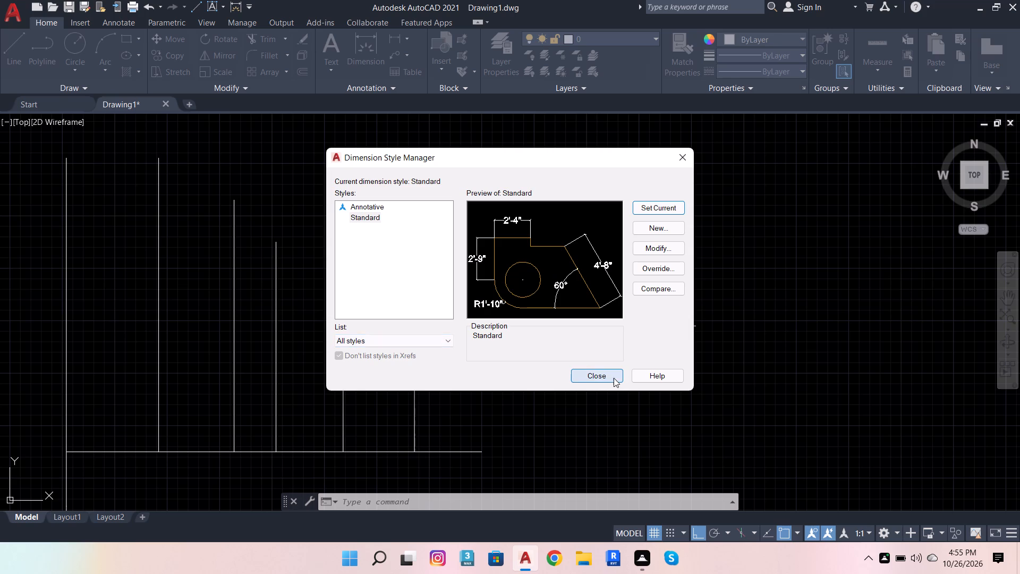
click(602, 377)
Dimension the first two segments at the left end of the base chain, aligning both dimensions just below it.
click(365, 53)
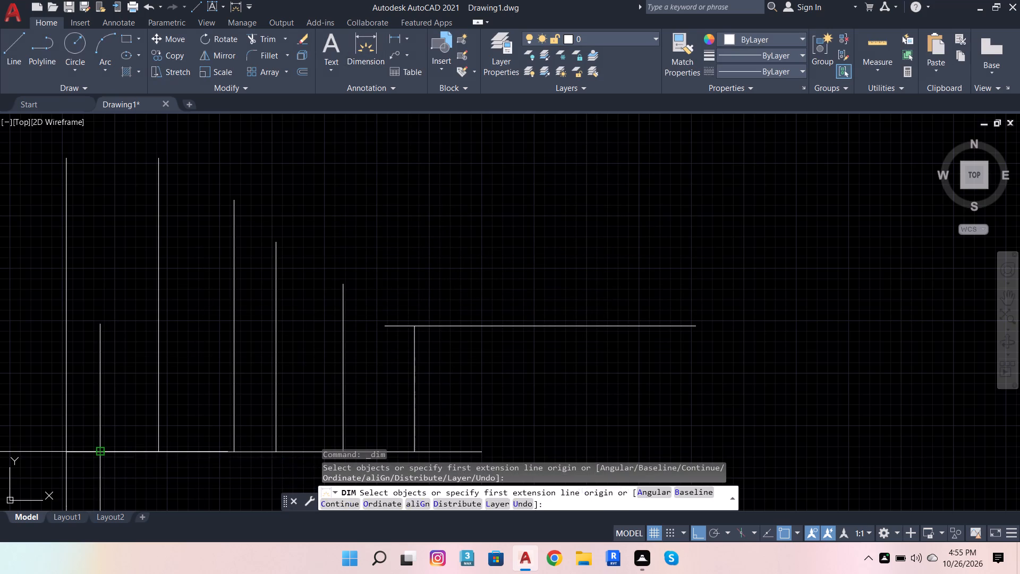
click(83, 452)
scroll(112, 423, down, 2)
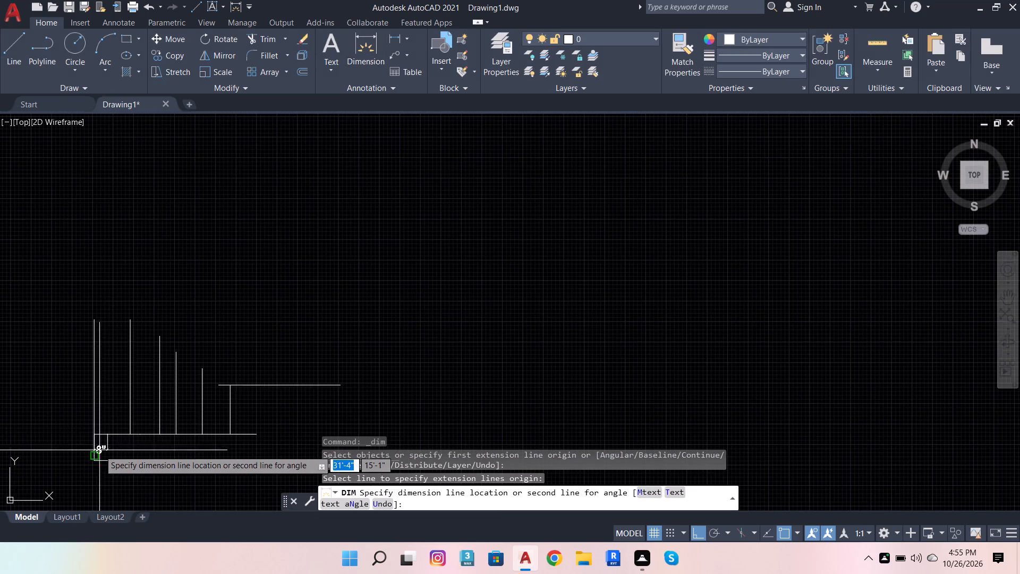
scroll(99, 450, up, 2)
click(107, 440)
click(151, 411)
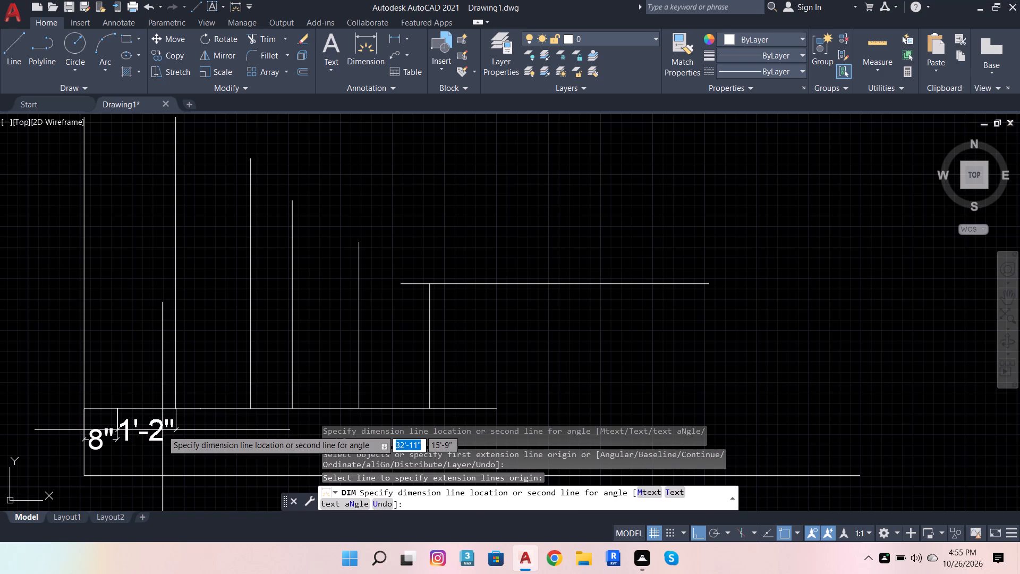
click(157, 438)
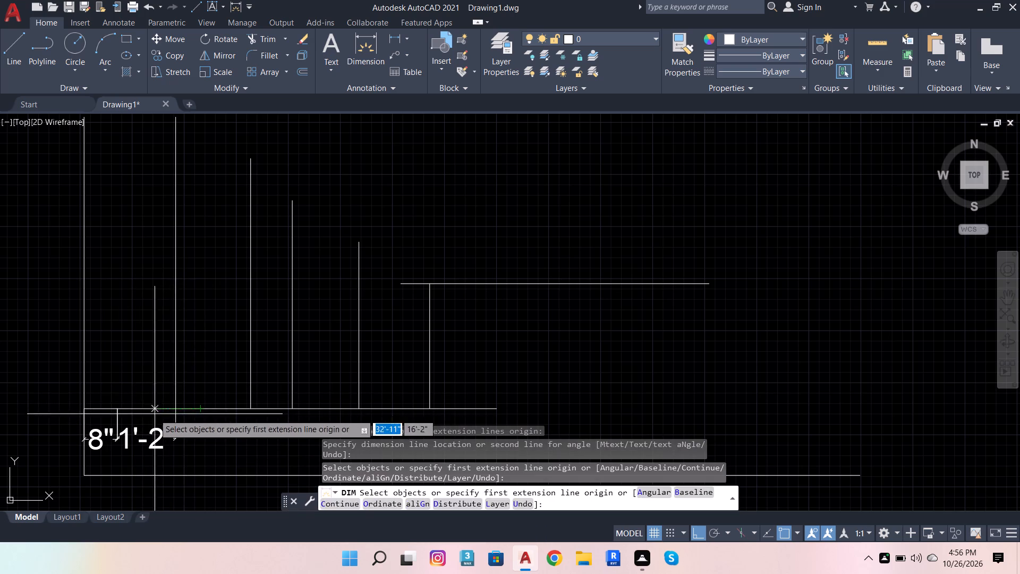
Continue the dimension row with the third and fourth base chain segments, between the second and third verticals.
scroll(155, 414, up, 1)
click(184, 404)
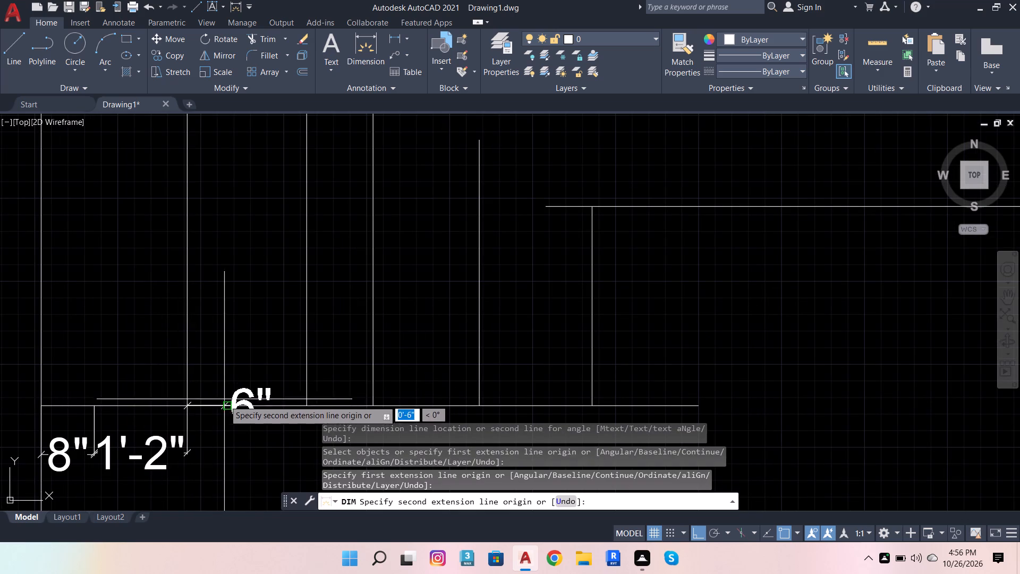
click(226, 409)
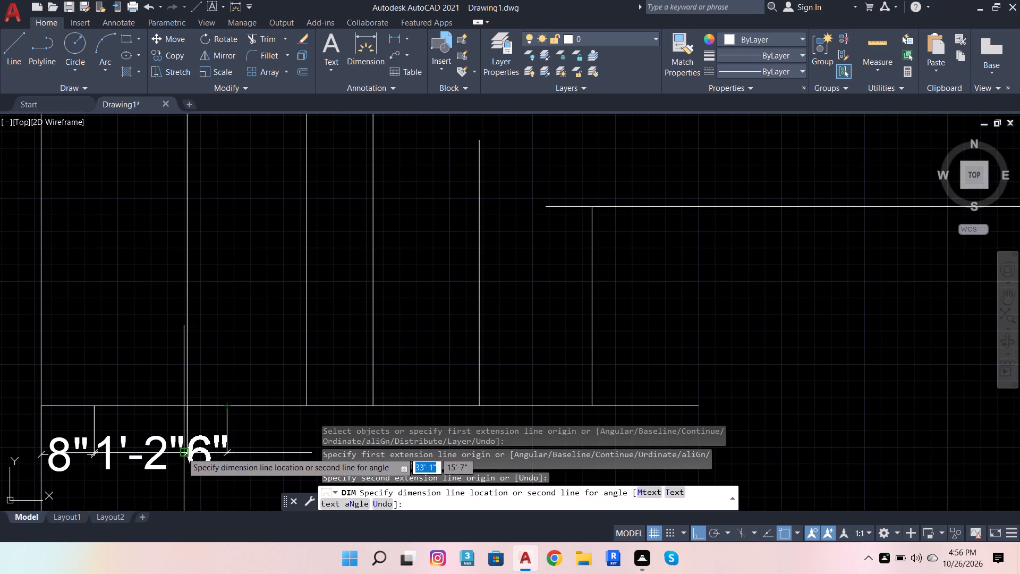
click(182, 452)
click(274, 407)
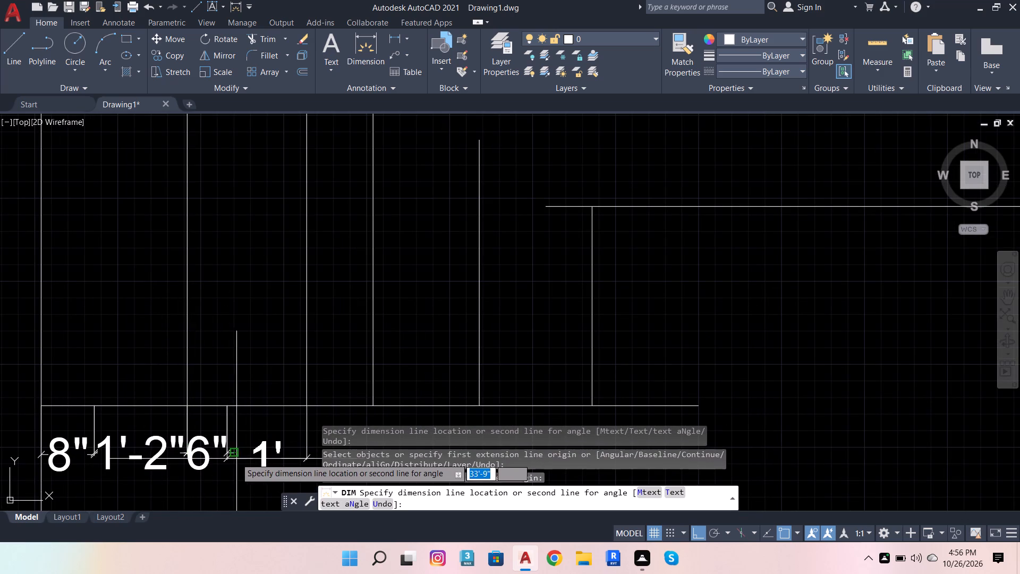
click(234, 450)
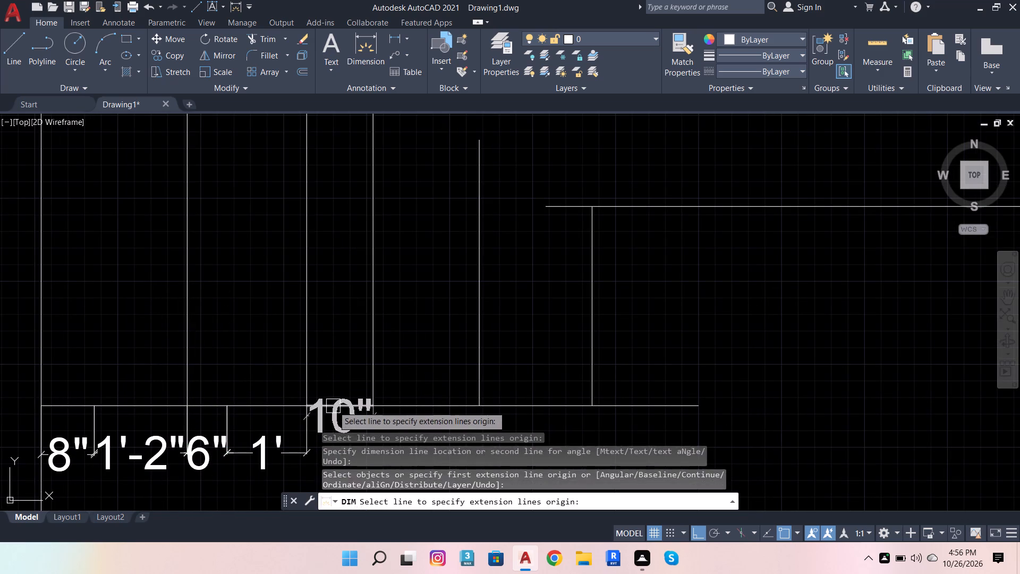
Dimension the base segments between the third and fourth and the fourth and fifth verticals, in line with the existing row.
click(333, 406)
scroll(335, 402, down, 2)
scroll(335, 418, up, 3)
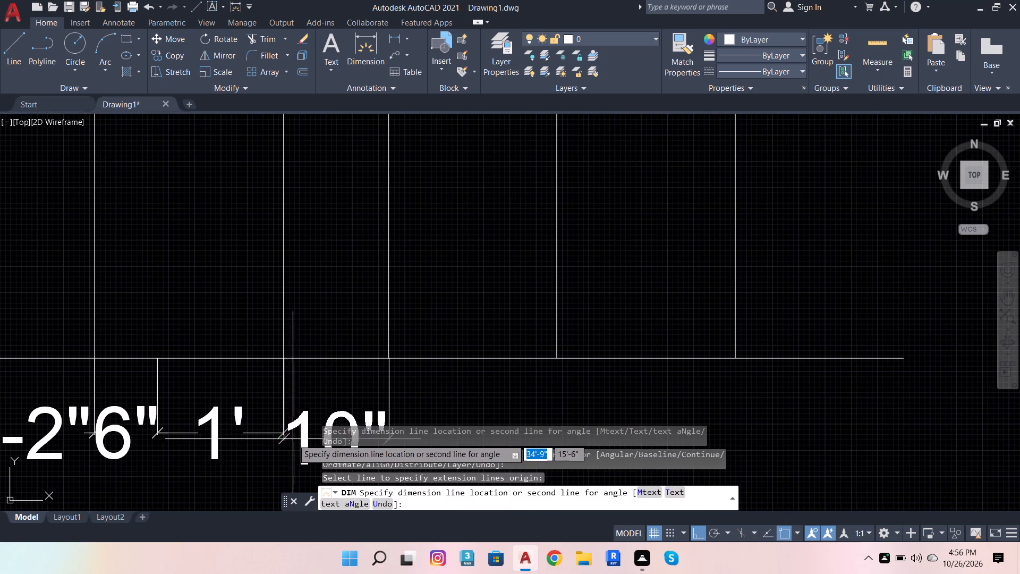
drag(284, 436, 290, 438)
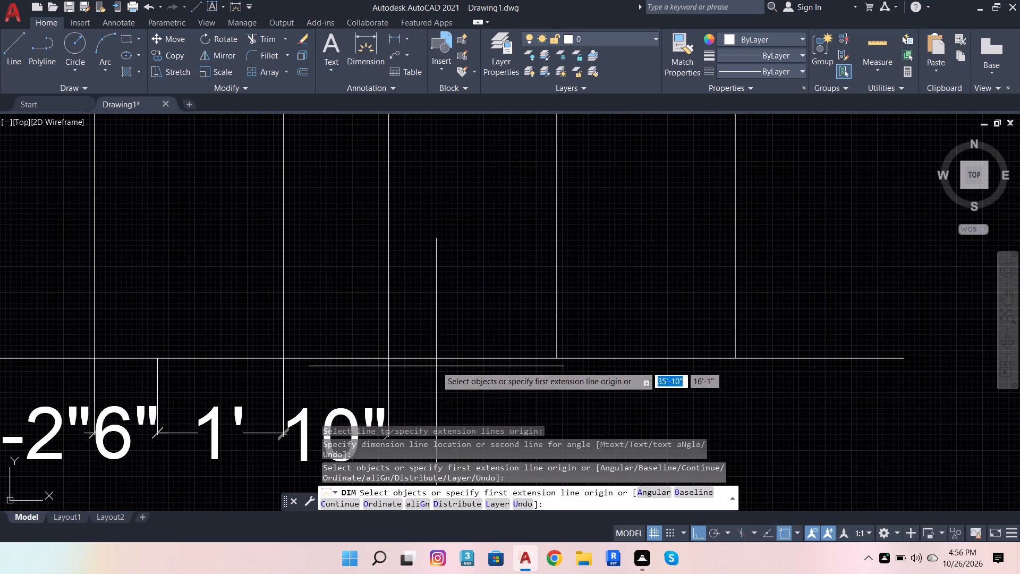
click(440, 364)
scroll(430, 396, down, 3)
scroll(430, 408, up, 2)
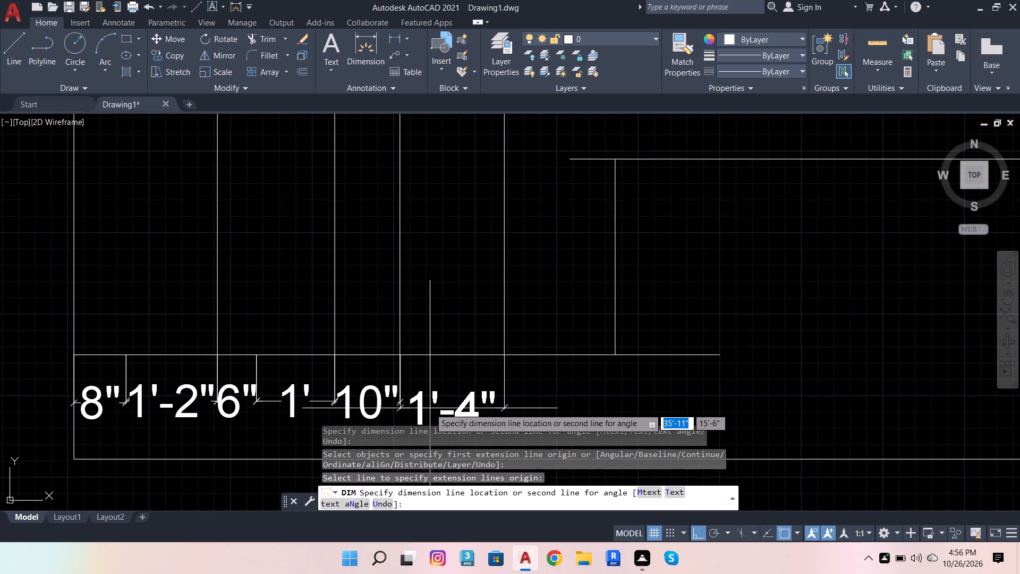
click(415, 402)
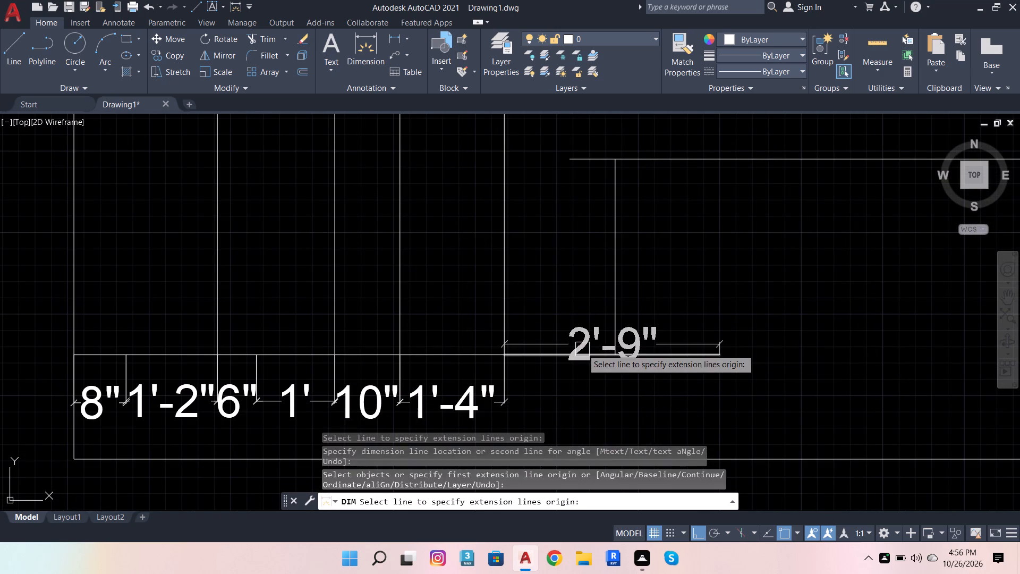
Dimension the last base segment, from the fifth vertical to the chain's right end, in the same row and end dimensioning.
click(582, 349)
scroll(588, 367, down, 2)
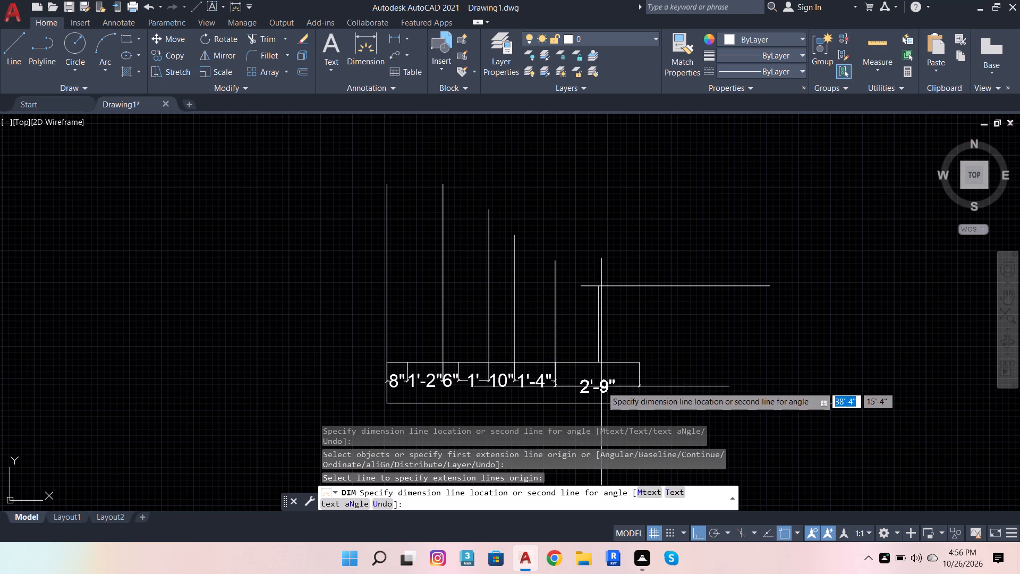
scroll(520, 389, up, 3)
click(612, 373)
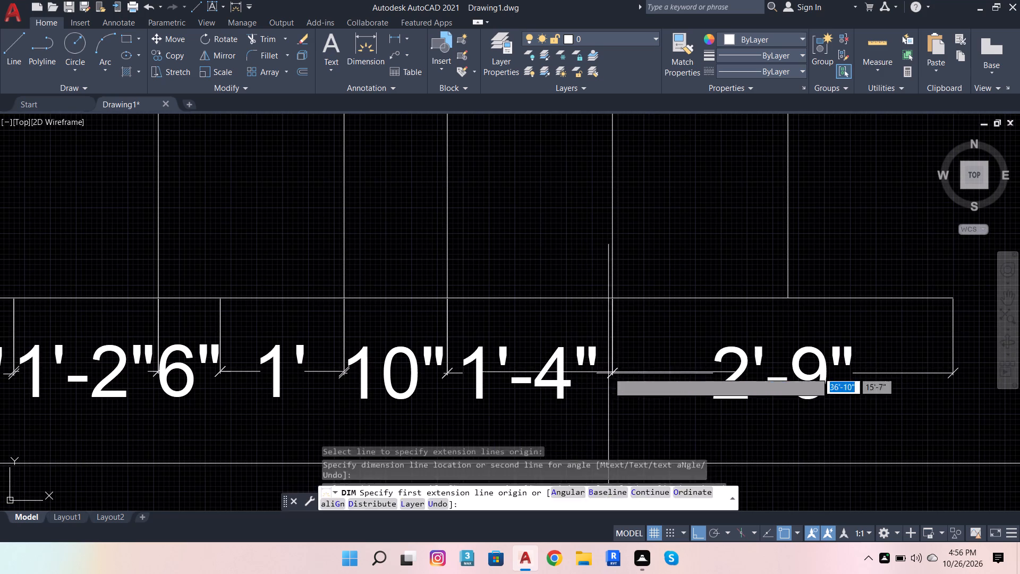
scroll(643, 336, down, 2)
key(Escape)
key(Escape)
scroll(658, 318, down, 2)
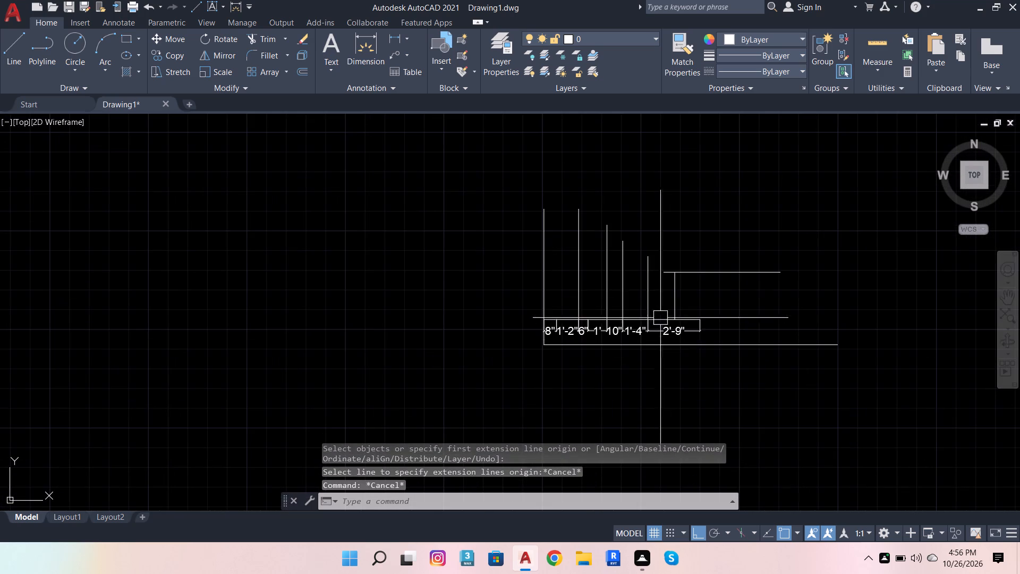
Delete the loose horizontal line and the short vertical line beyond the fifth vertical, over the 2'-9" segment.
click(707, 288)
click(699, 255)
click(693, 291)
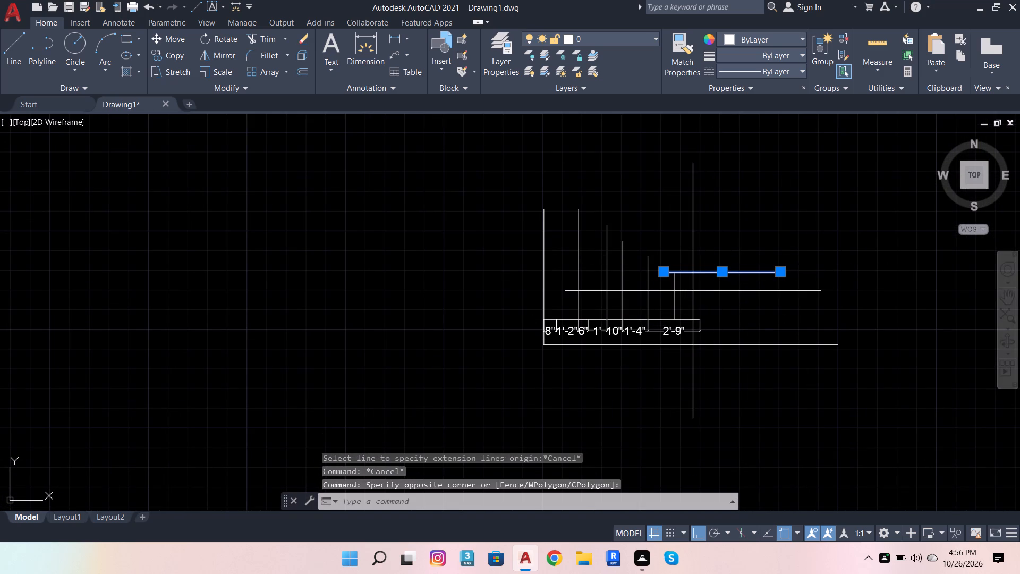
click(674, 293)
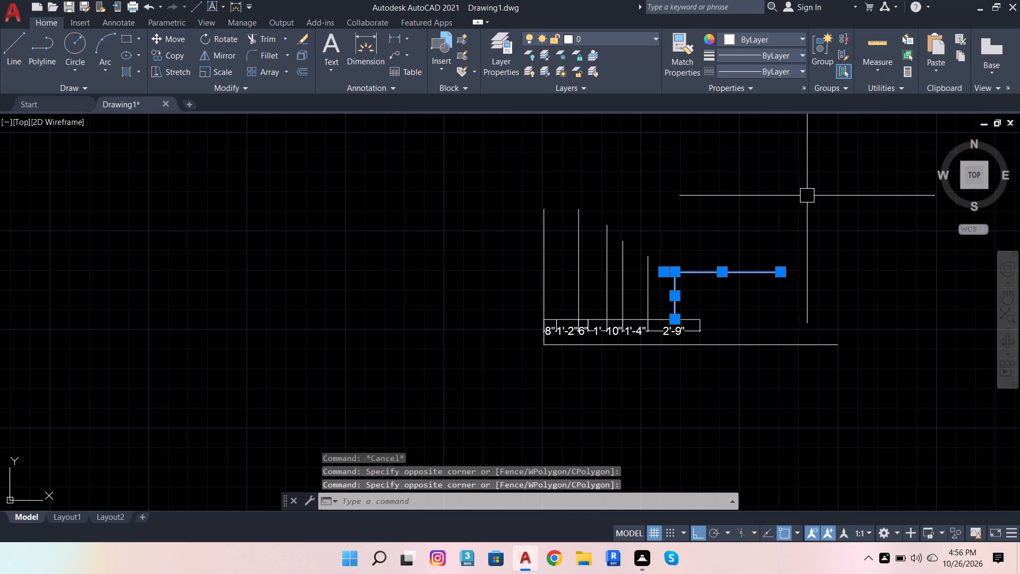
key(shift+Delete)
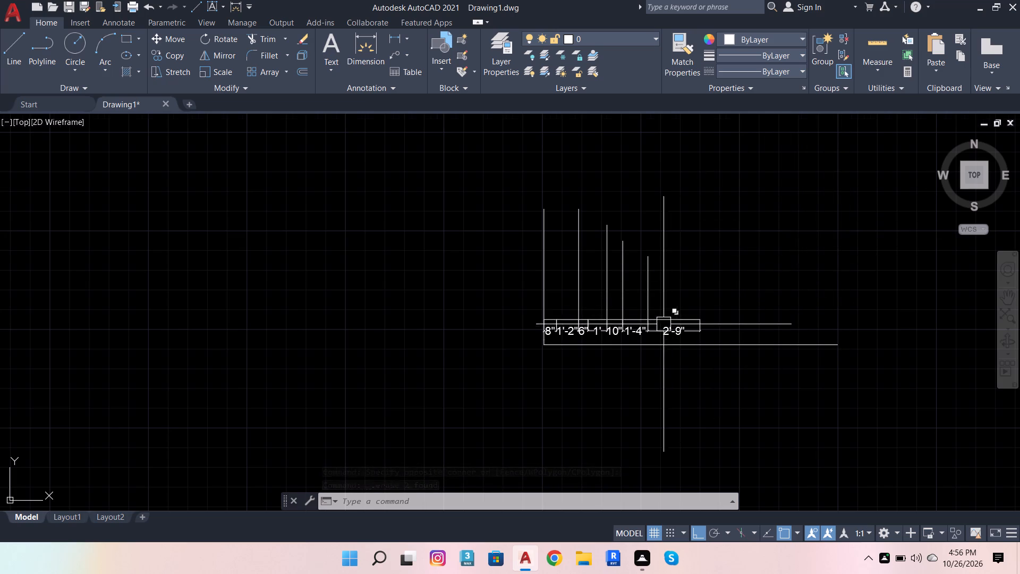
Draw a three-point arc from the first vertical's top through the fifth vertical's top, ending on the base chain at the fourth vertical.
scroll(664, 324, up, 1)
scroll(664, 324, down, 1)
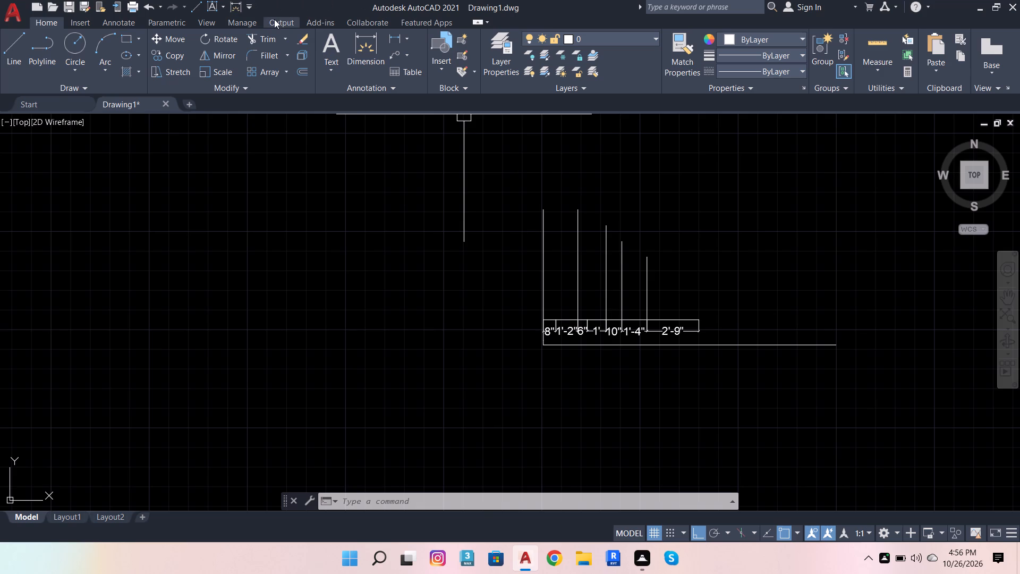
scroll(694, 293, up, 1)
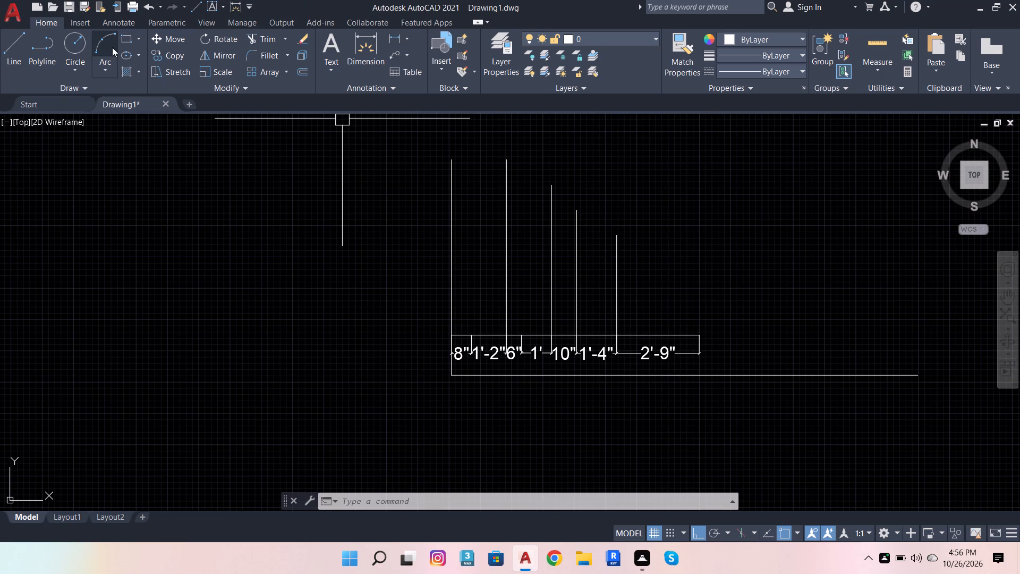
click(7, 45)
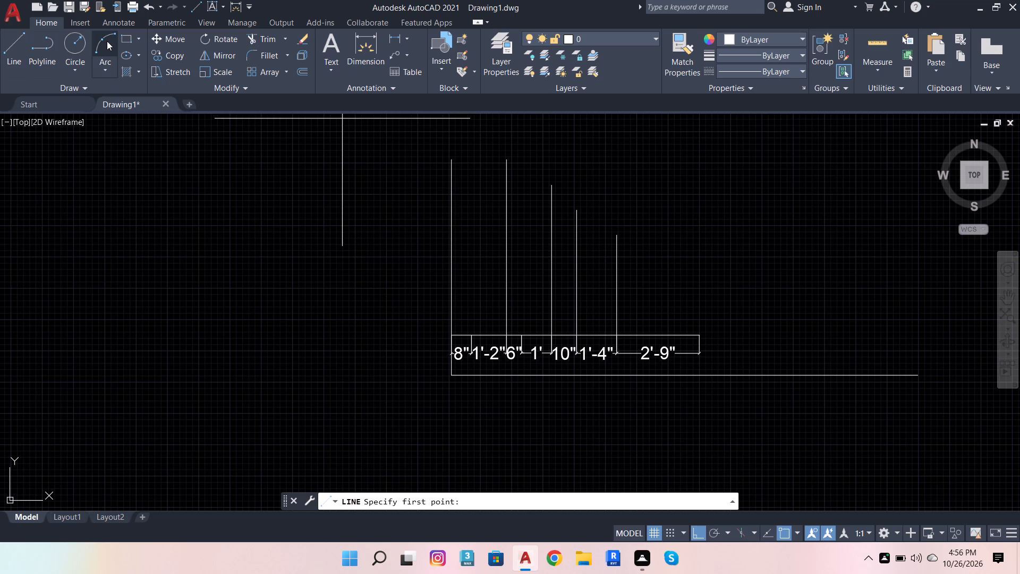
click(107, 41)
click(453, 166)
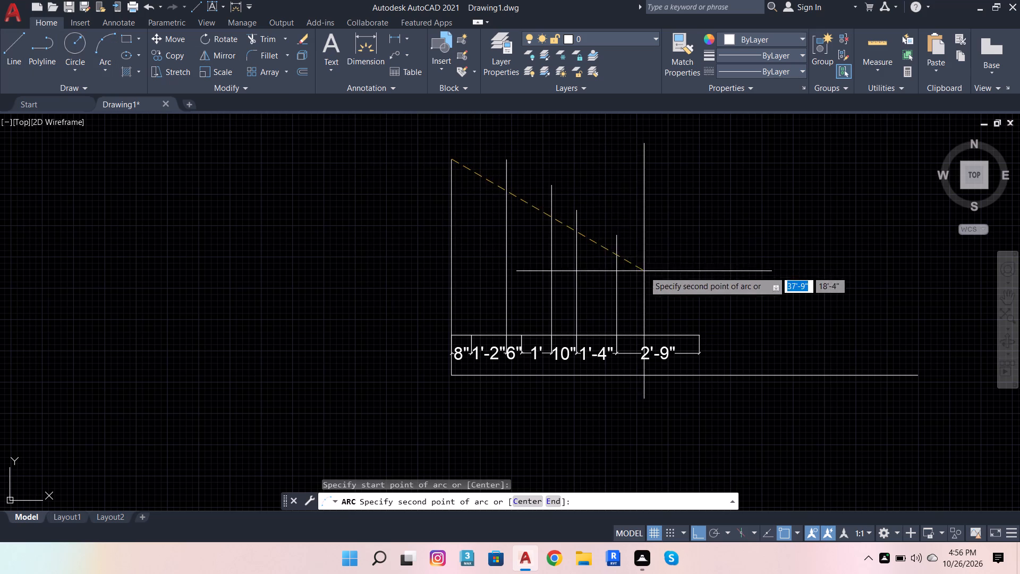
click(618, 237)
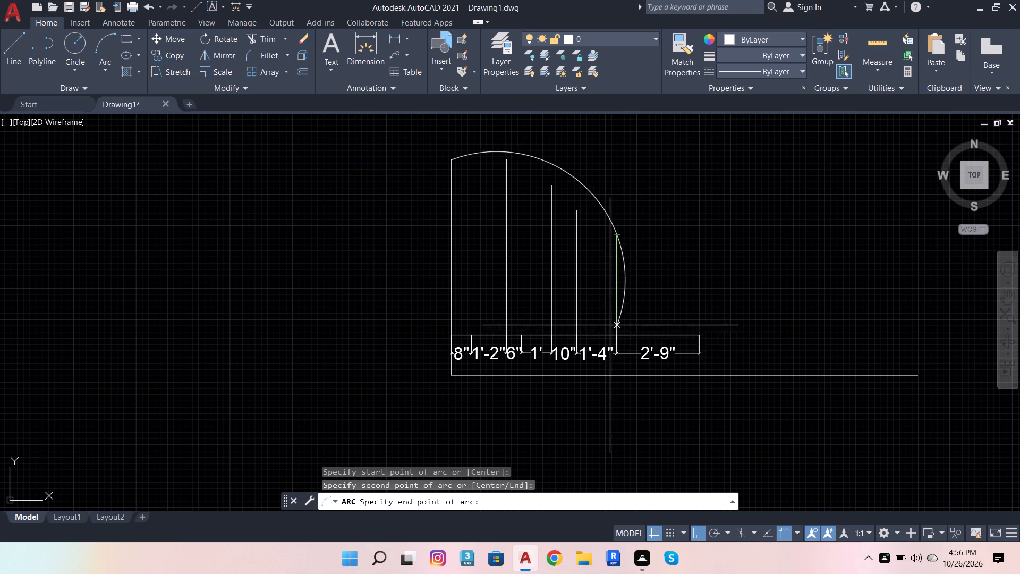
click(580, 331)
Trim away the arc's bulge outside the fifth vertical and its lower portion running back to the base chain.
scroll(632, 258, up, 3)
scroll(229, 254, down, 2)
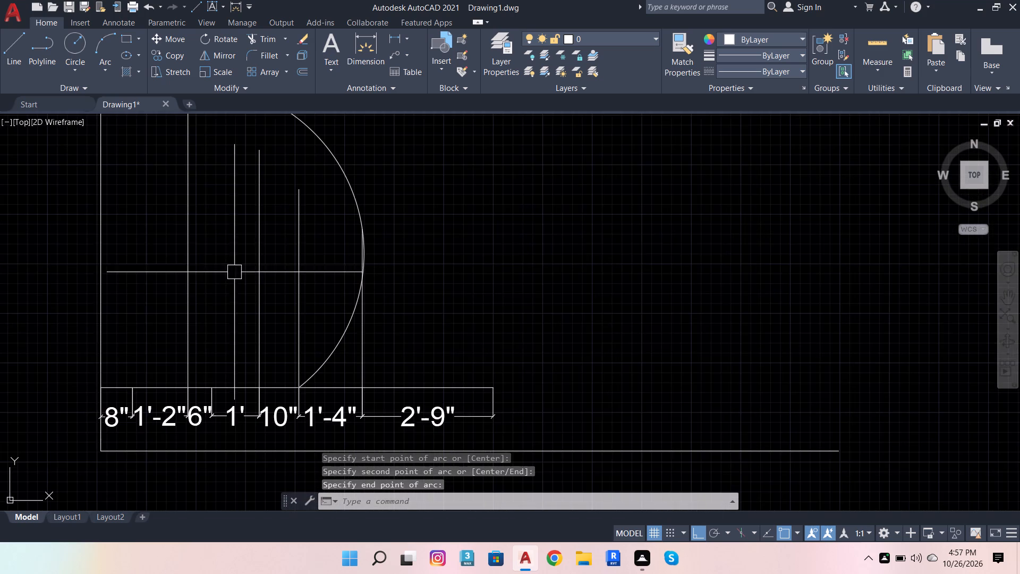
scroll(254, 214, down, 2)
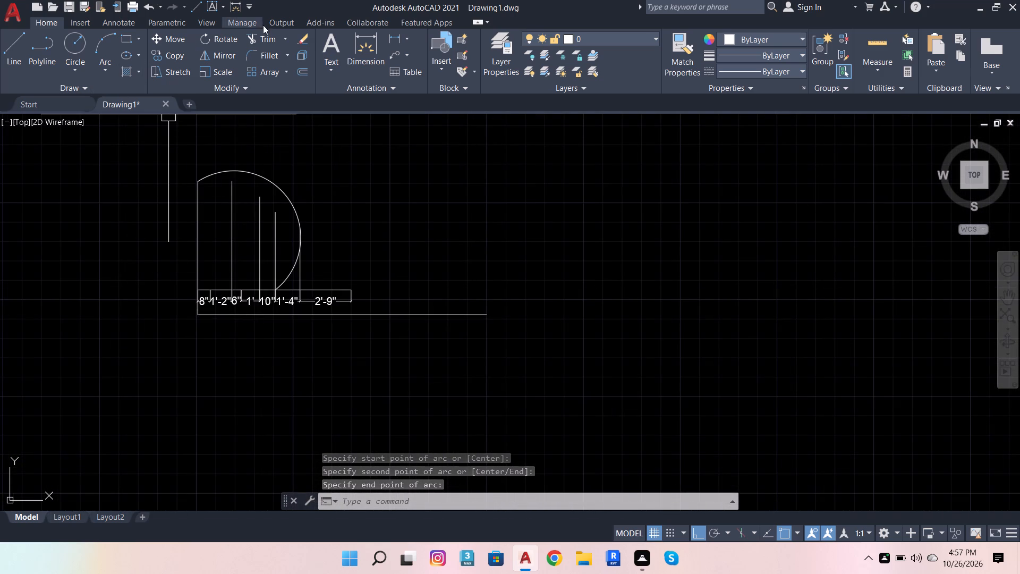
click(268, 36)
scroll(310, 238, up, 3)
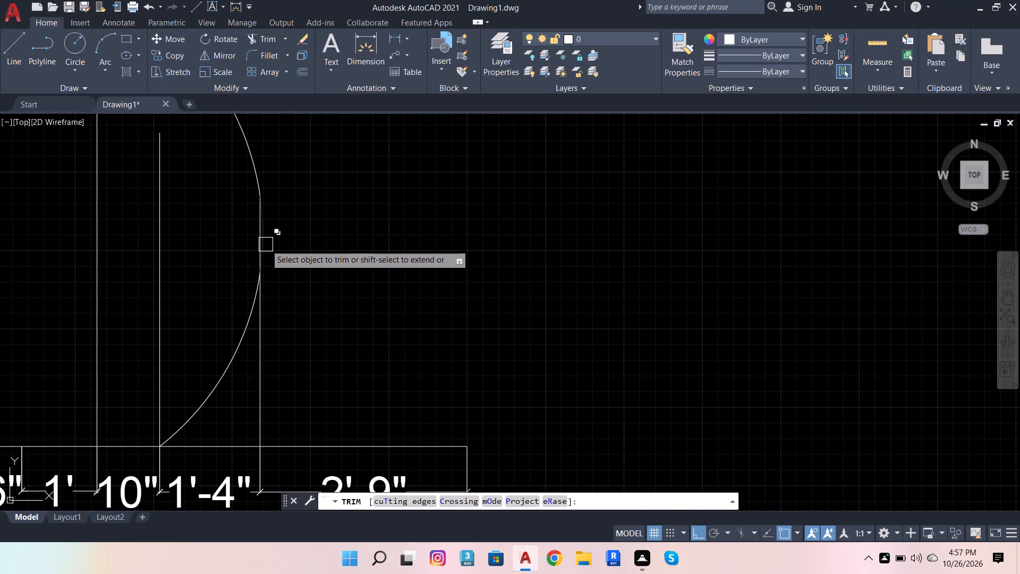
click(269, 241)
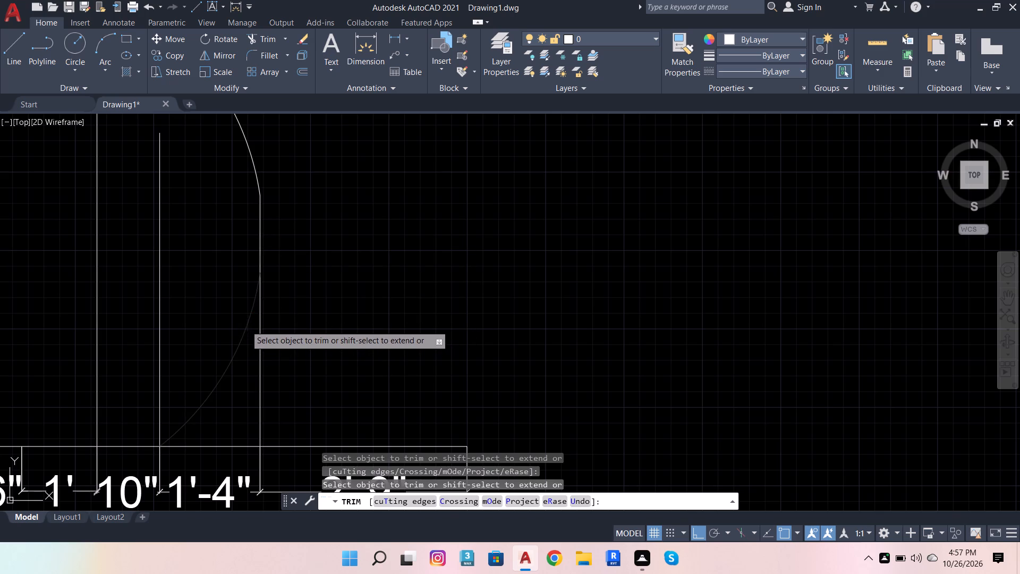
click(245, 325)
scroll(575, 358, down, 2)
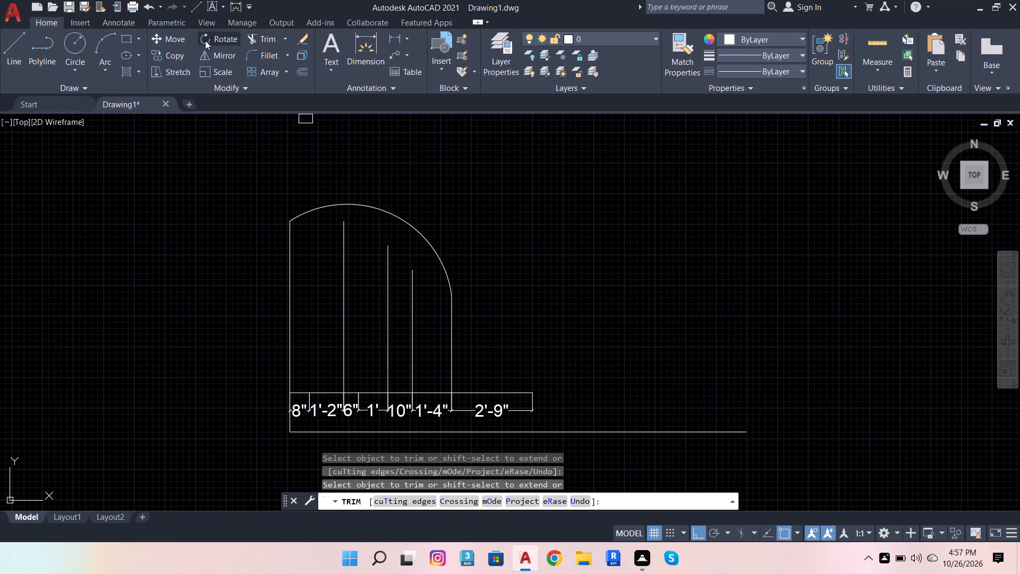
Extend the second, third and fourth verticals up to the arc.
click(276, 32)
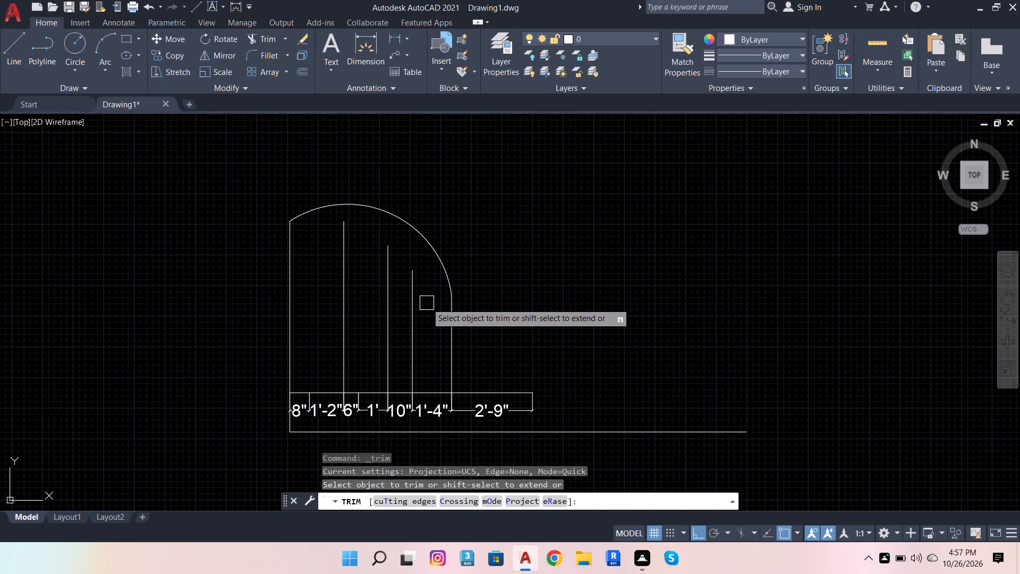
shift+drag(427, 302, 340, 300)
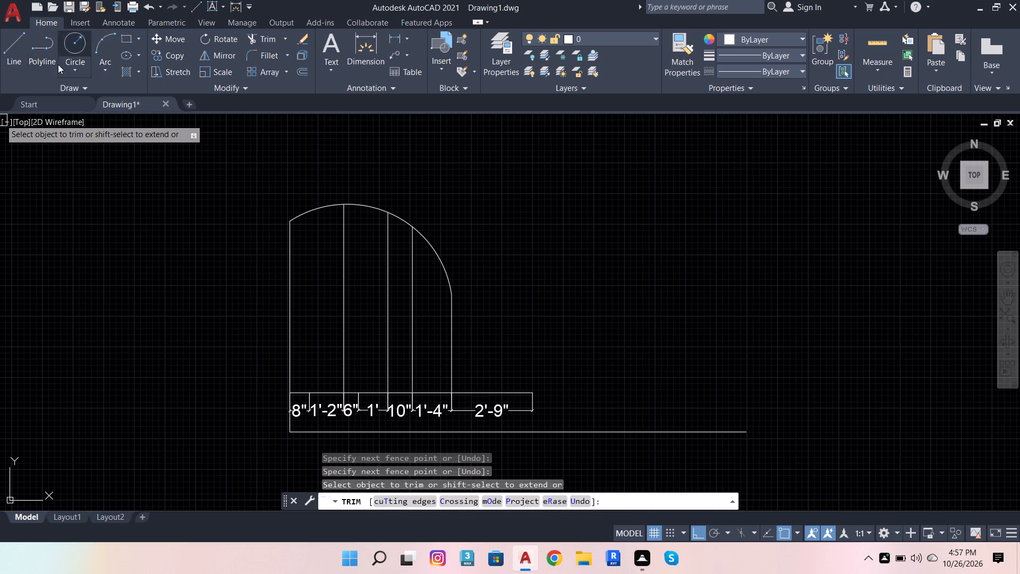
Draw vertical lines about 7'-5" and 7'-2" long from the base chain at the ends of the 6" and 8" segments, past the arc.
click(13, 43)
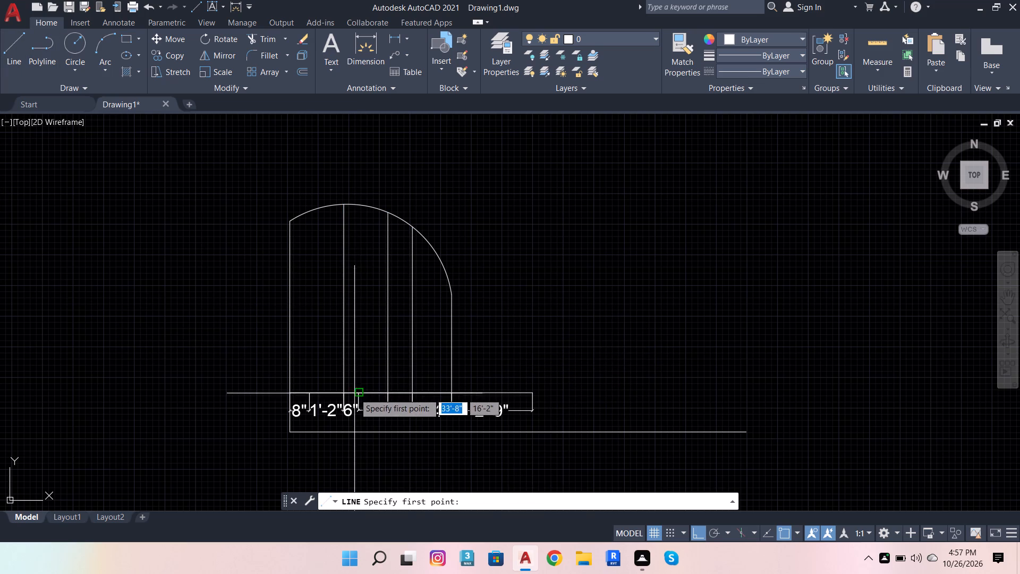
click(364, 393)
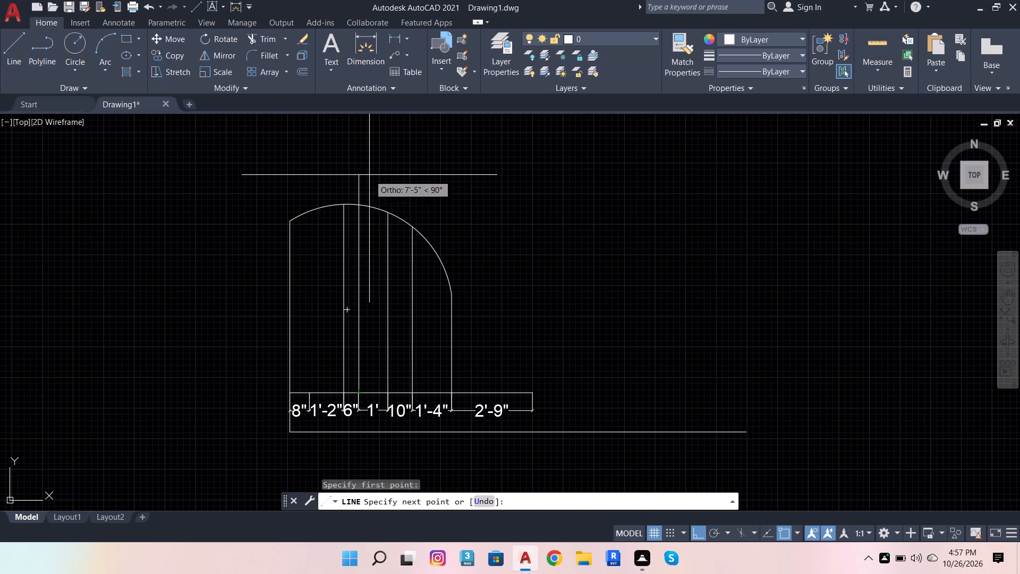
click(369, 175)
key(space)
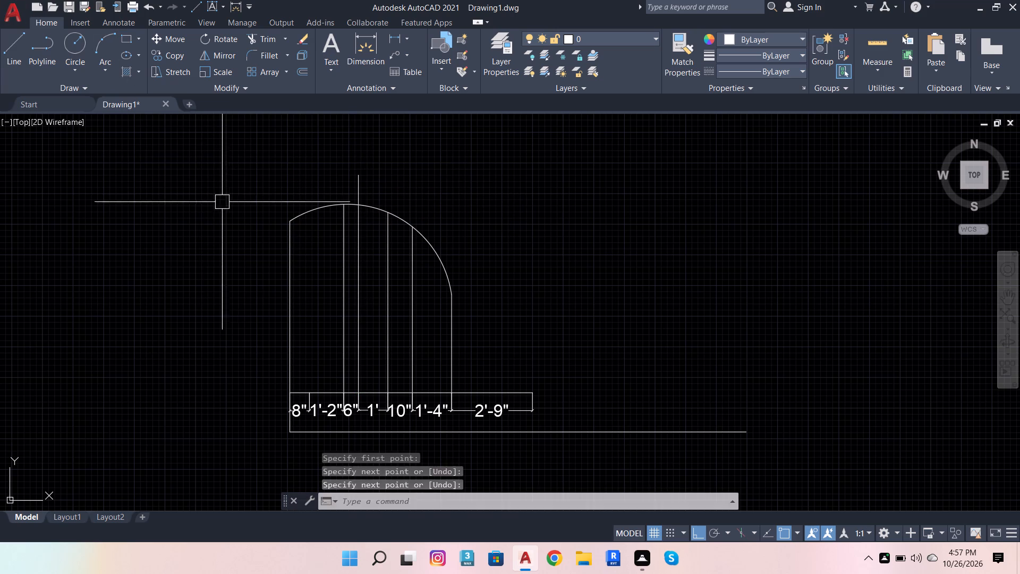
key(space)
click(313, 390)
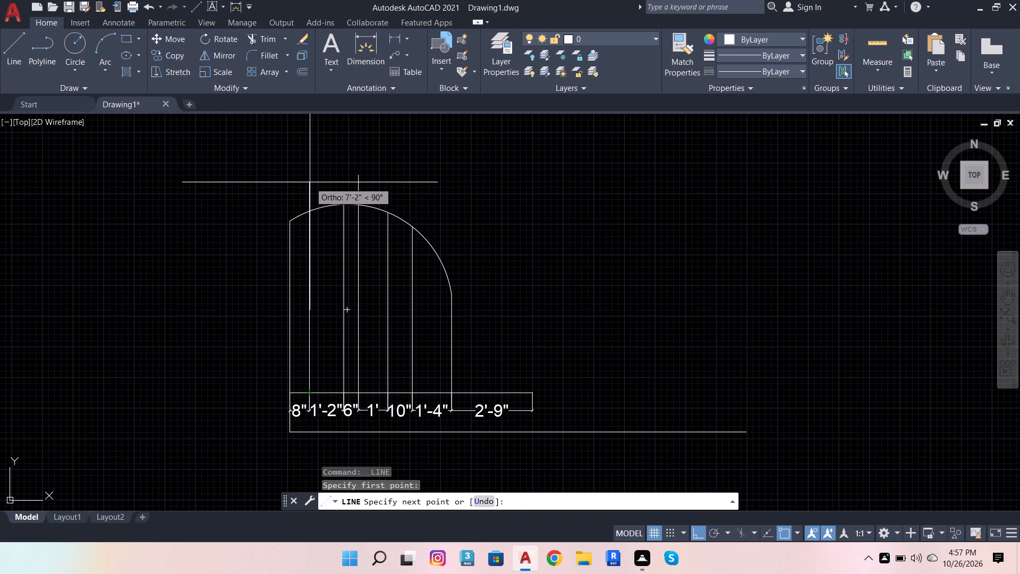
click(310, 182)
key(space)
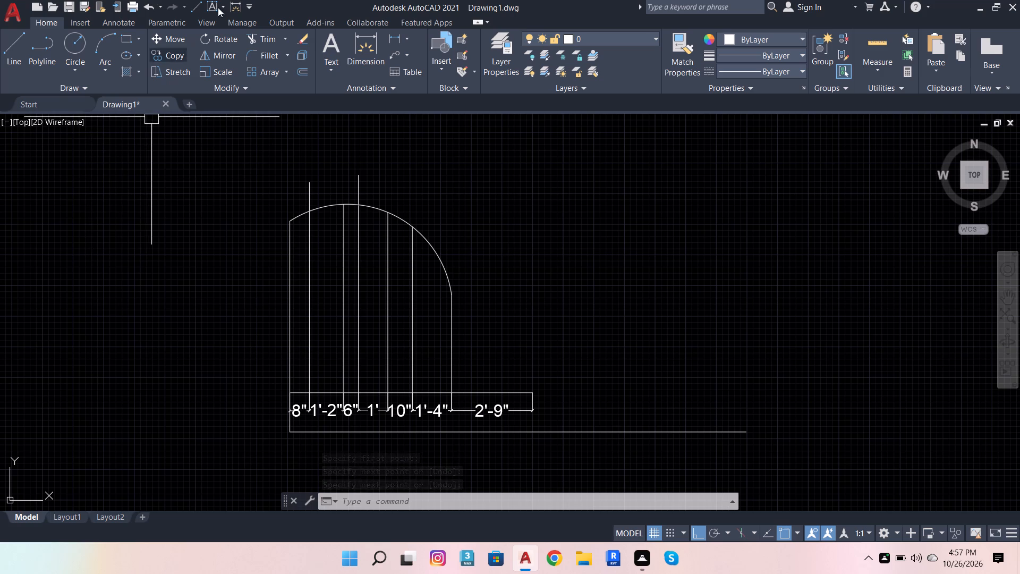
Trim the parts of the two new verticals that stick out above the arc.
click(259, 32)
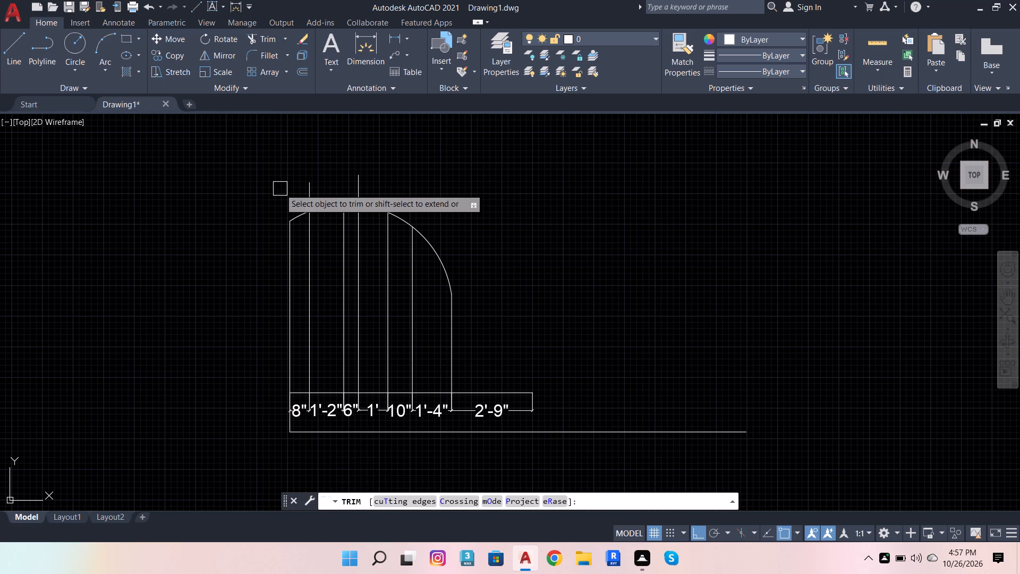
click(280, 189)
click(389, 178)
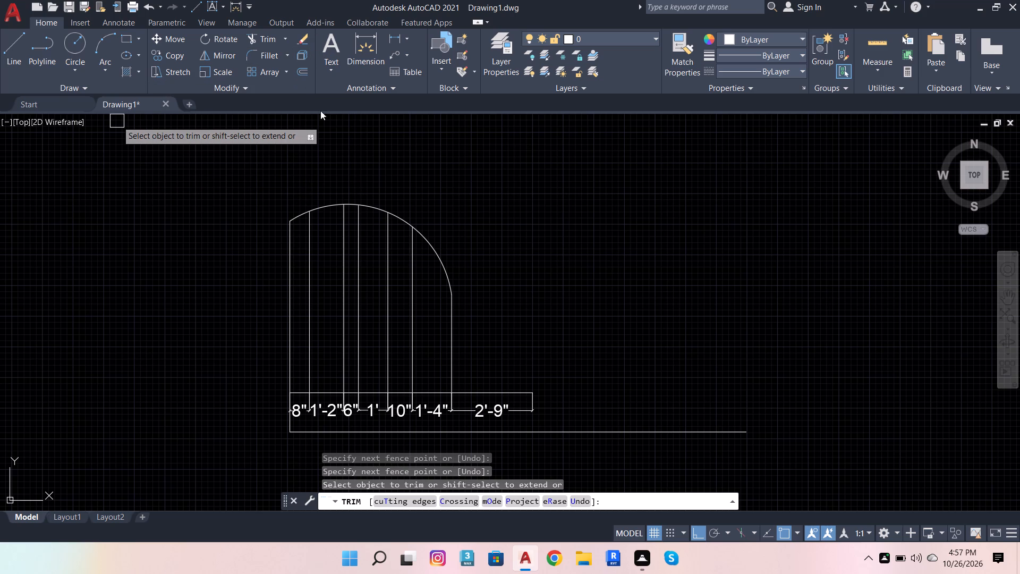
key(Escape)
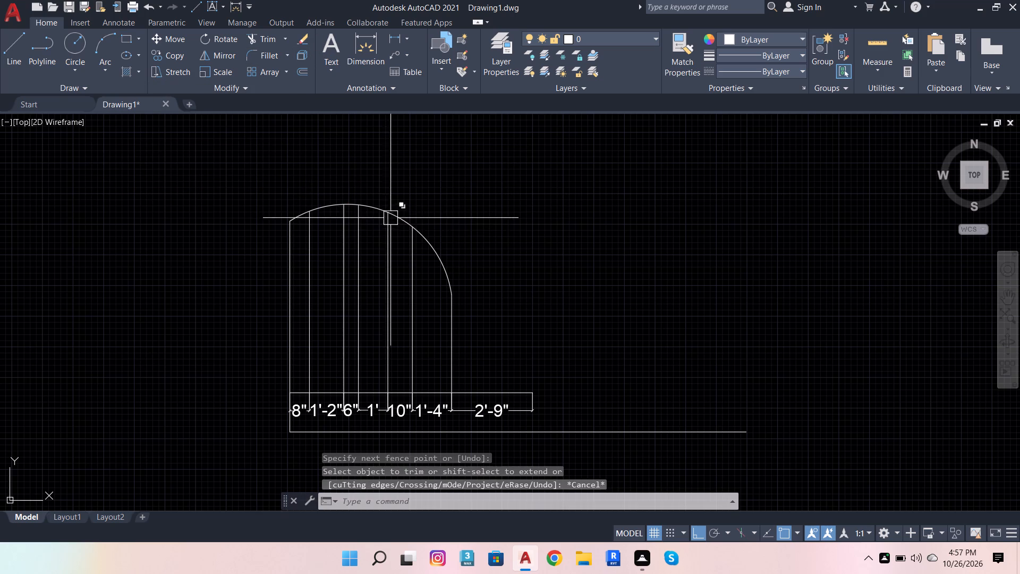
Offset the arc outward by 4".
click(400, 220)
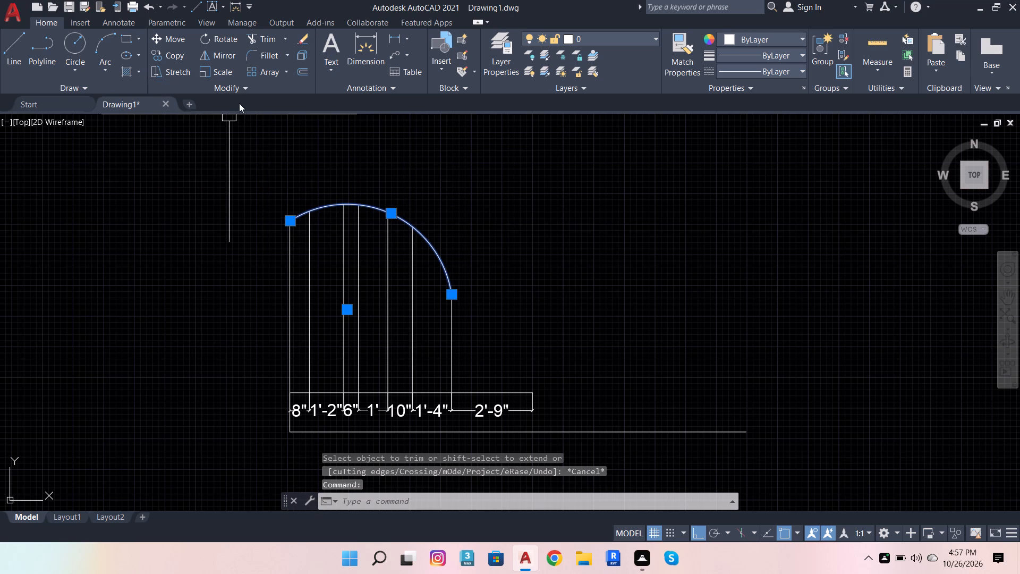
click(297, 67)
click(290, 215)
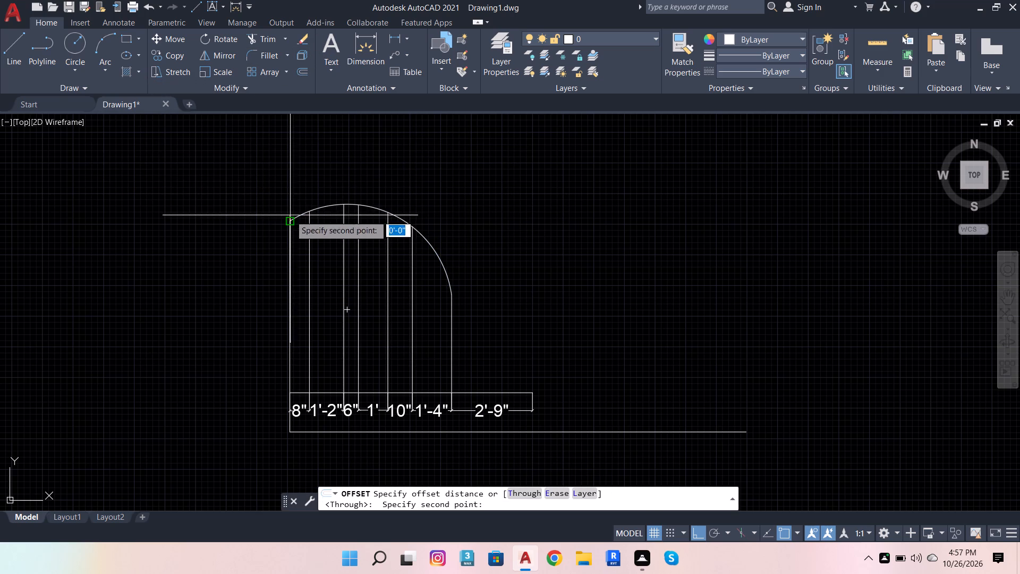
key(4)
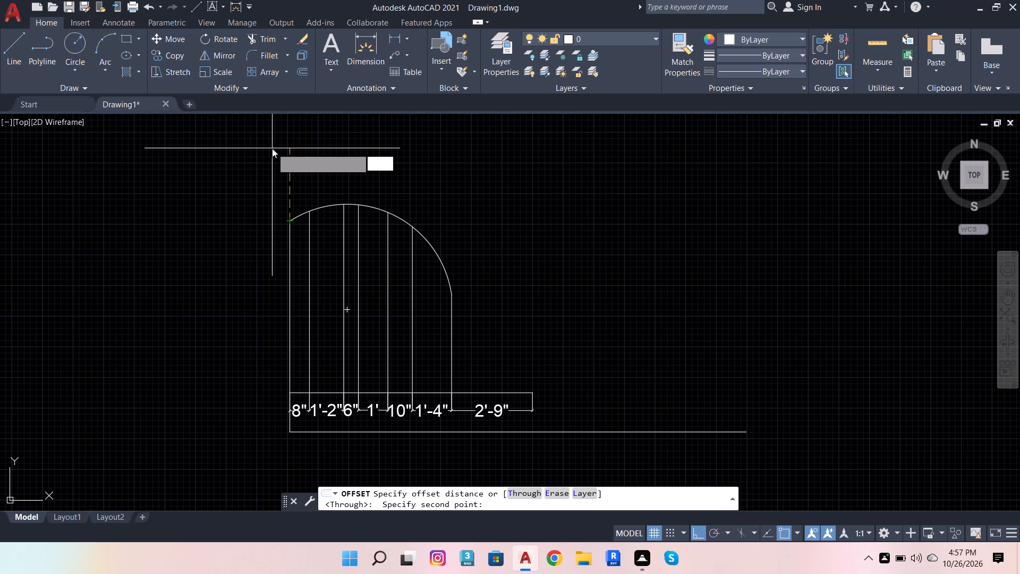
key(Return)
click(274, 147)
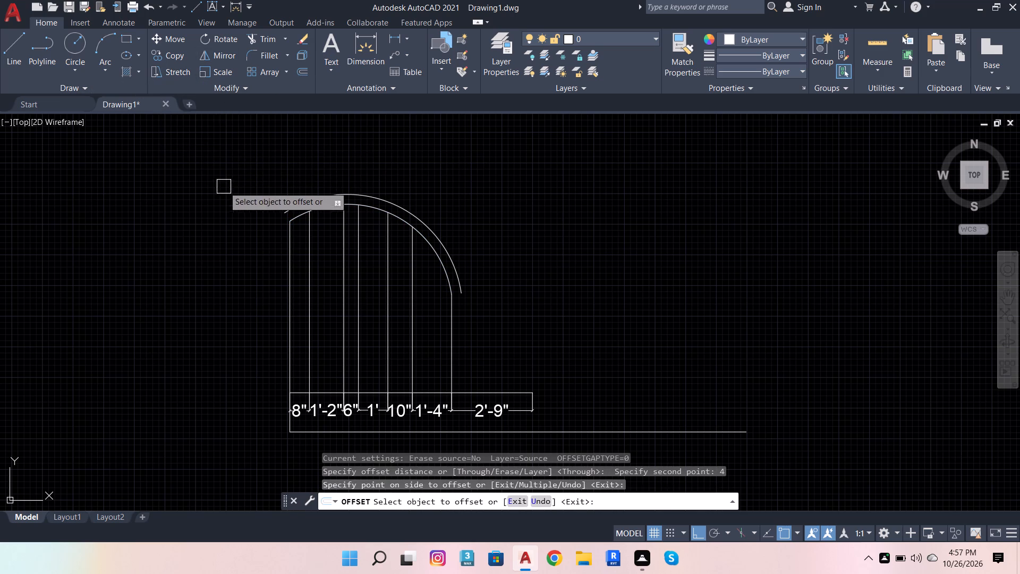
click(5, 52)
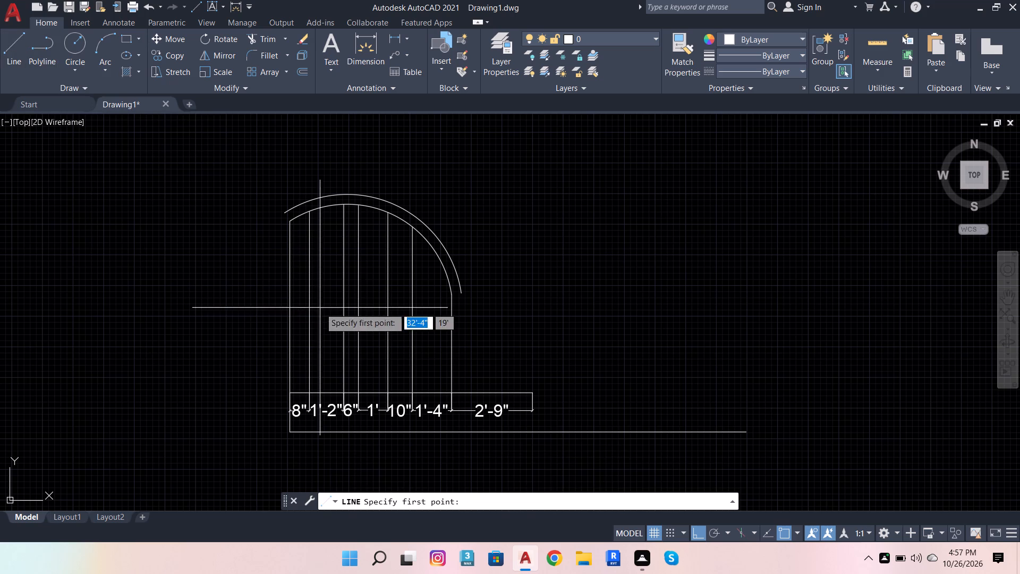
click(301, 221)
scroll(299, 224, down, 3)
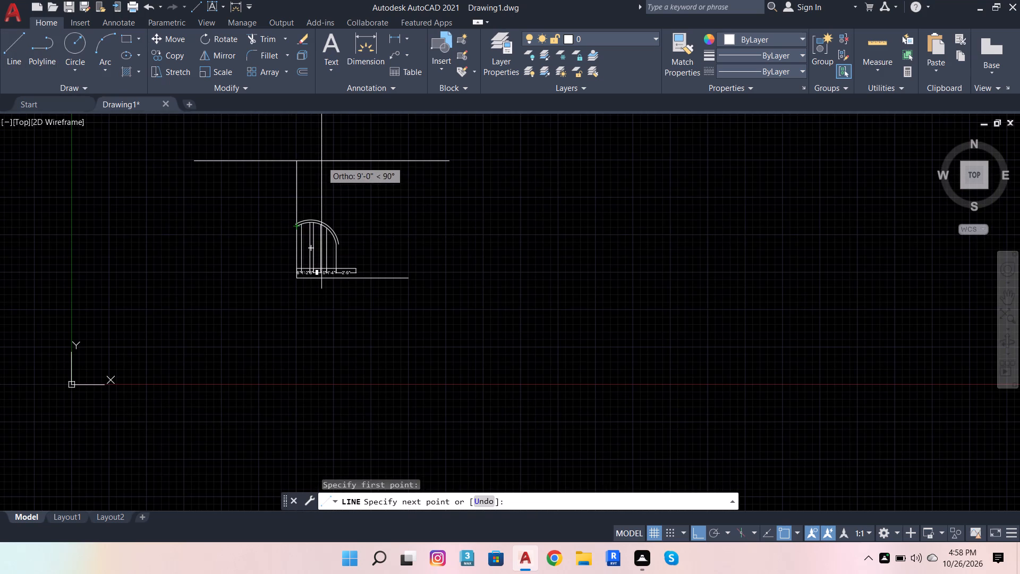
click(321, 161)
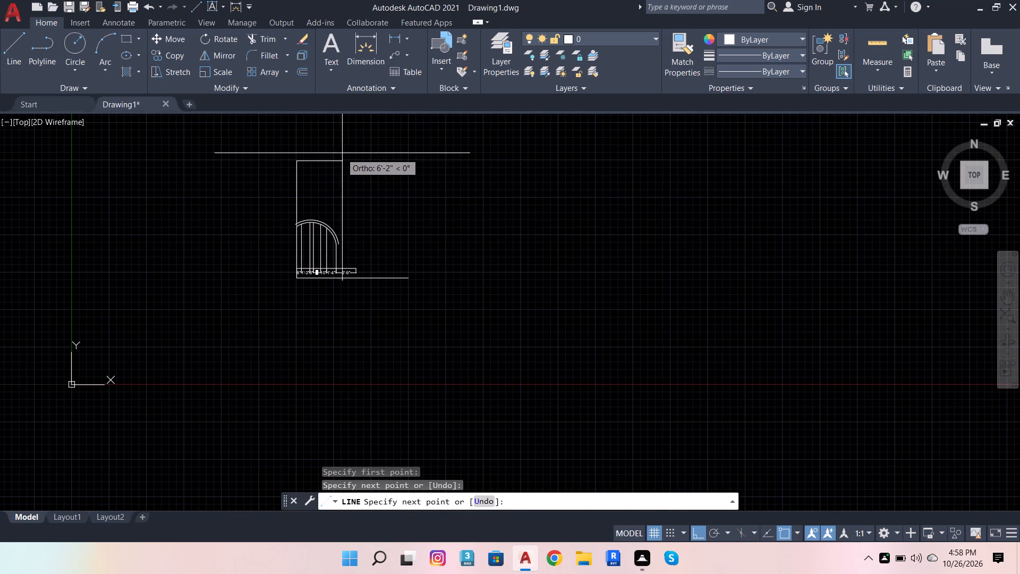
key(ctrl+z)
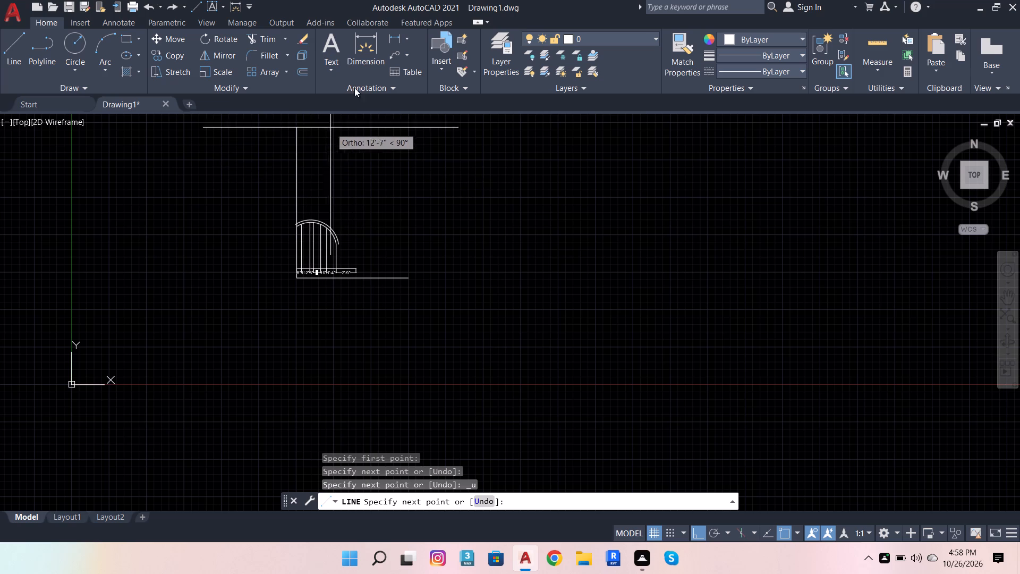
Dimension the overall height from the bottom baseline to the inner arc's left end, placing it left of the first vertical.
click(367, 38)
scroll(298, 270, up, 2)
click(291, 291)
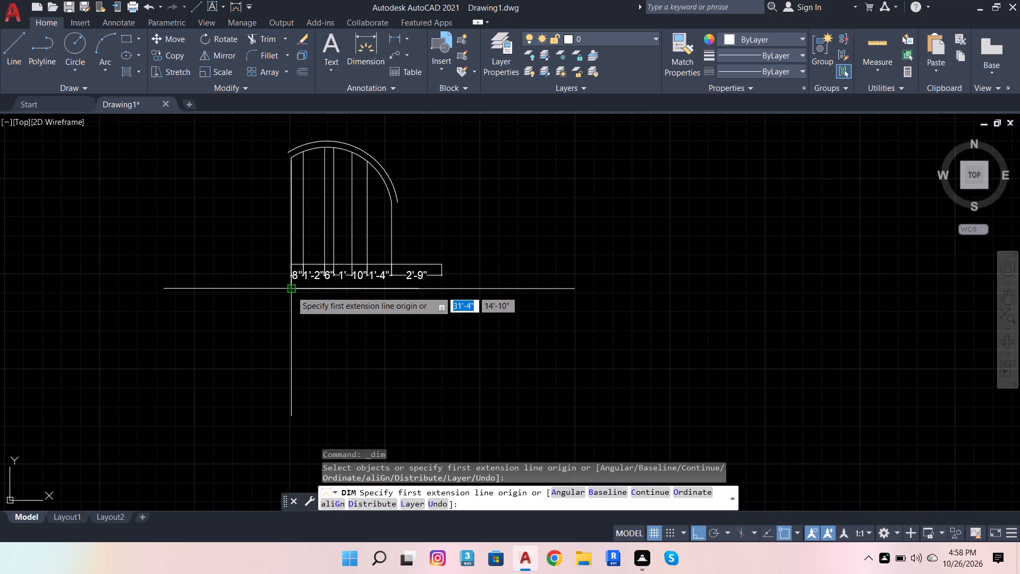
click(288, 158)
click(246, 193)
key(Escape)
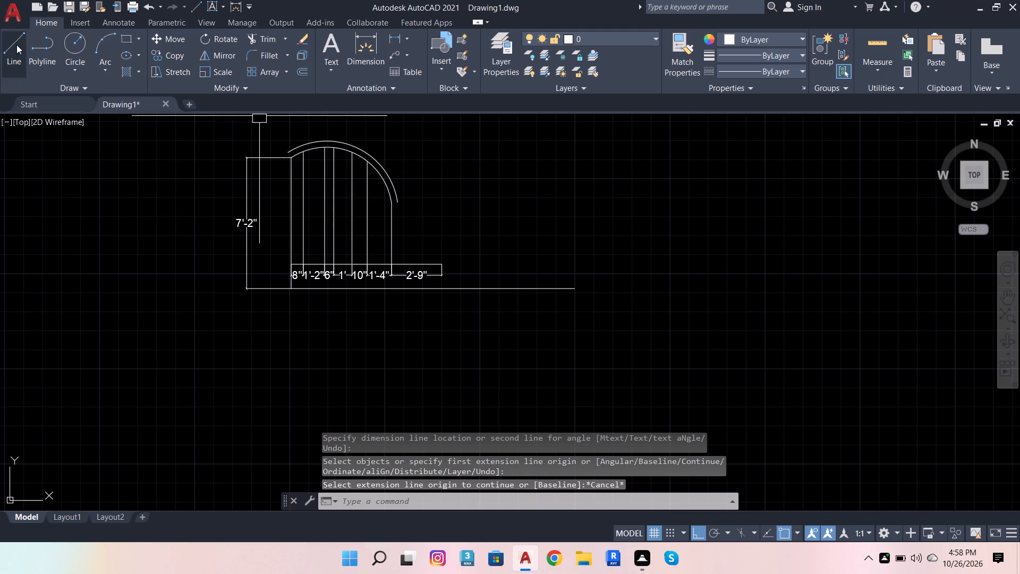
Draw a line 2'-8" up from the inner arc's left end, continuing horizontally right past the end of the bottom baseline.
click(17, 51)
click(292, 161)
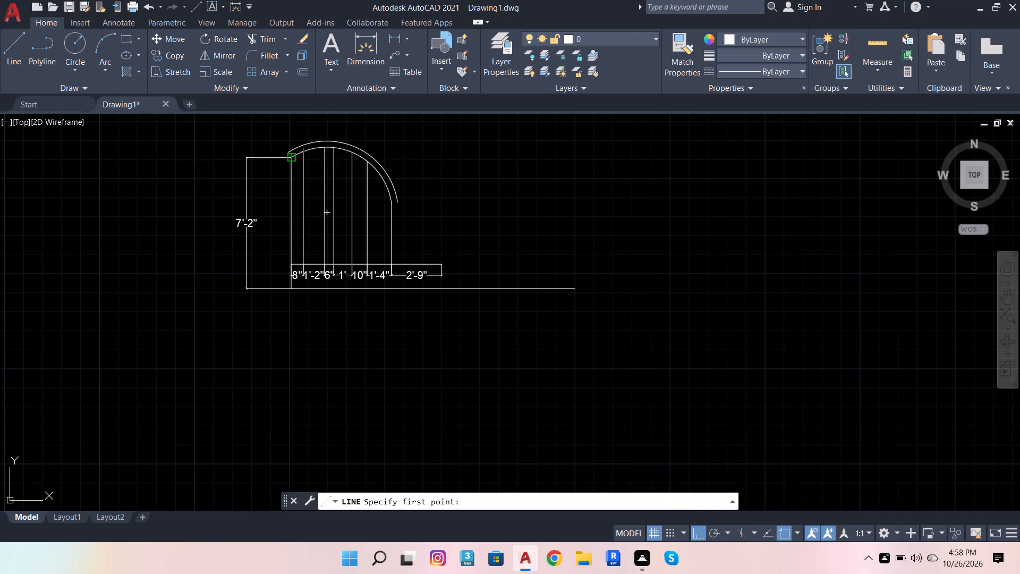
scroll(308, 222, down, 3)
scroll(310, 160, up, 2)
text(2')
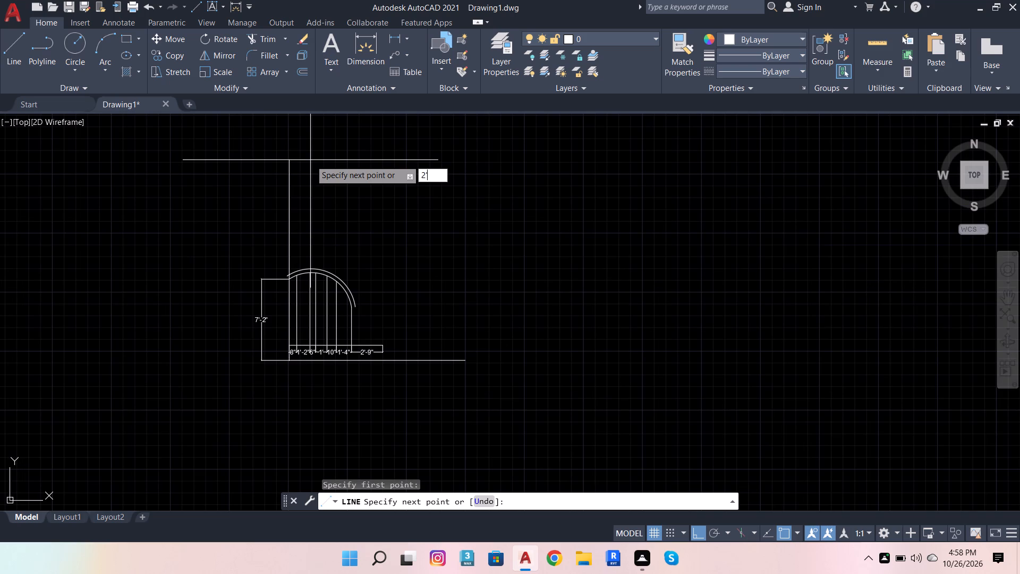
key(8)
key(Return)
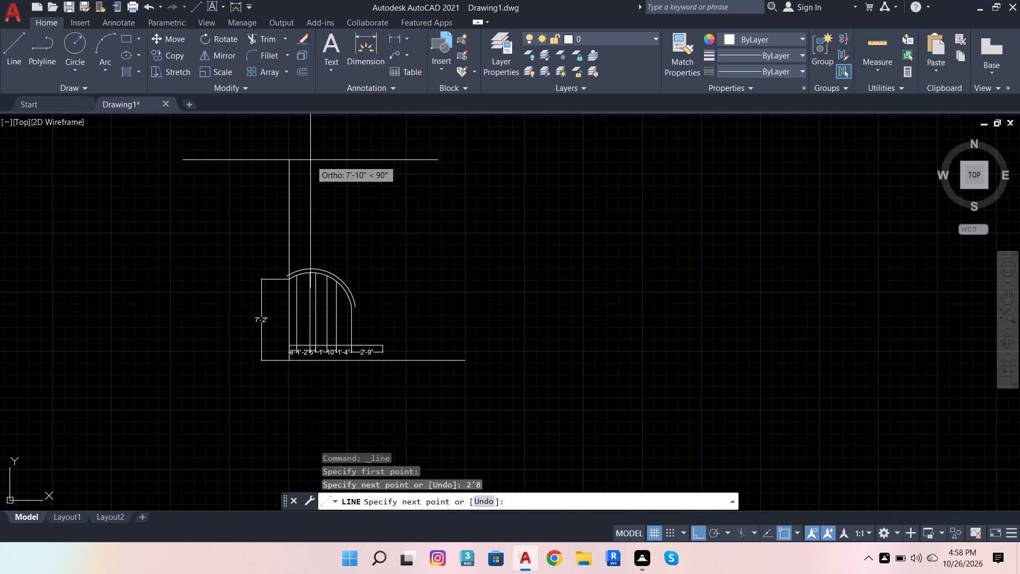
click(606, 177)
key(space)
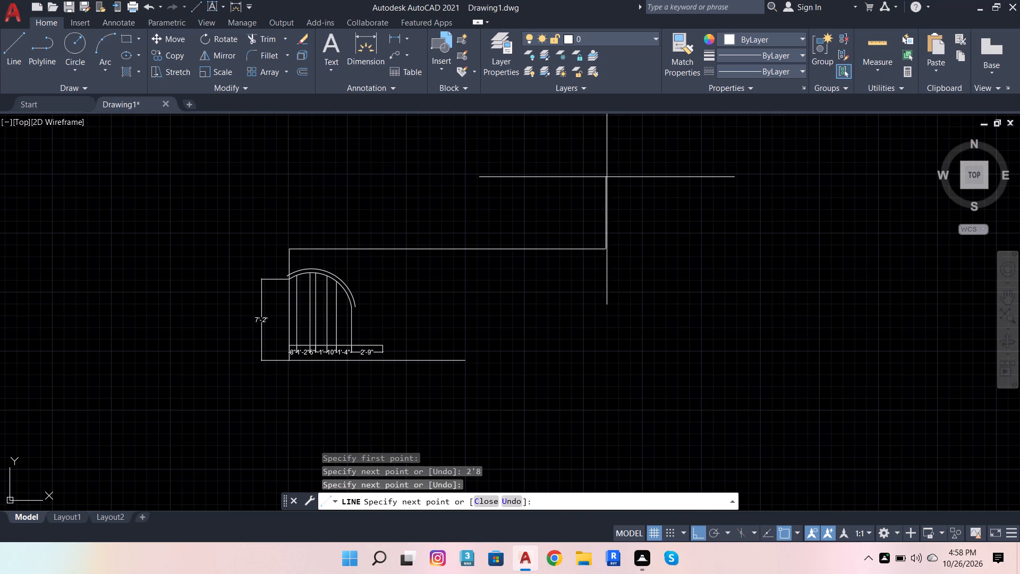
scroll(314, 316, up, 3)
scroll(193, 309, down, 2)
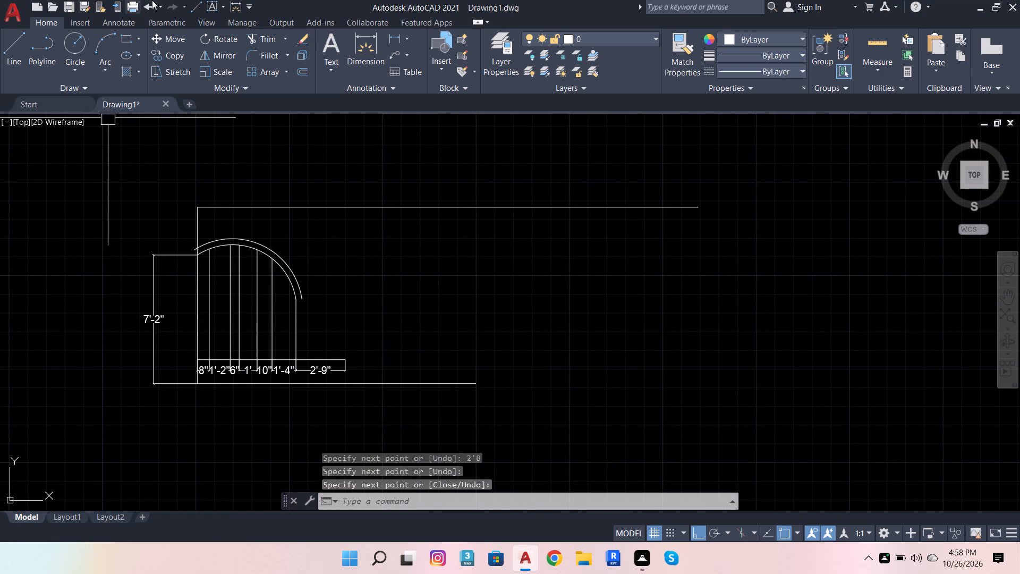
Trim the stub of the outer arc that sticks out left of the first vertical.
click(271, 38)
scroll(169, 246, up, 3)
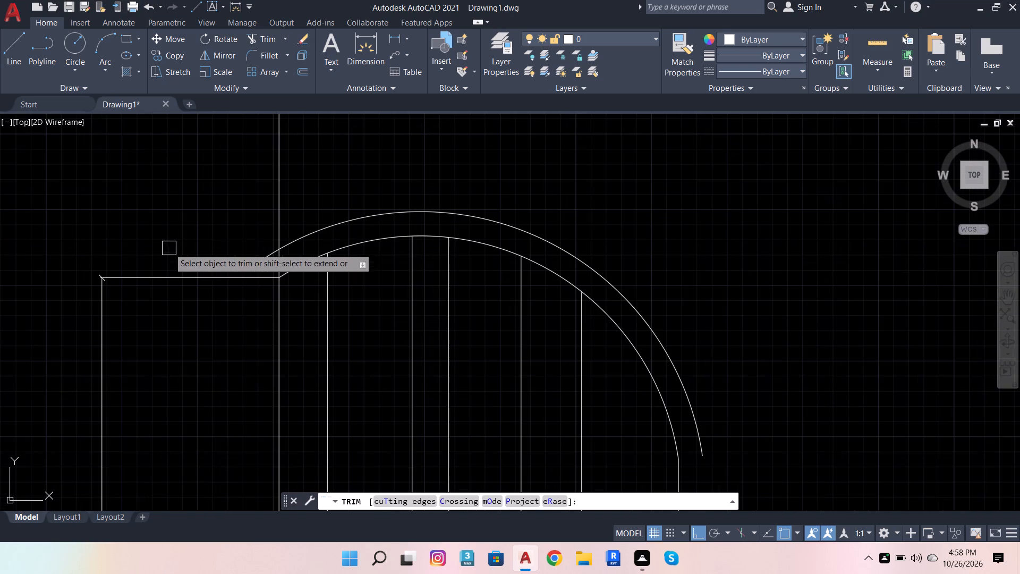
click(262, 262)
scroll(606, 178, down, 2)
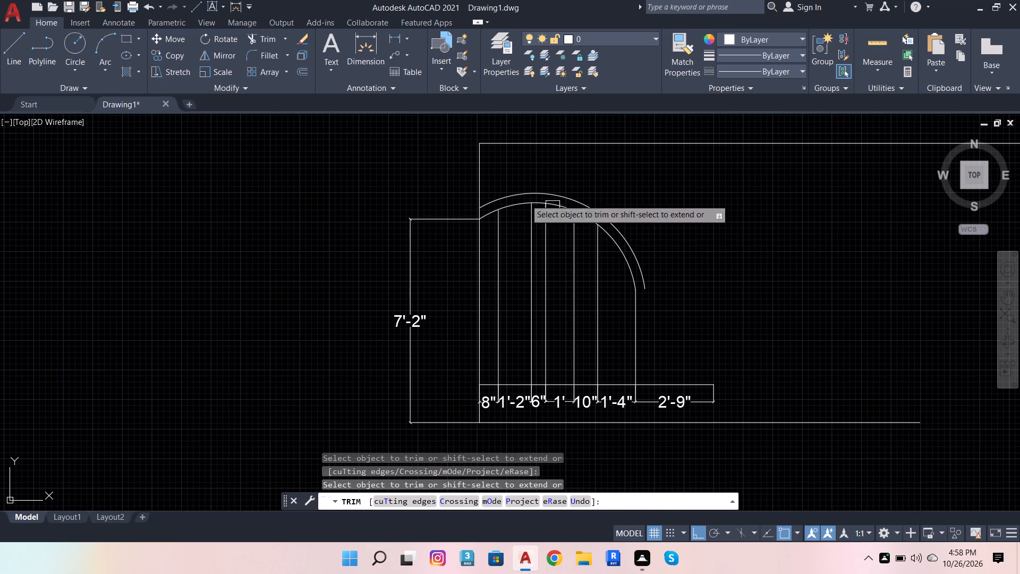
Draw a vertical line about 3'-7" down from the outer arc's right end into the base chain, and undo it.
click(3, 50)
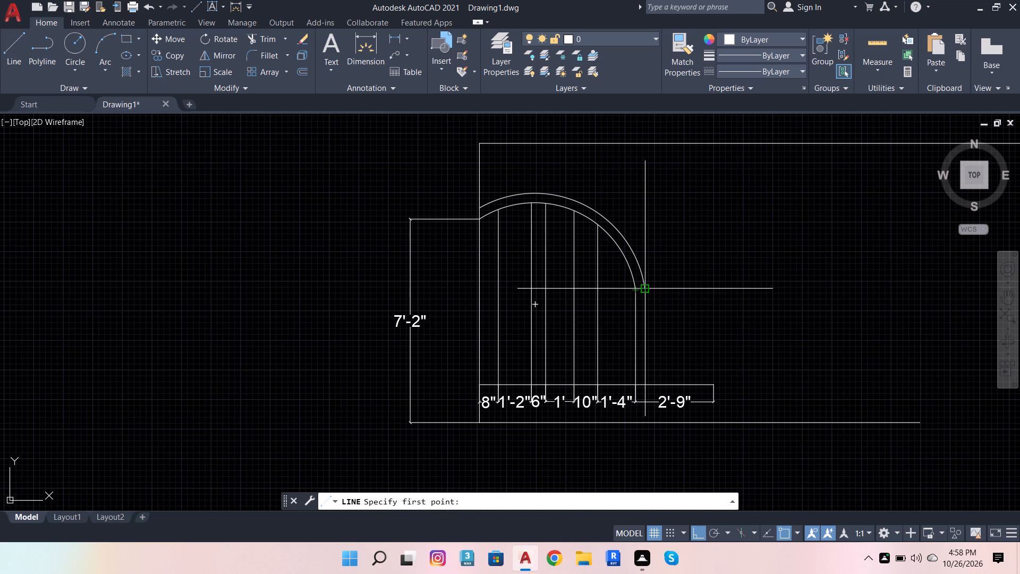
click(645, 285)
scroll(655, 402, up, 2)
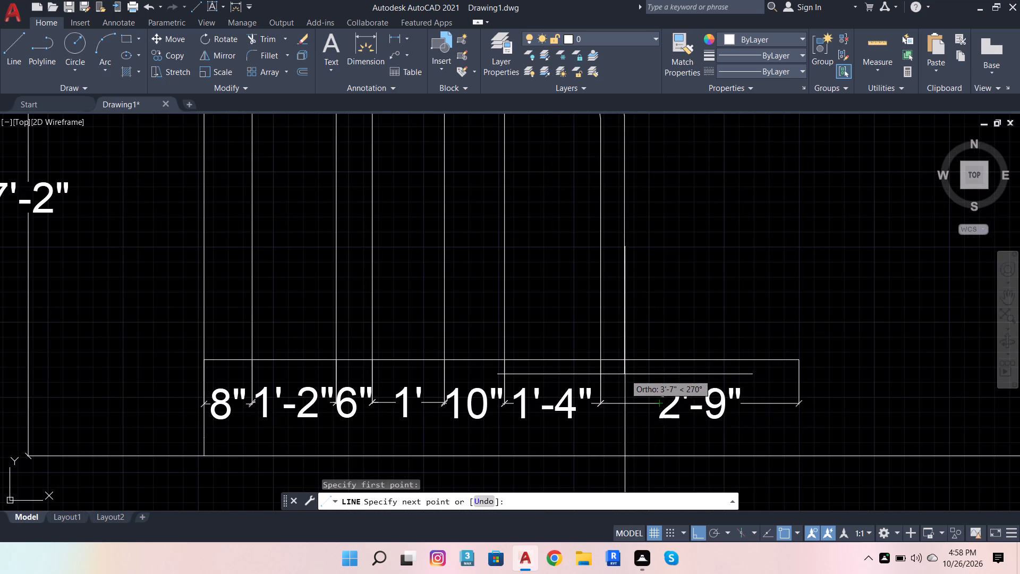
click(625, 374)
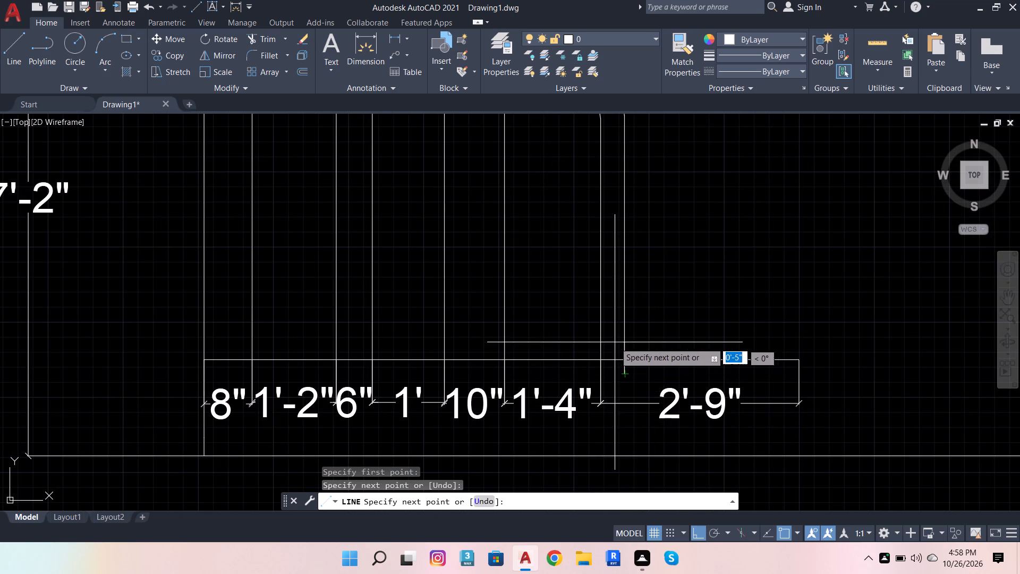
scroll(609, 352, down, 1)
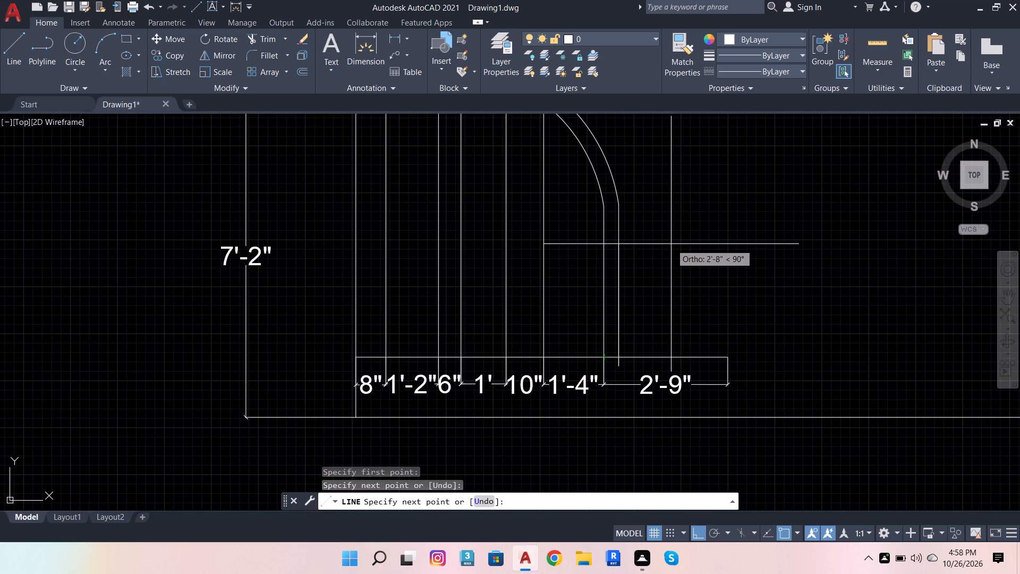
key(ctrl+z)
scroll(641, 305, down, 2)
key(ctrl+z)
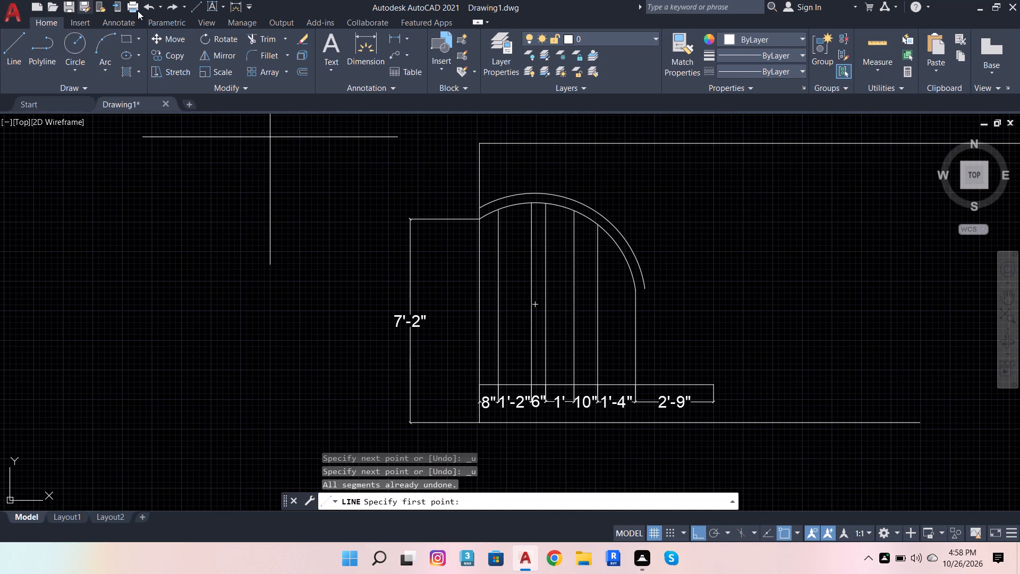
Remove the outer offset arc with Trim, leaving only the inner arc.
click(257, 37)
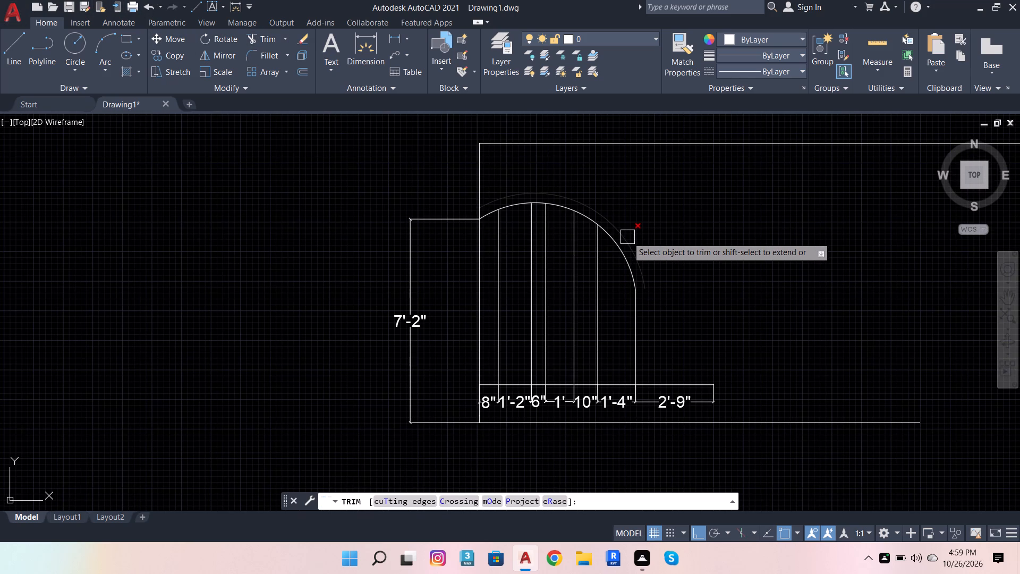
shift+click(627, 239)
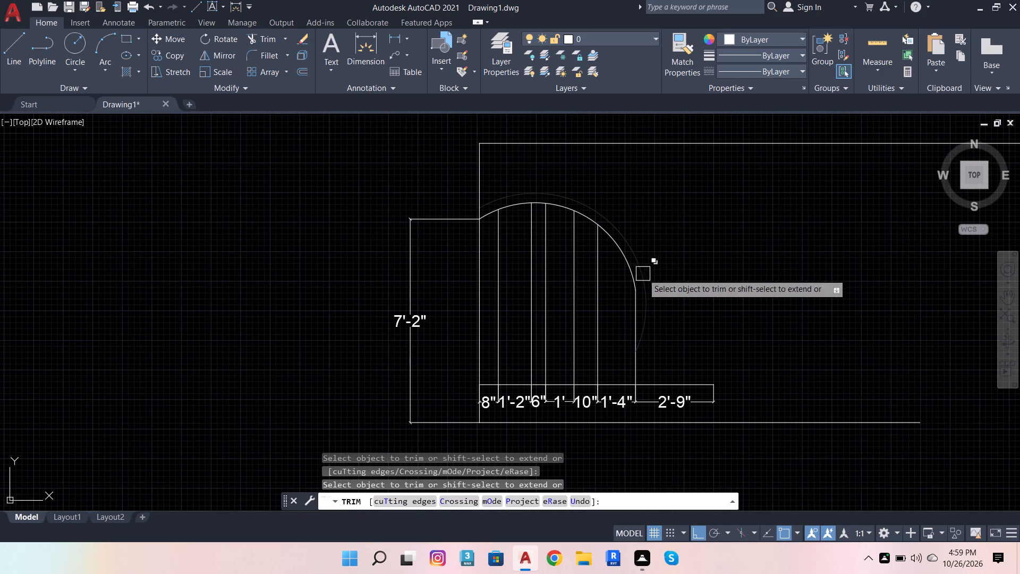
key(ctrl+z)
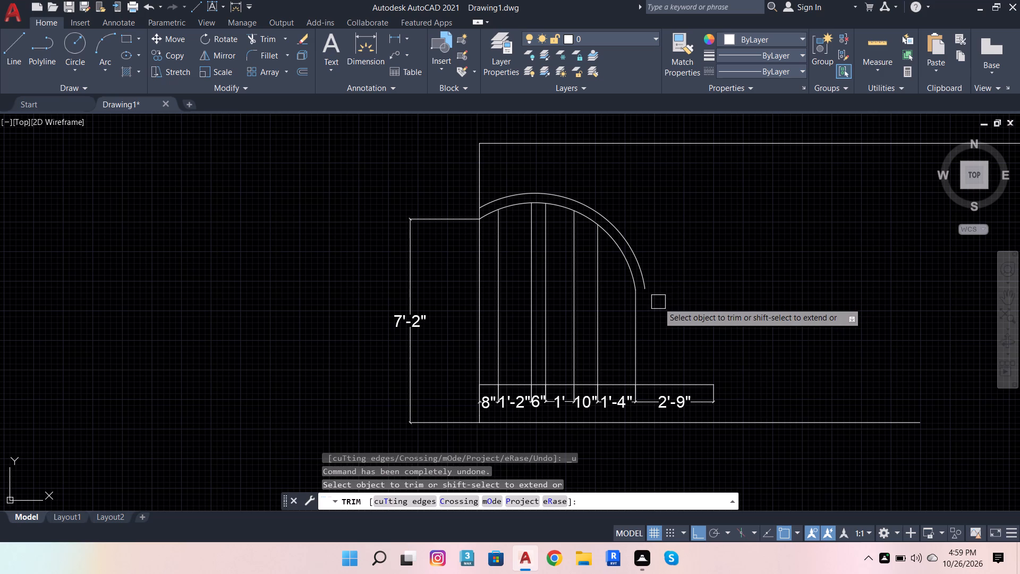
key(ctrl+z)
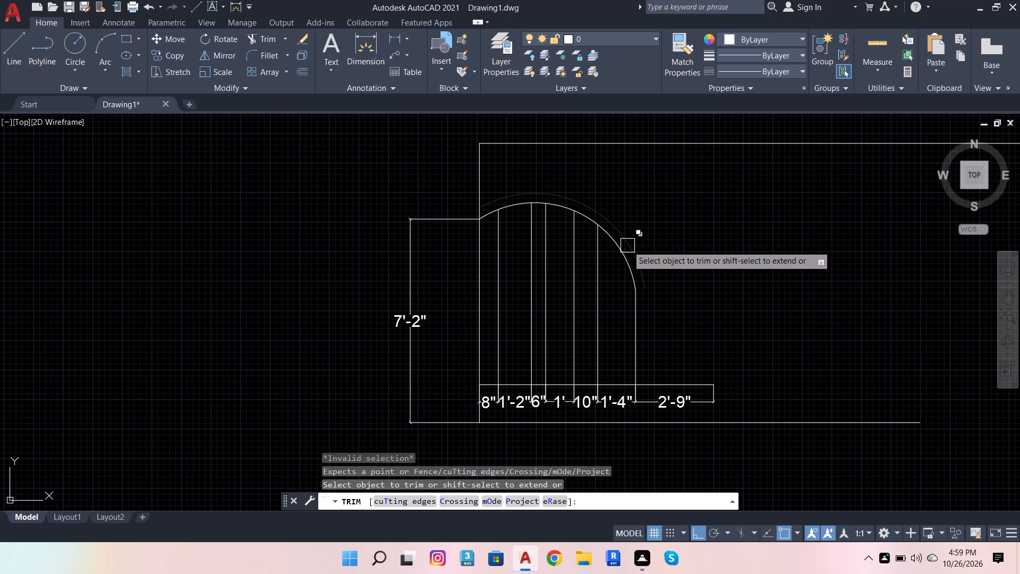
click(627, 246)
click(620, 209)
click(636, 212)
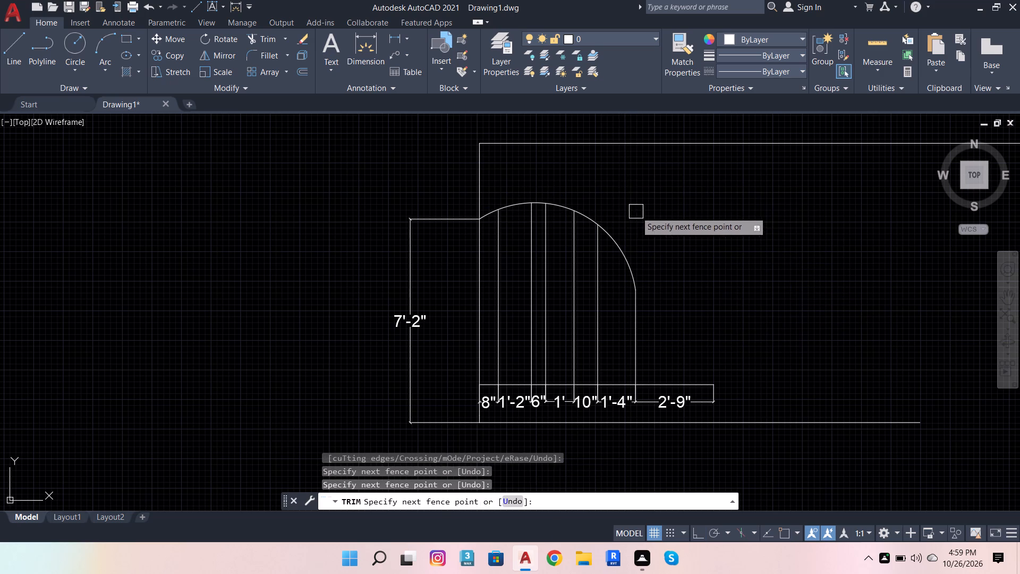
Offset the inner arc outward by 3".
click(306, 72)
click(636, 291)
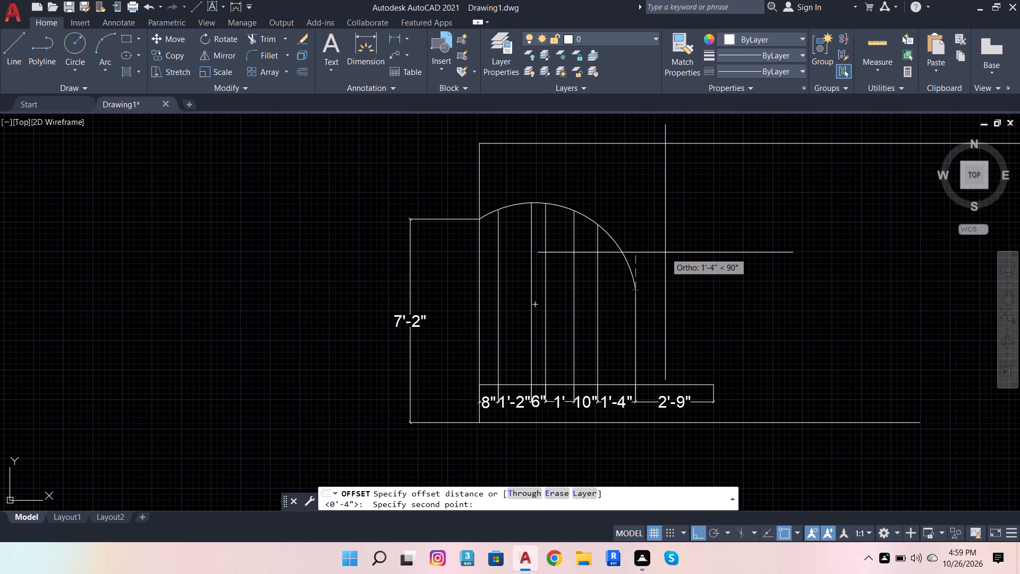
key(3)
key(Return)
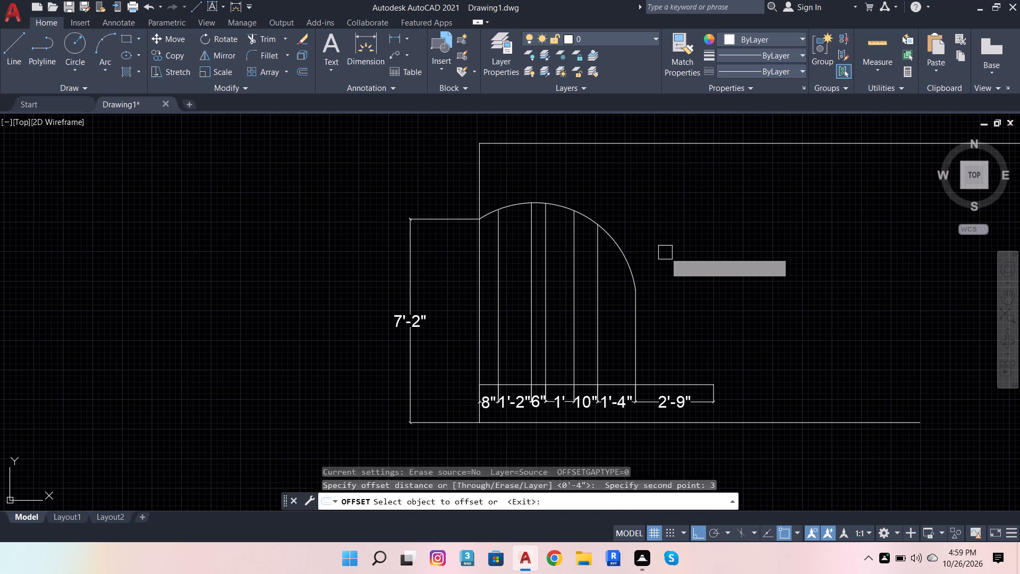
click(633, 261)
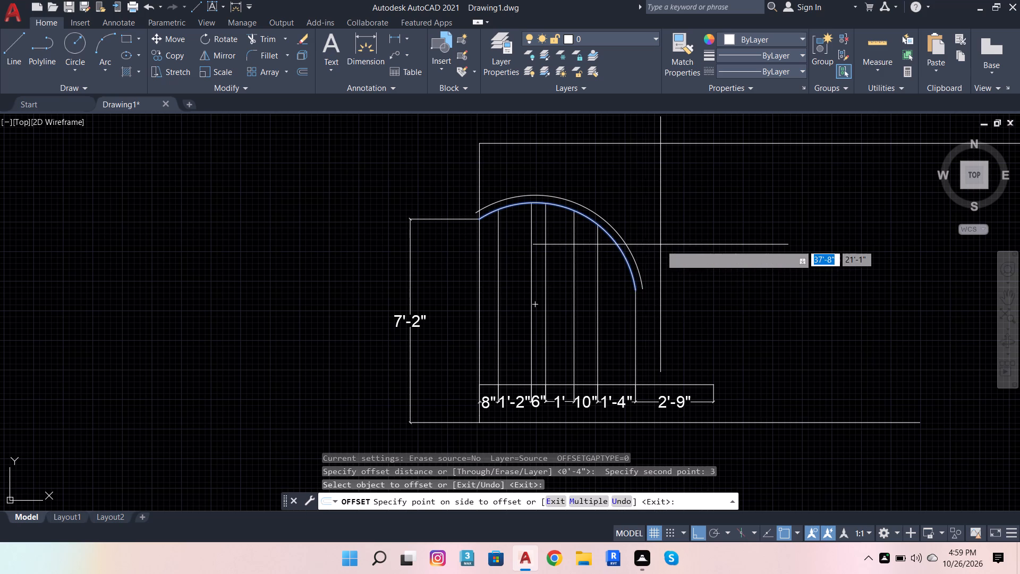
click(660, 244)
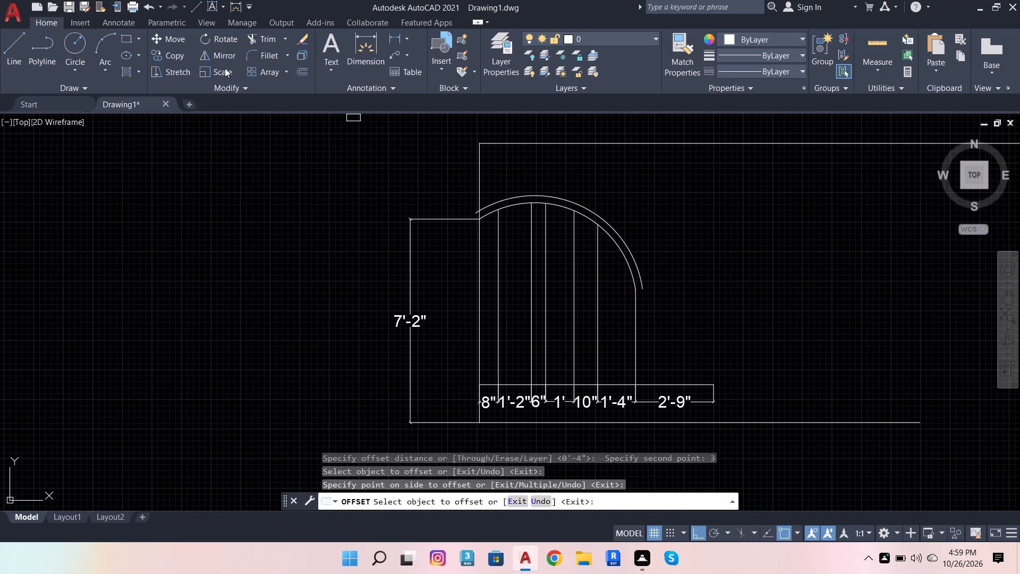
Draw lines 5'-10" up from the base chain at the 1'-4" segment's right end, 2'-9" right, and back down to the chain.
click(14, 47)
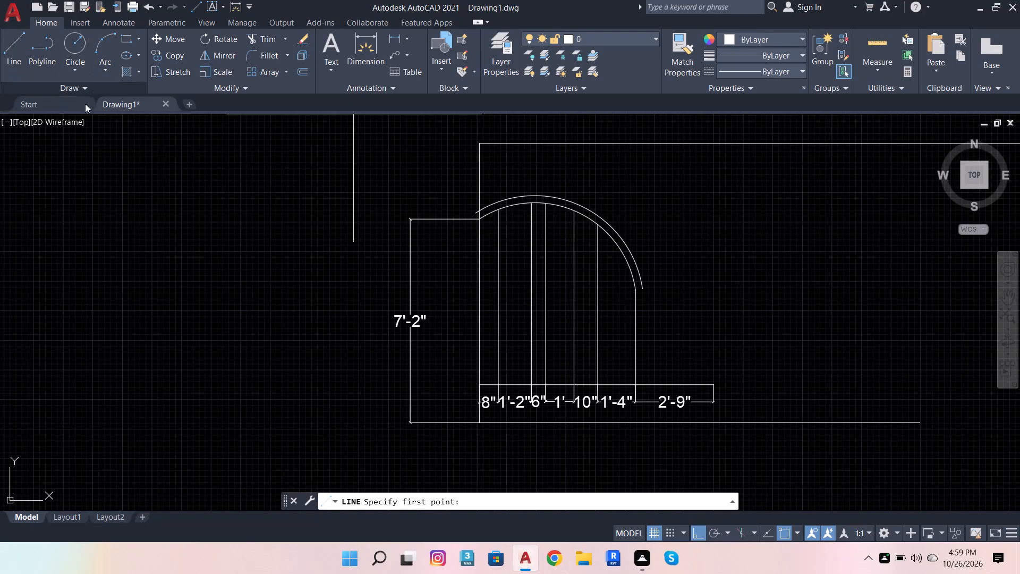
click(636, 378)
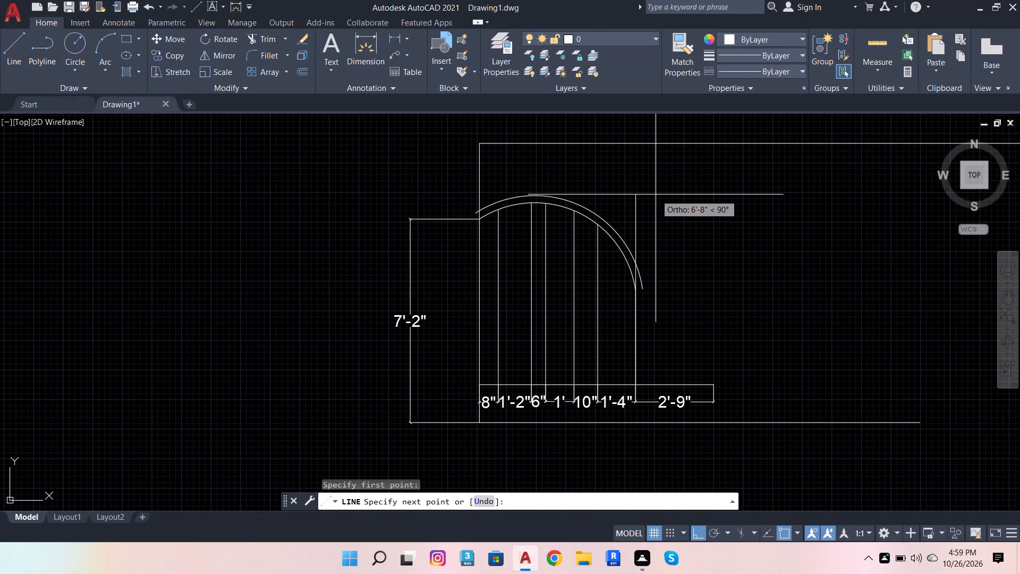
key(2)
key(BackSpace)
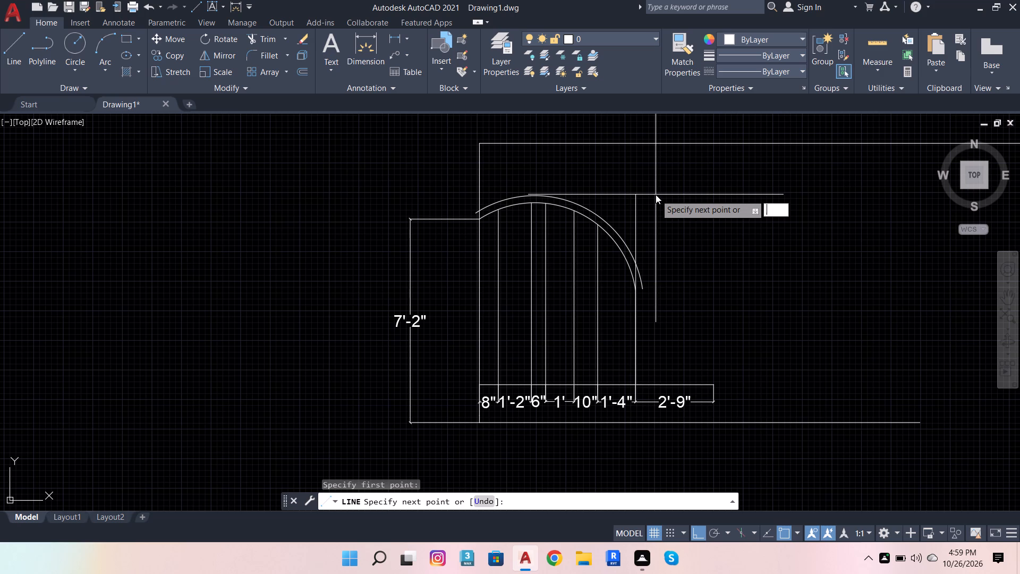
text(5'10)
key(Return)
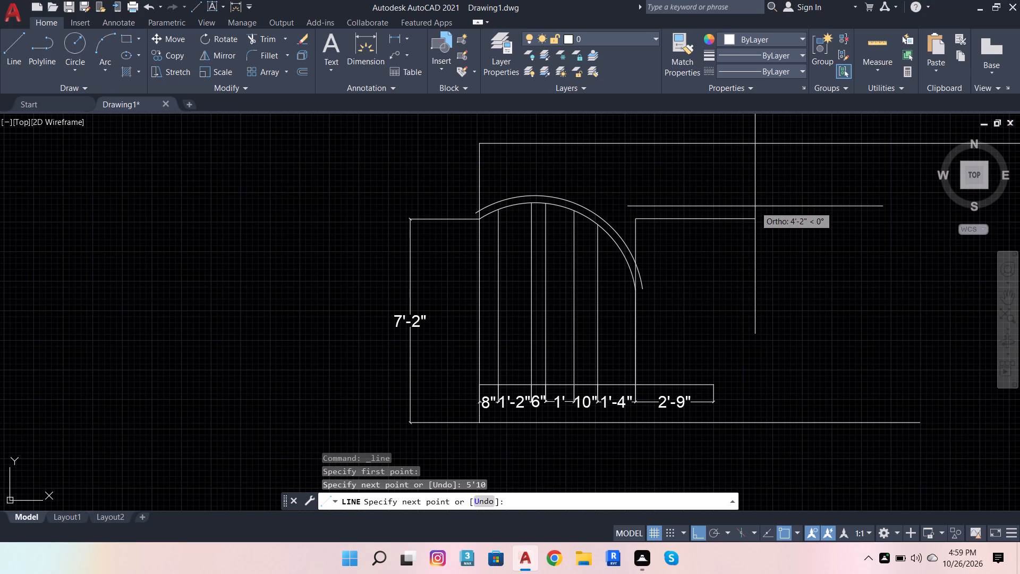
text(2')
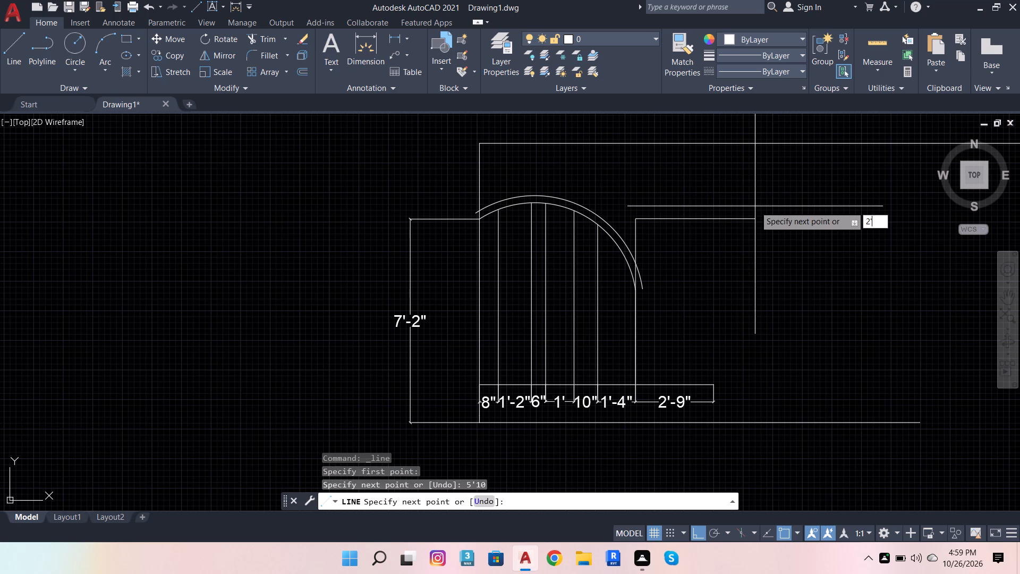
key(9)
key(Return)
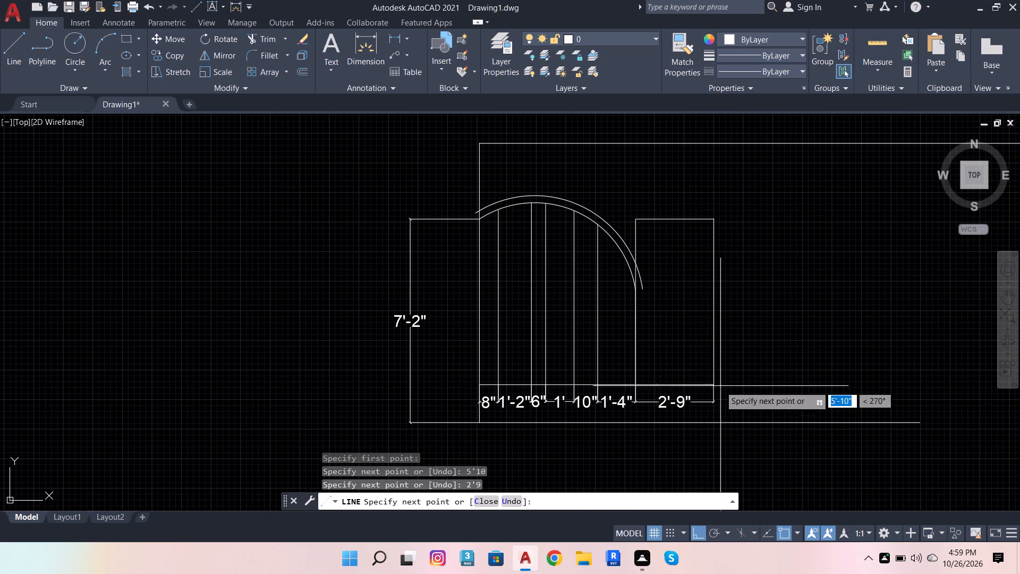
click(718, 389)
key(space)
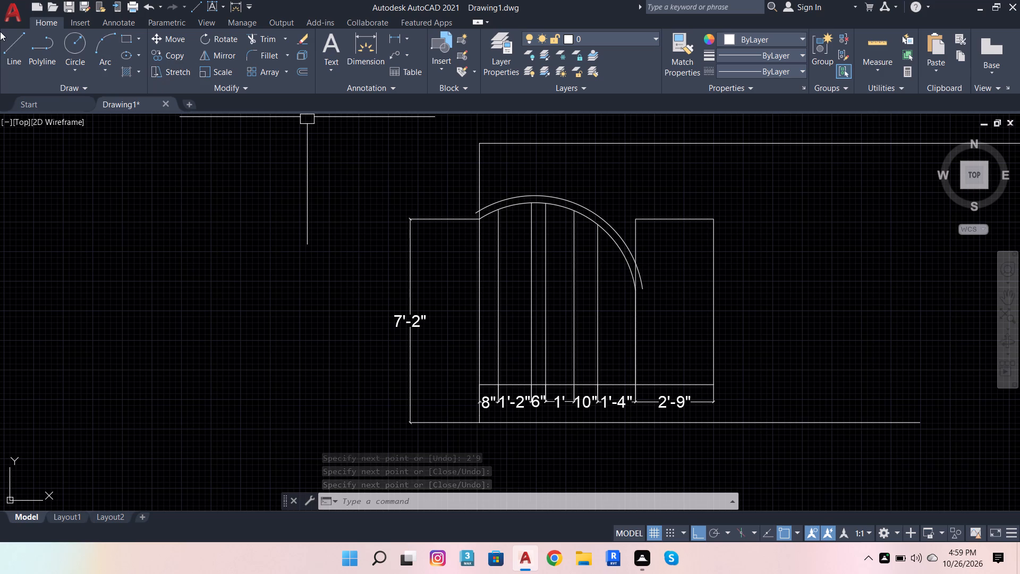
Draw a horizontal line from where the outer arc crosses the new rectangle's left side to beyond its right side.
click(7, 52)
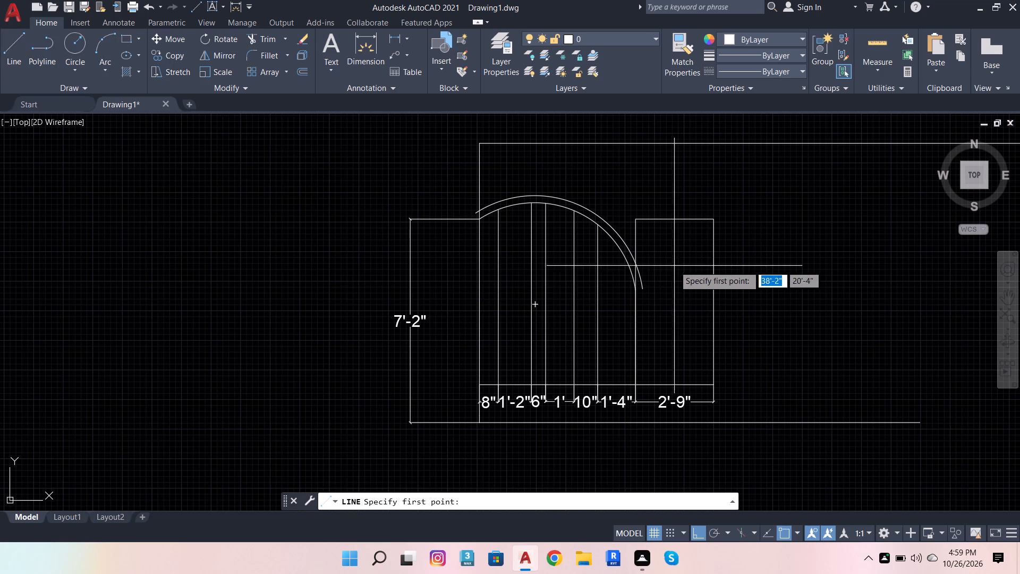
click(636, 263)
click(767, 256)
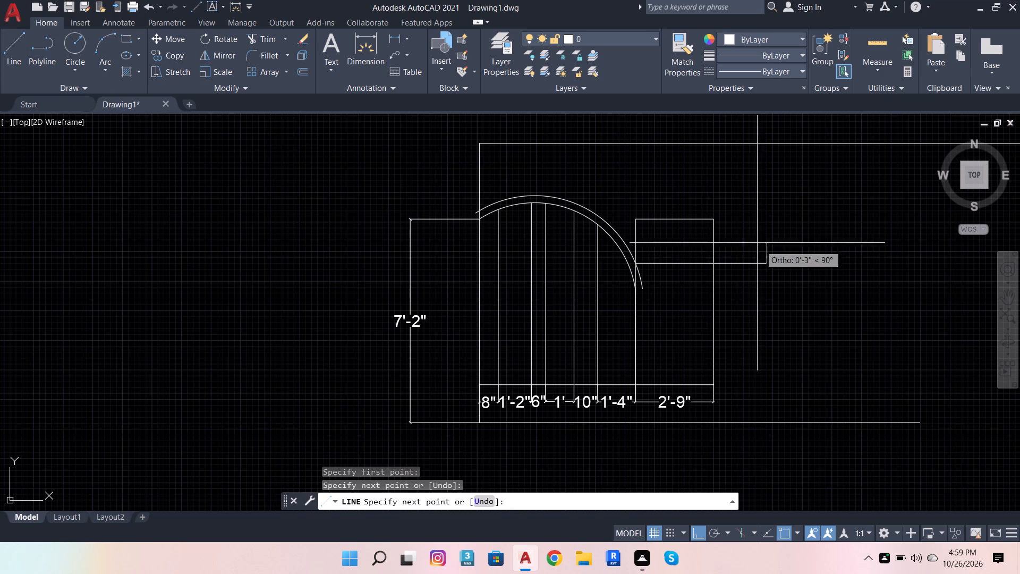
key(space)
Draw a three-point arc from the horizontal line's left end through its crossing with the rectangle's right side, ending below the line.
click(109, 36)
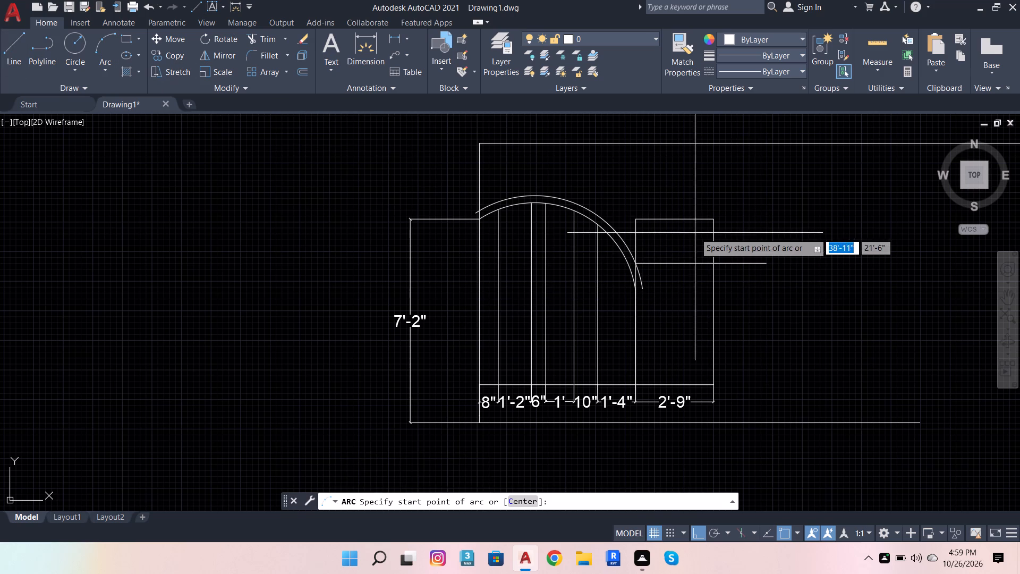
click(635, 261)
click(716, 264)
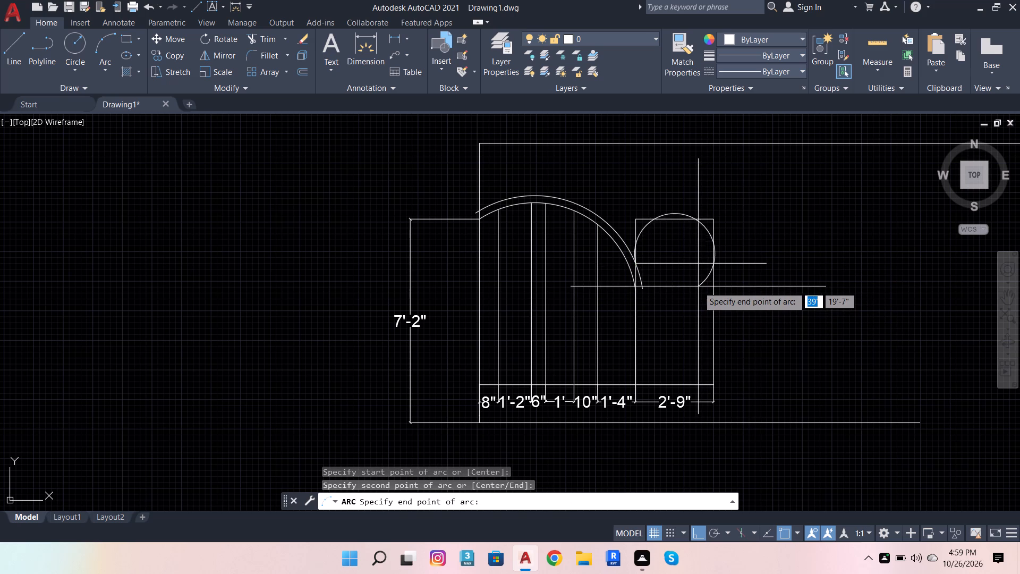
click(699, 290)
Trim the small arc's tail below the horizontal line, the horizontal line itself, and the large outer arc's end inside the 2'-9" bay.
scroll(700, 268, up, 2)
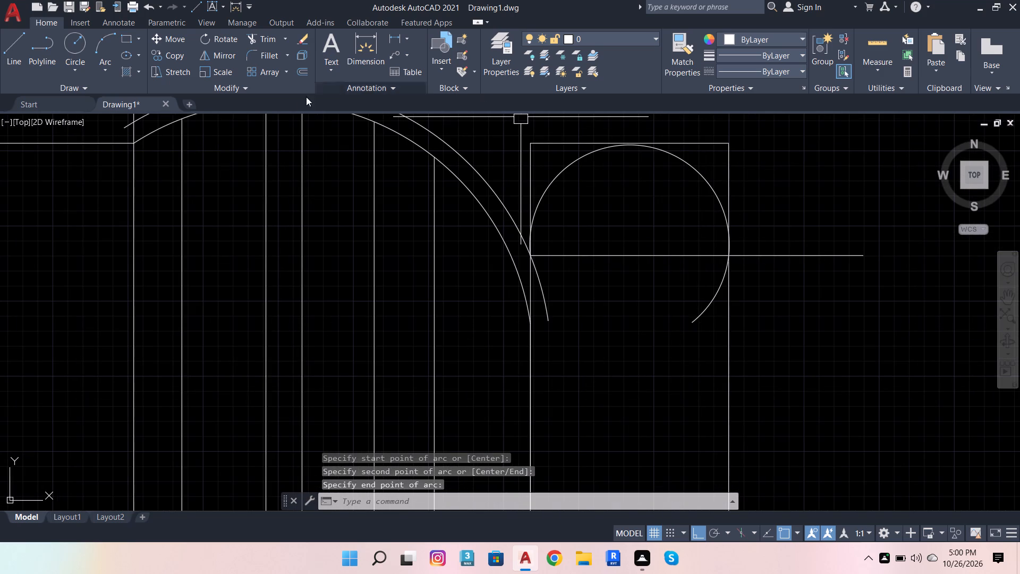
click(251, 36)
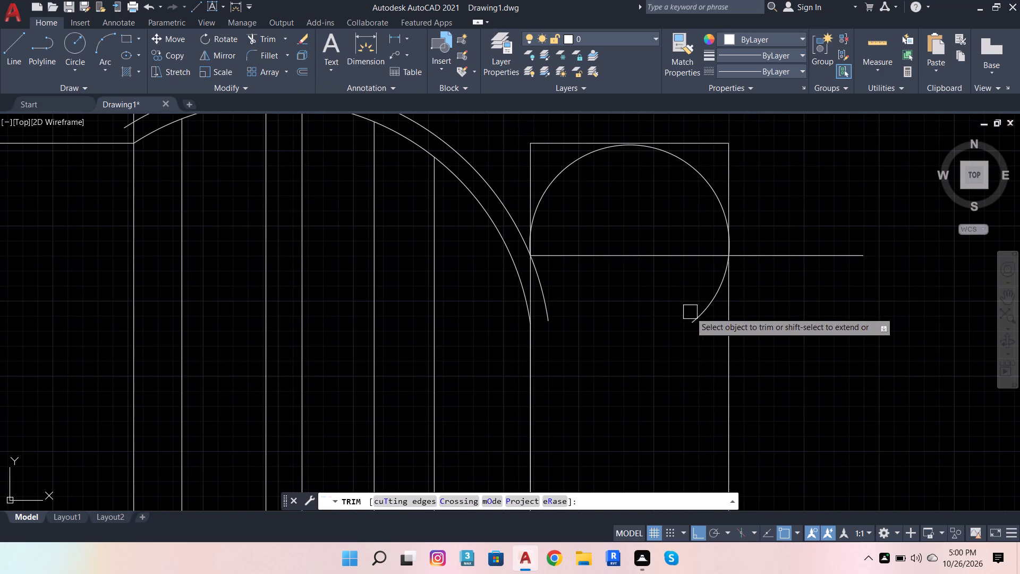
click(712, 310)
click(749, 256)
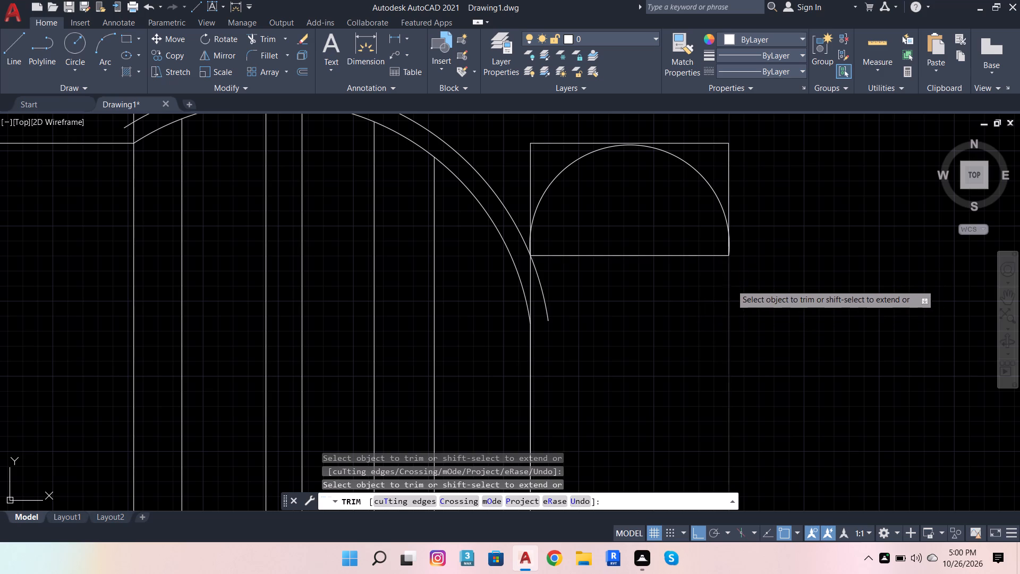
click(731, 284)
click(649, 258)
click(543, 297)
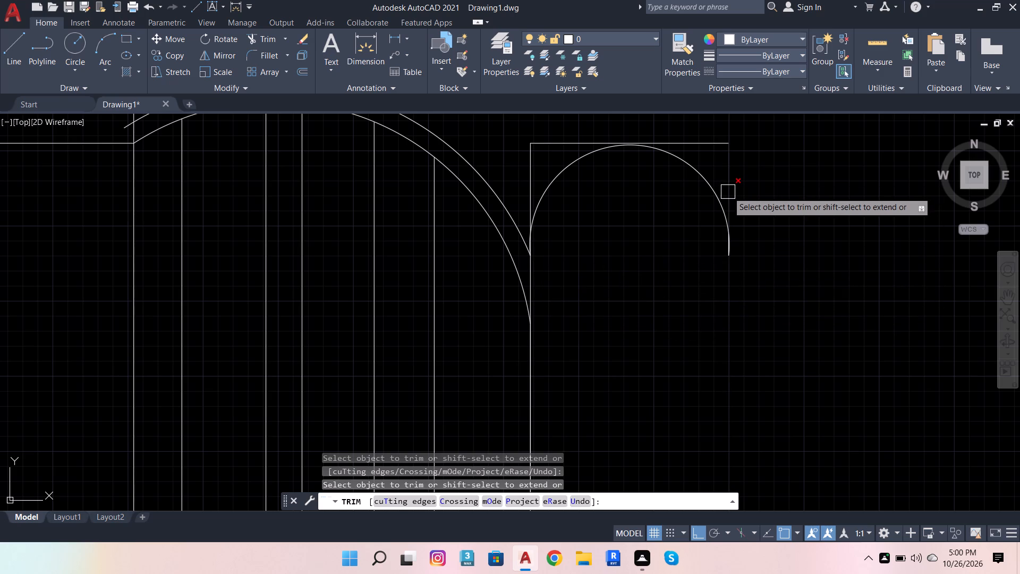
Trim the slivers of the small arc that bulge past the 2'-9" bay's two vertical sides.
shift+scroll(728, 192, down, 2)
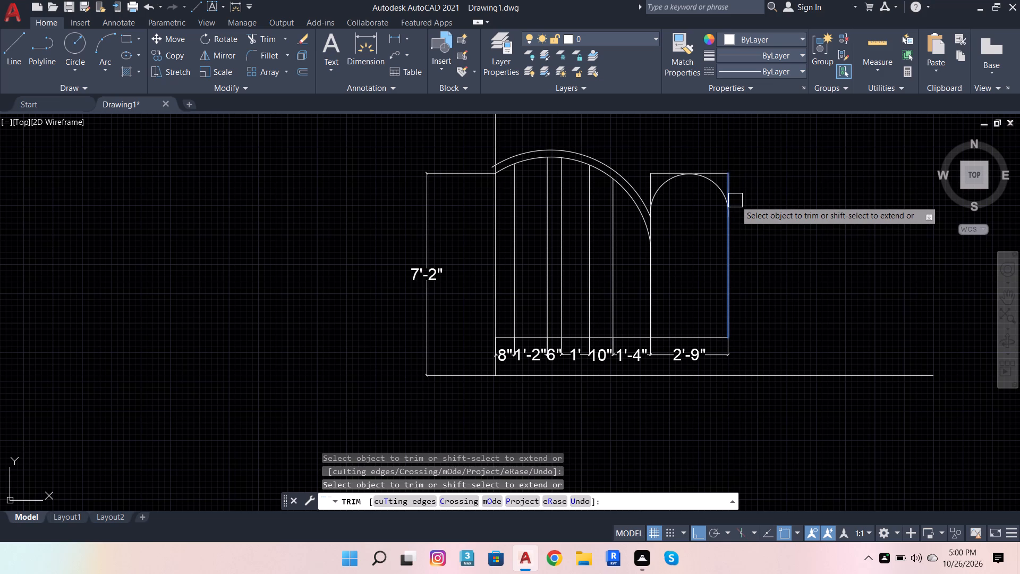
shift+click(735, 200)
scroll(730, 214, up, 3)
scroll(713, 165, up, 2)
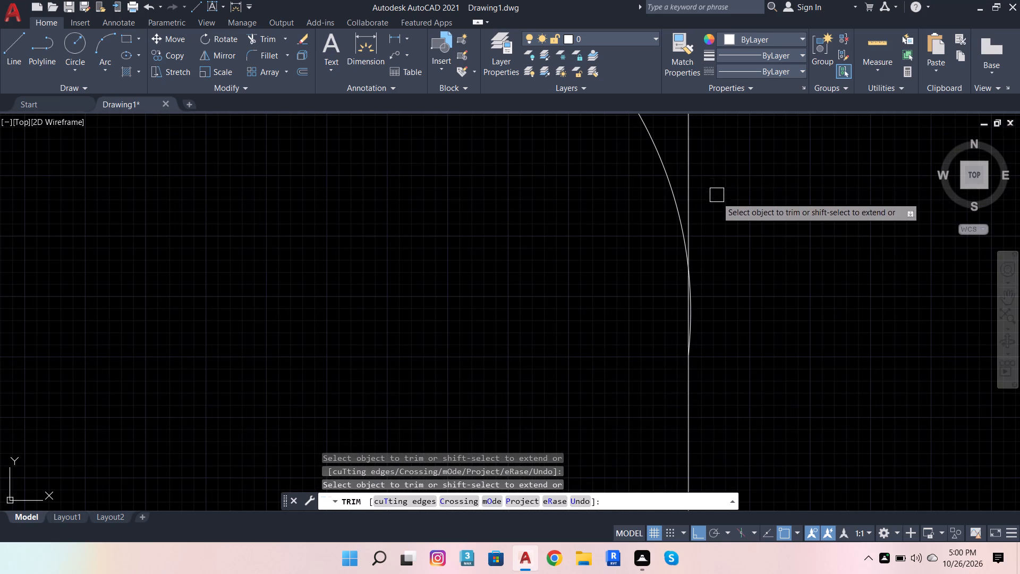
click(696, 299)
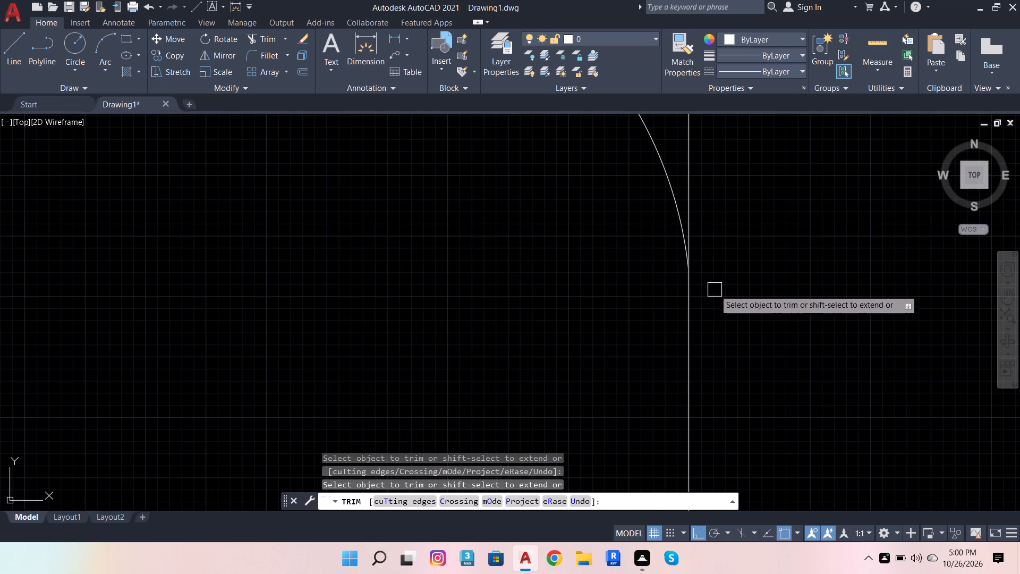
scroll(721, 296, down, 3)
scroll(528, 319, up, 3)
scroll(488, 249, up, 1)
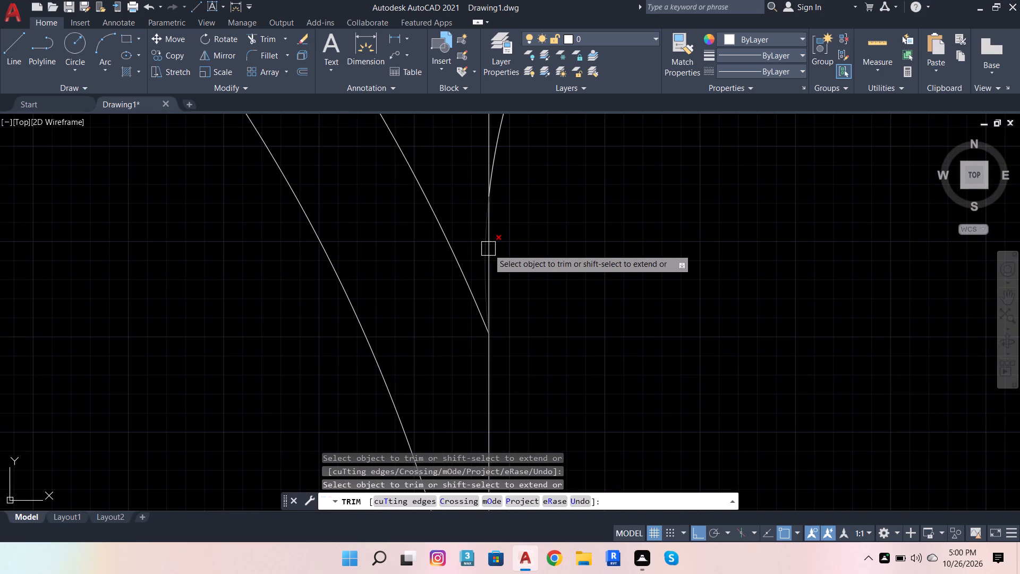
click(480, 247)
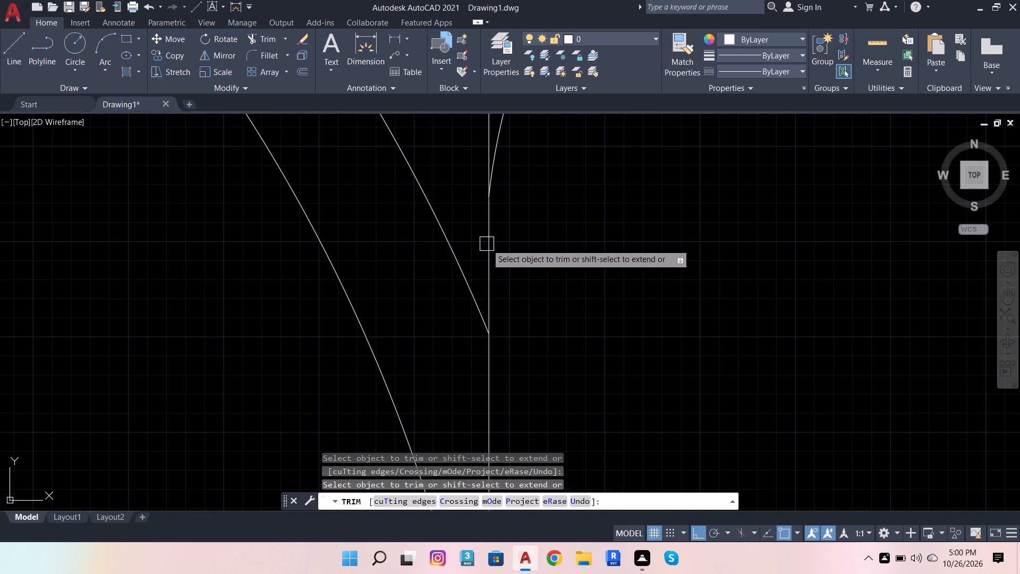
scroll(697, 267, down, 3)
key(space)
Offset the small arc inward by 2".
click(679, 178)
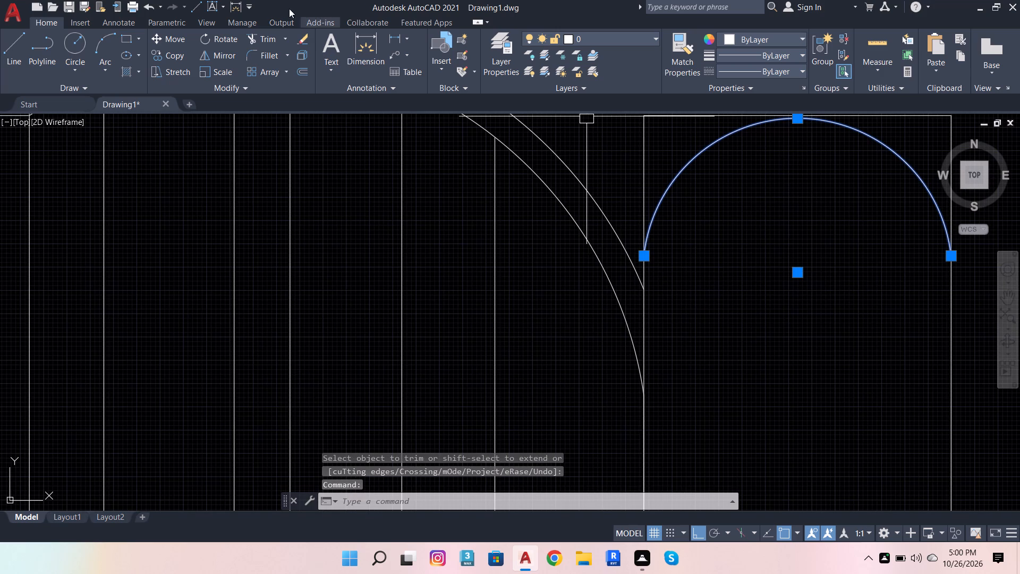
click(297, 74)
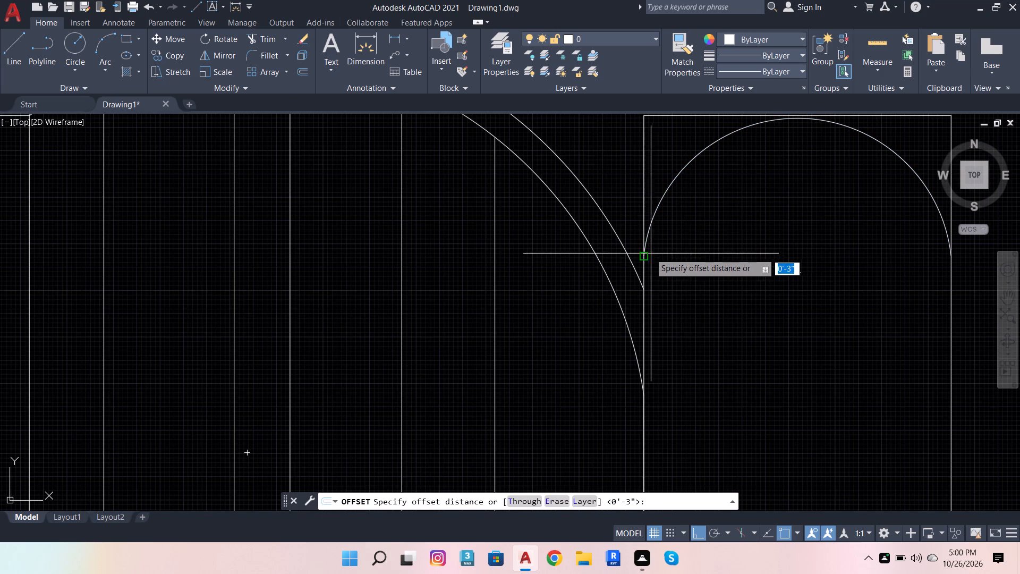
click(643, 253)
key(2)
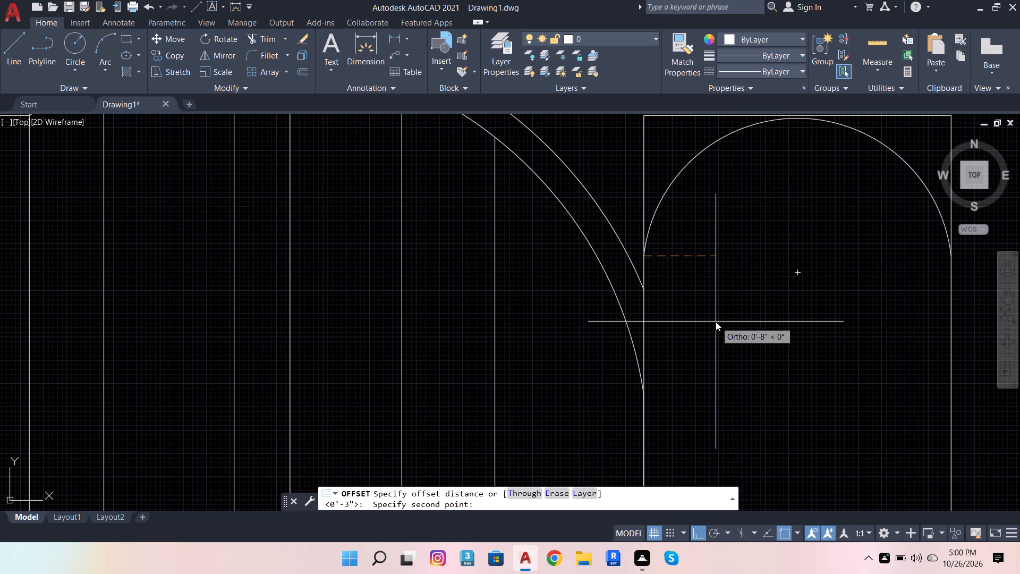
key(Return)
click(716, 322)
Draw vertical lines from both ends of the inner small arc down past the base line.
scroll(493, 286, down, 1)
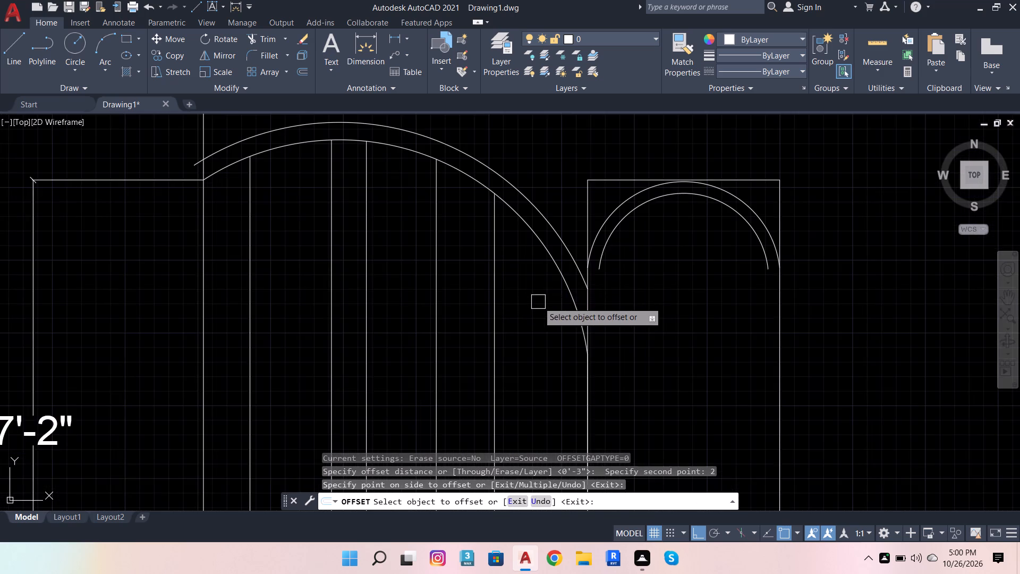
scroll(552, 302, down, 3)
scroll(583, 322, up, 1)
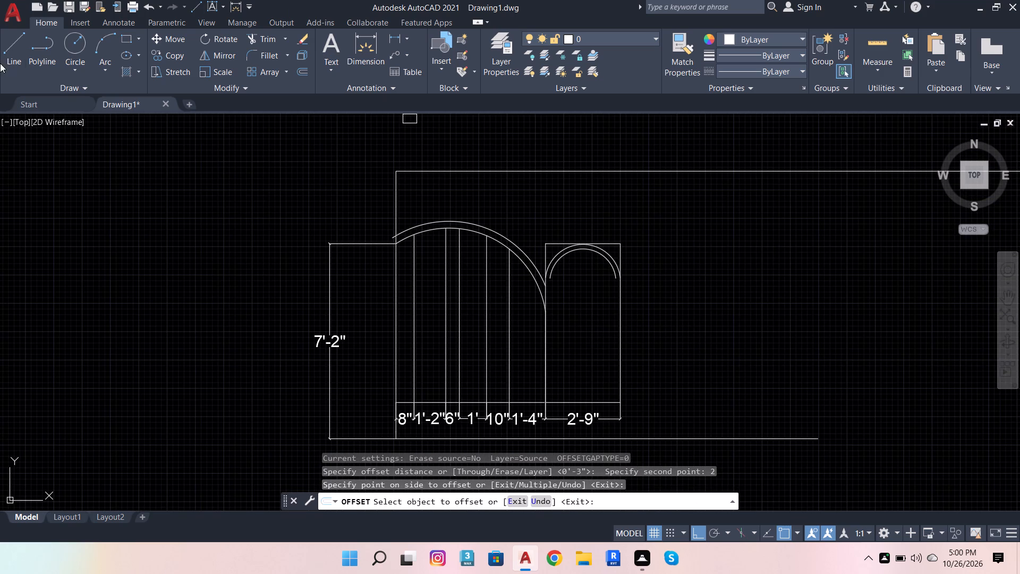
click(11, 56)
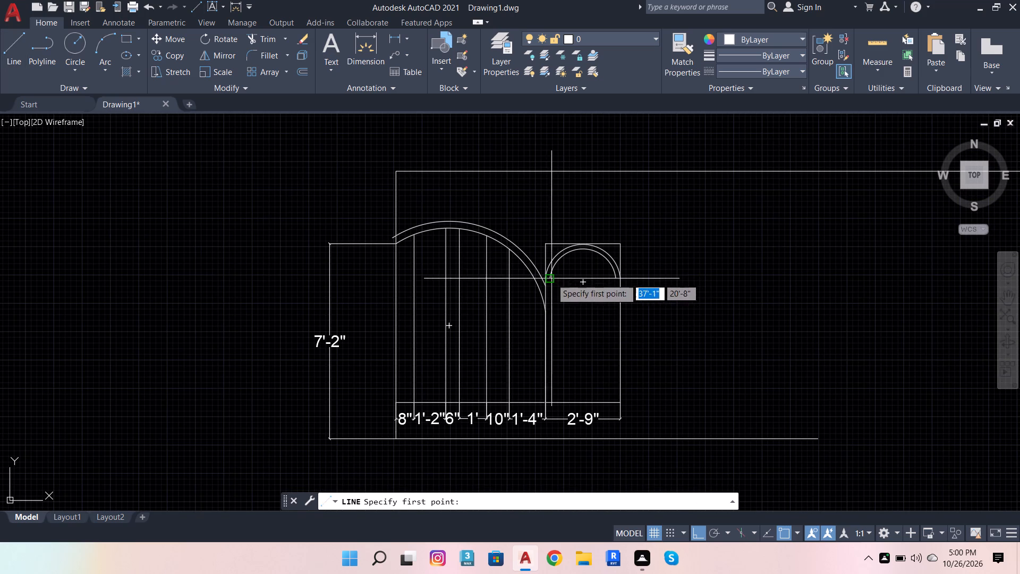
click(549, 277)
scroll(564, 419, up, 3)
click(547, 387)
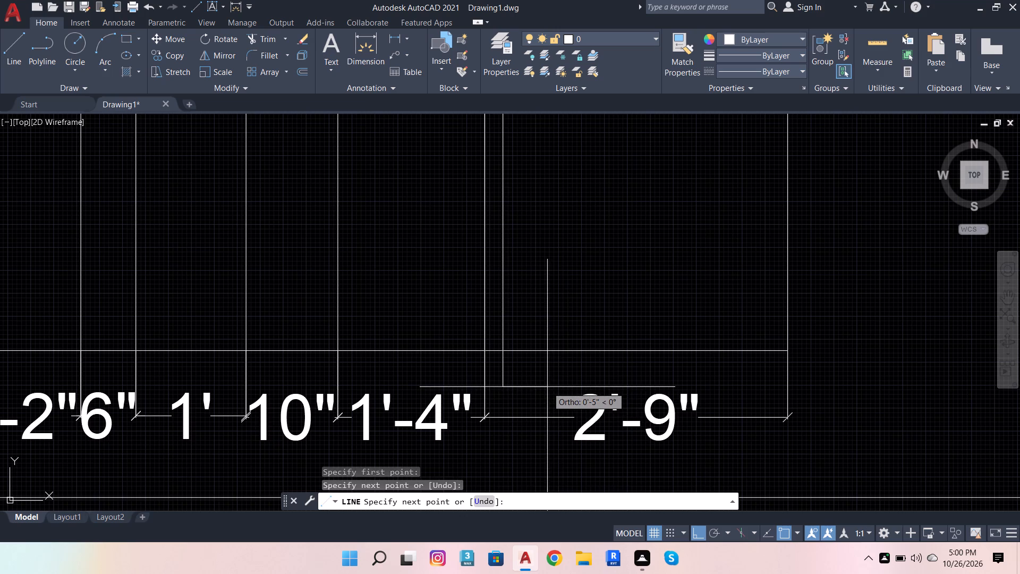
scroll(545, 390, down, 2)
key(space)
key(space)
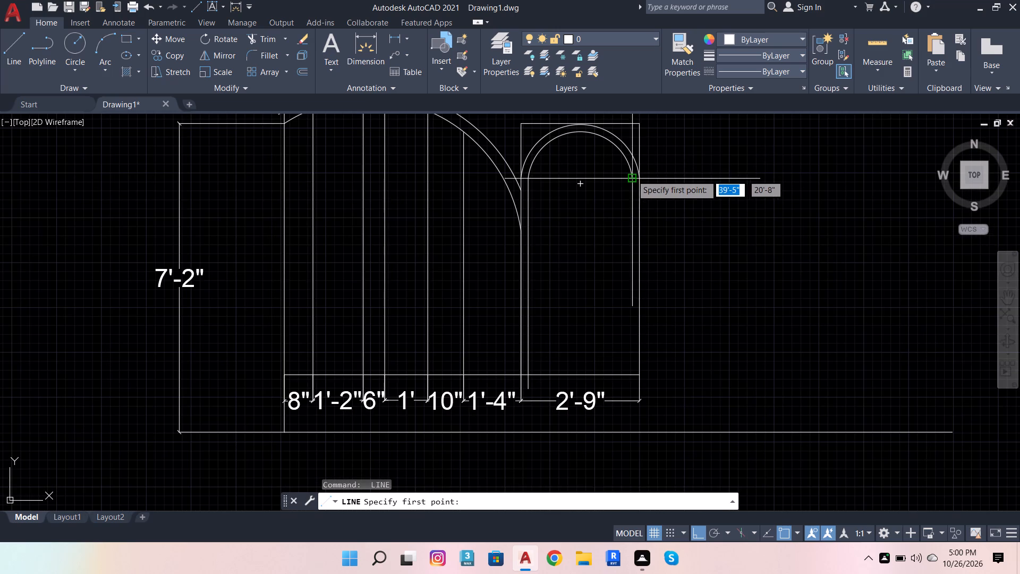
click(632, 175)
scroll(603, 402, up, 2)
click(654, 378)
key(space)
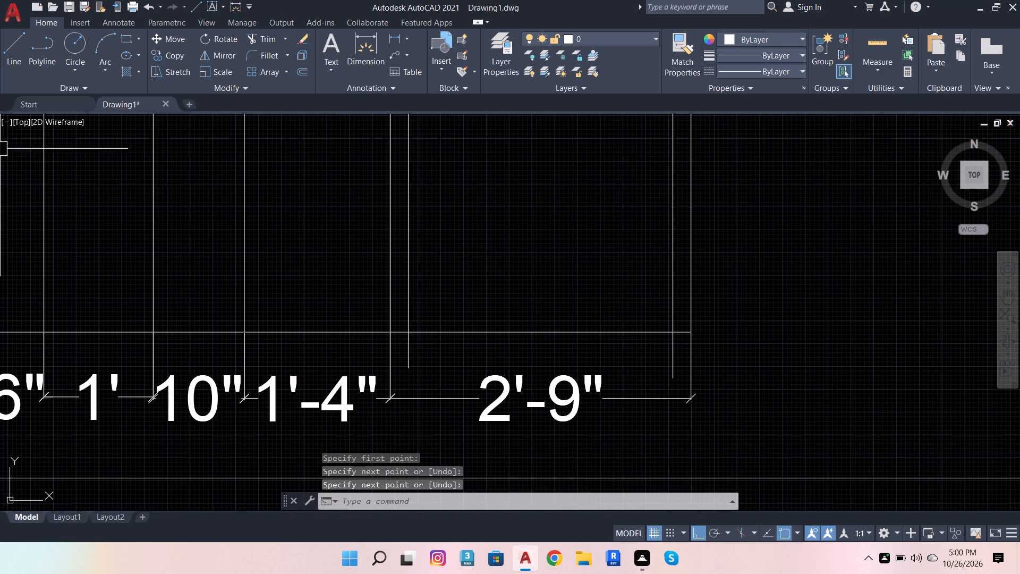
Trim the ends of the two inner vertical lines that extend below the base line.
click(262, 44)
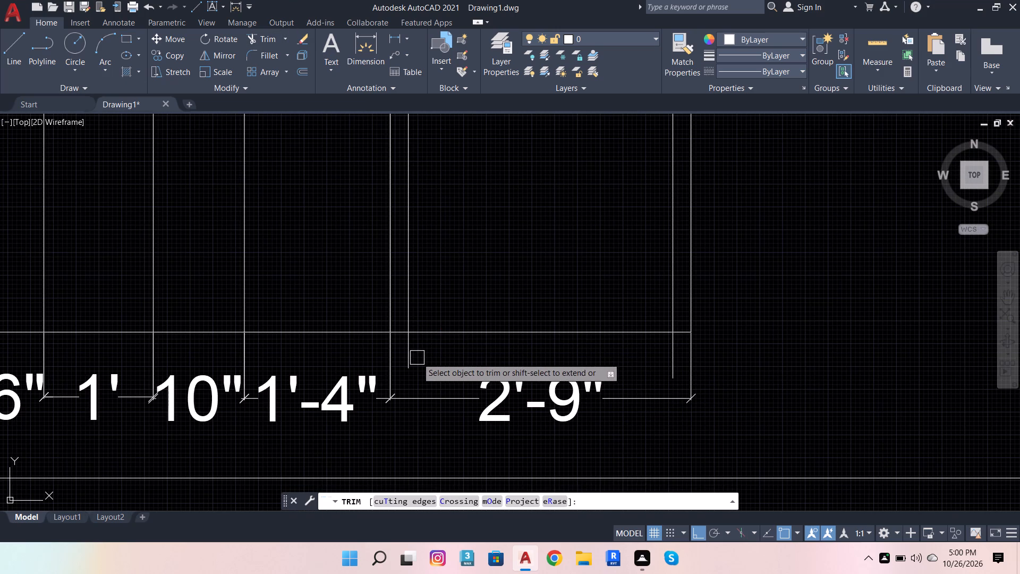
click(413, 356)
click(667, 360)
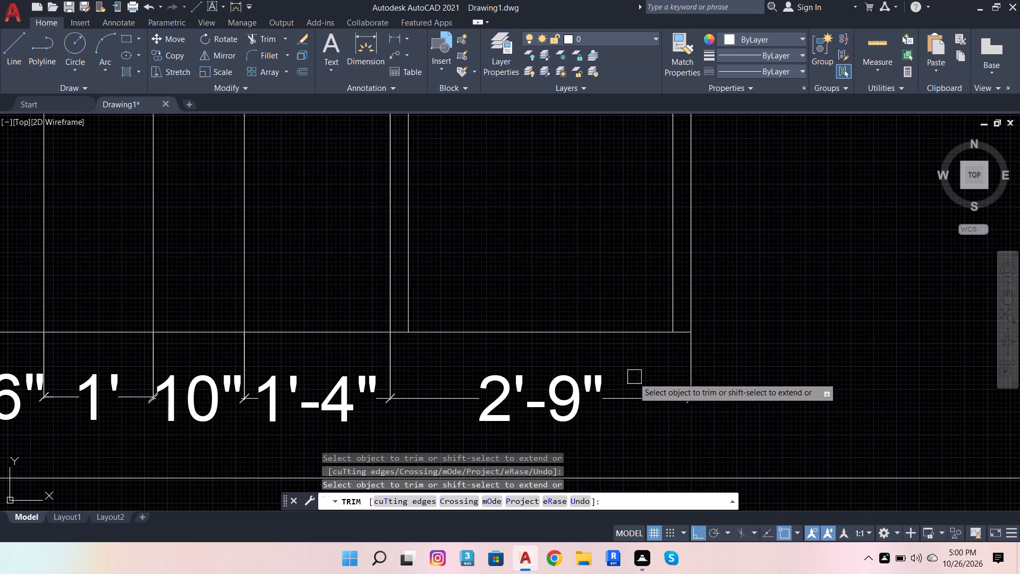
Trim away the 2'-9" bay's top edge and the upper parts of its two sides above the small arch's ends.
scroll(607, 411, down, 4)
scroll(608, 304, up, 4)
click(616, 282)
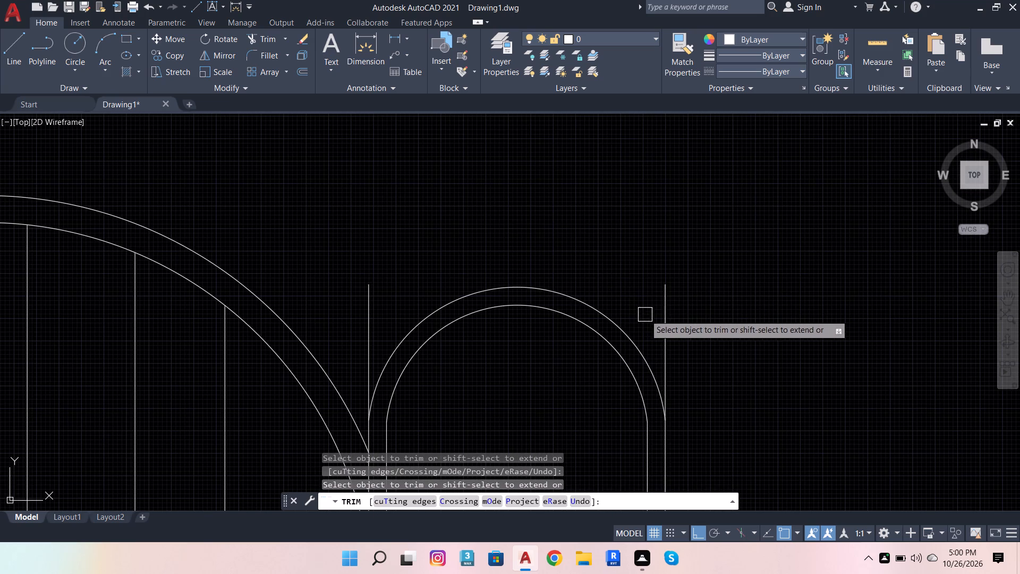
click(661, 329)
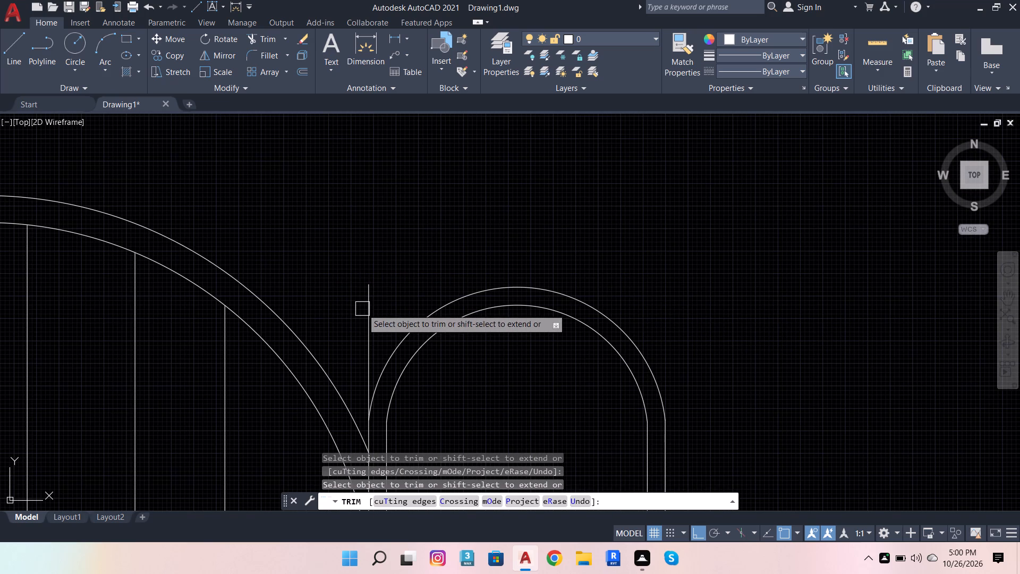
click(362, 309)
Trim the 2'-9" bay's outer left side between the small arch's end and the large inner arc's end.
scroll(726, 182, down, 3)
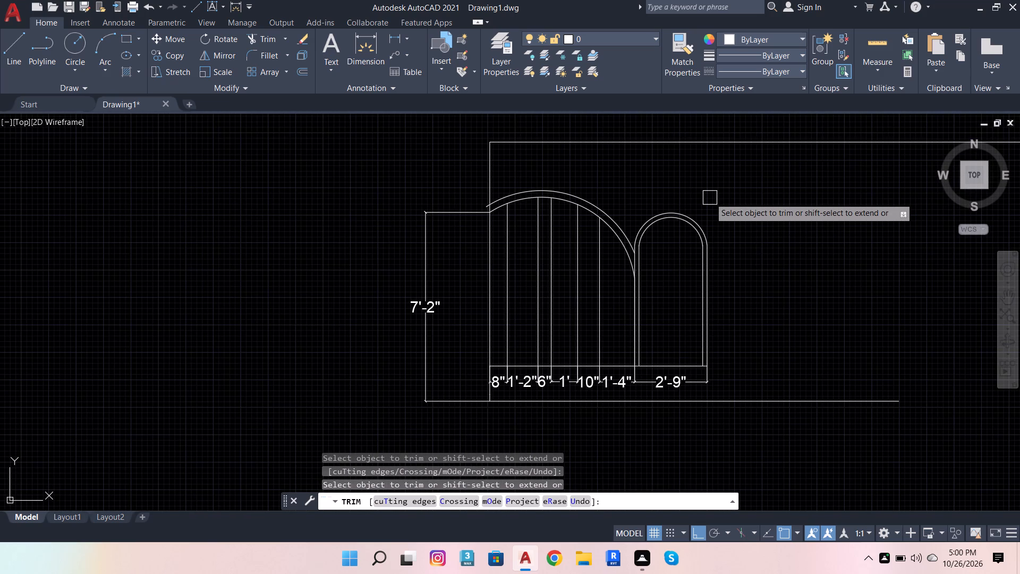
scroll(688, 294, up, 2)
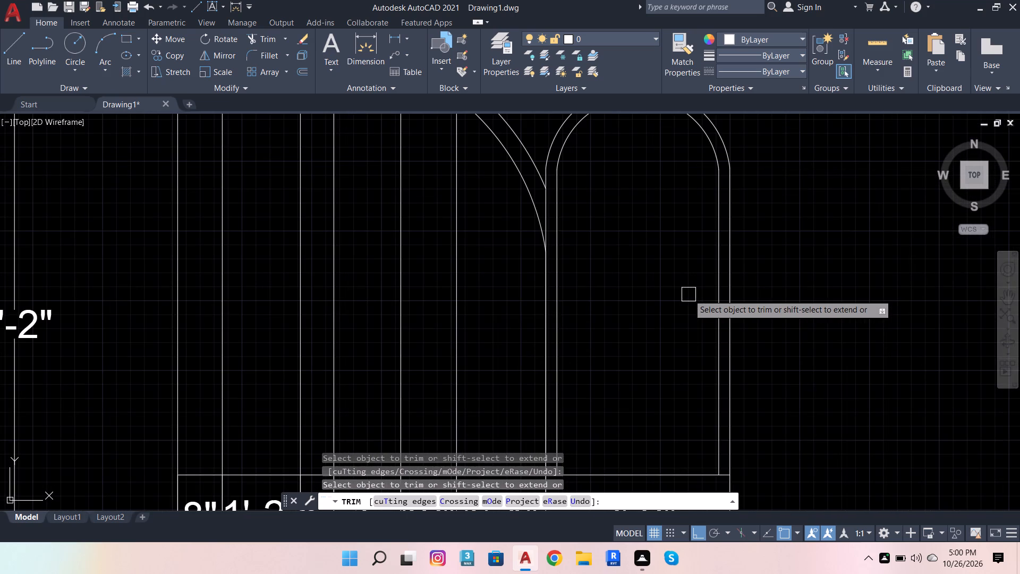
scroll(514, 261, up, 2)
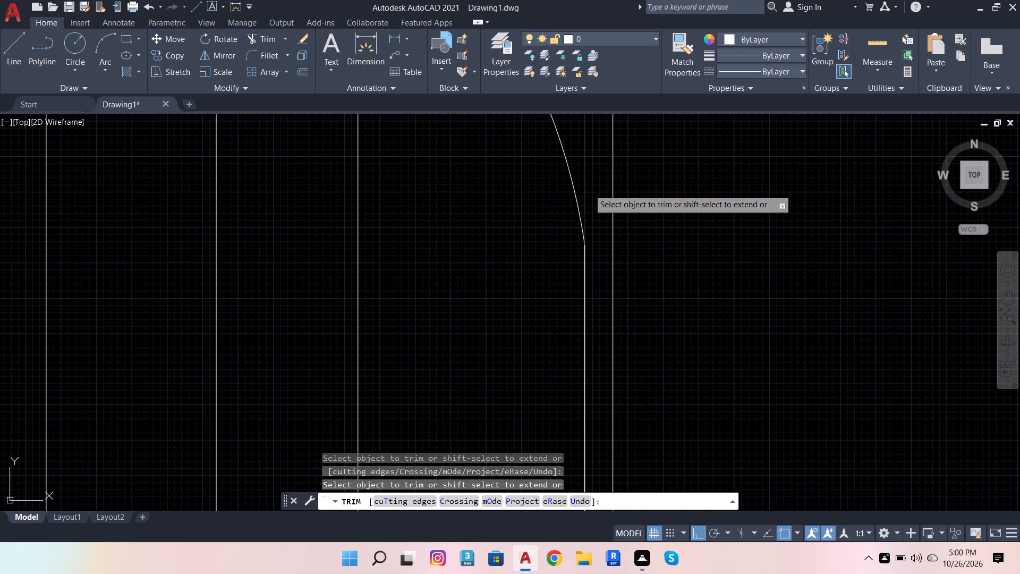
click(589, 189)
Extend the large outer arc and the small arch's outer arc to the inner vertical line on the small bay's left.
scroll(679, 348, down, 2)
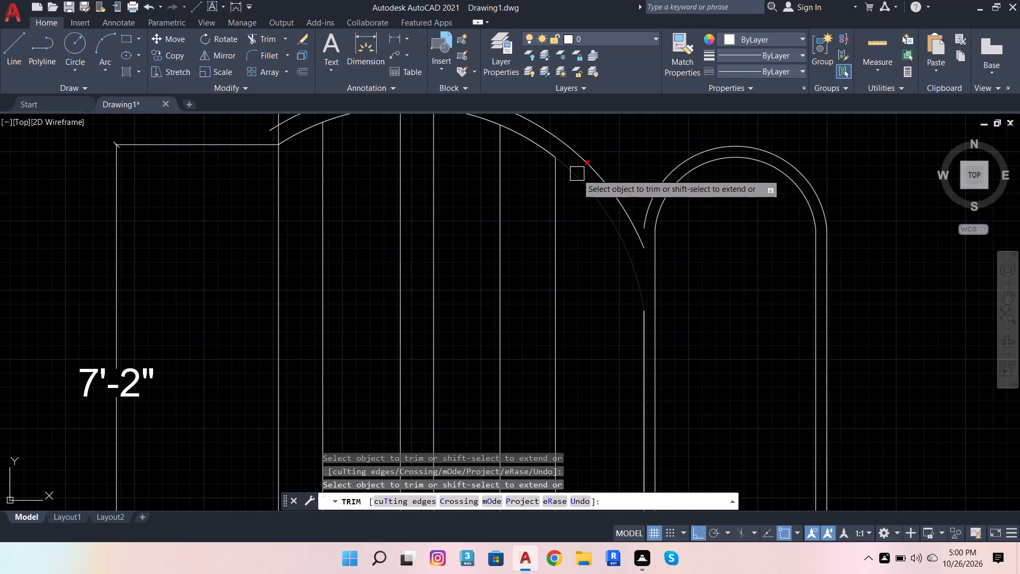
shift+click(617, 201)
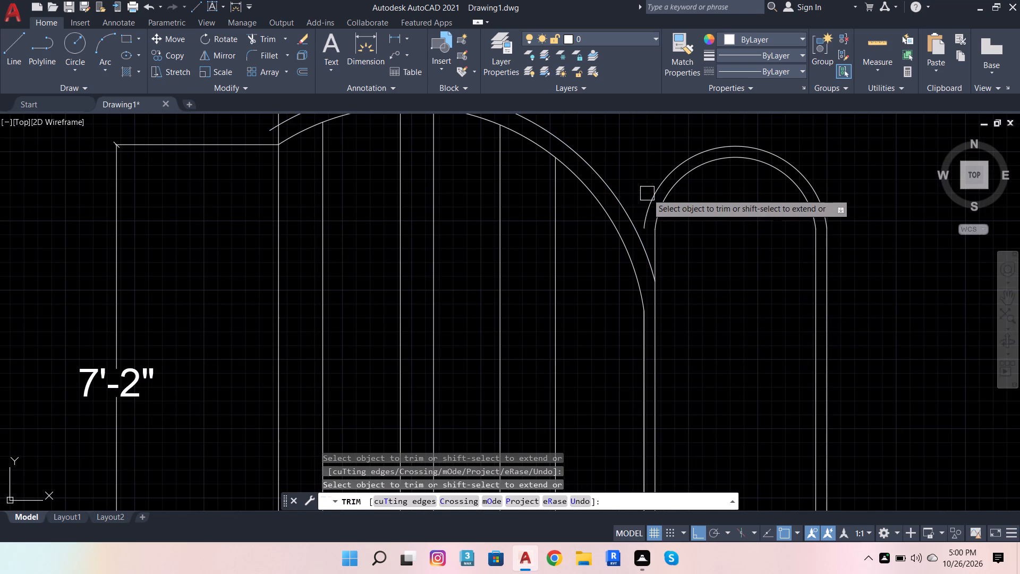
shift+click(650, 199)
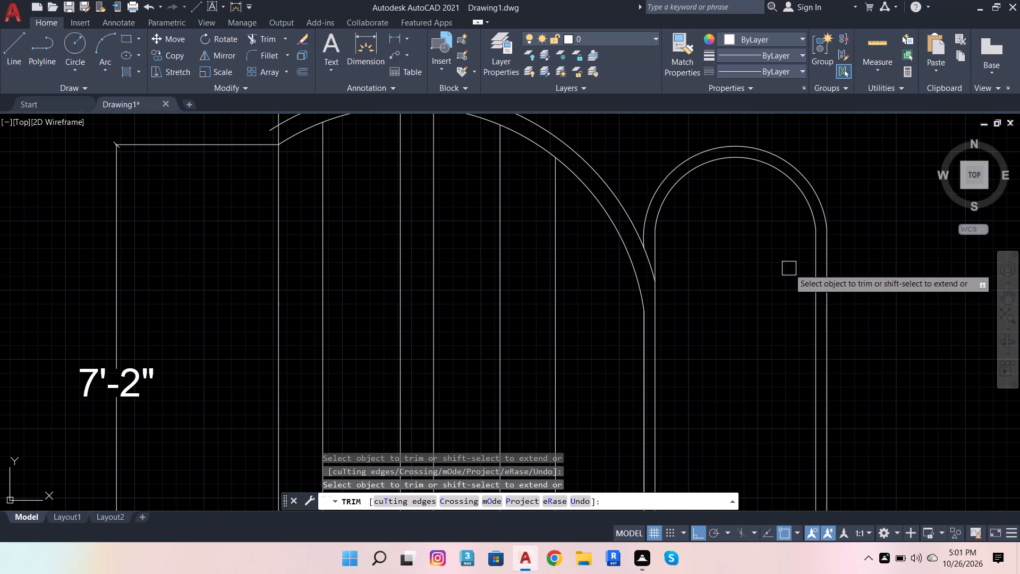
scroll(707, 307, down, 2)
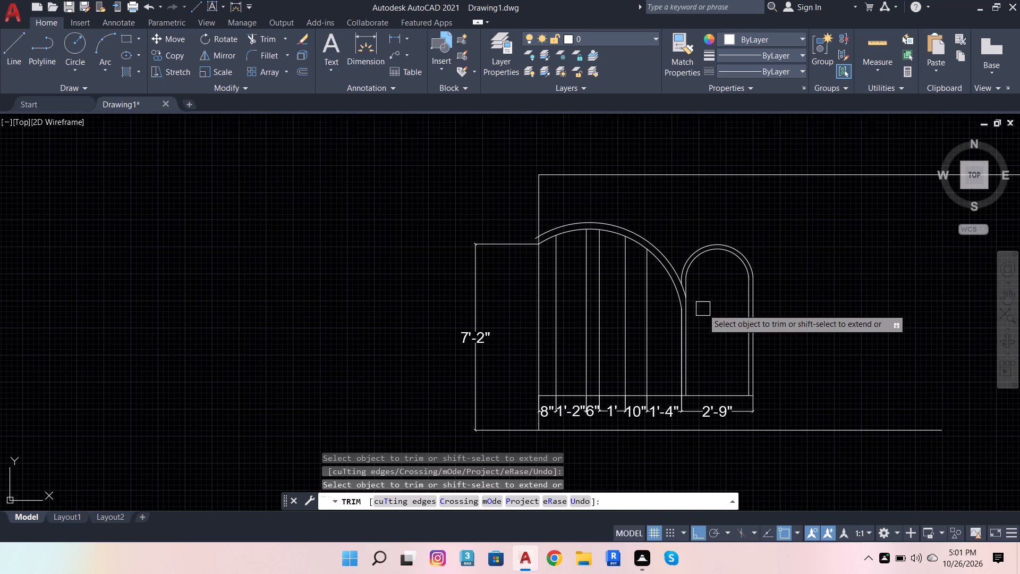
scroll(703, 306, up, 1)
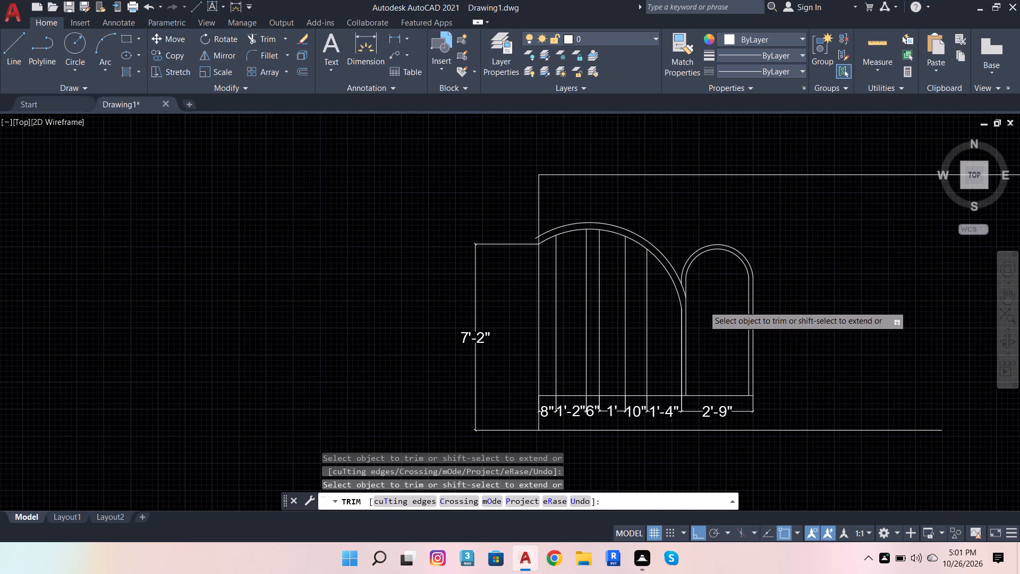
scroll(690, 277, up, 3)
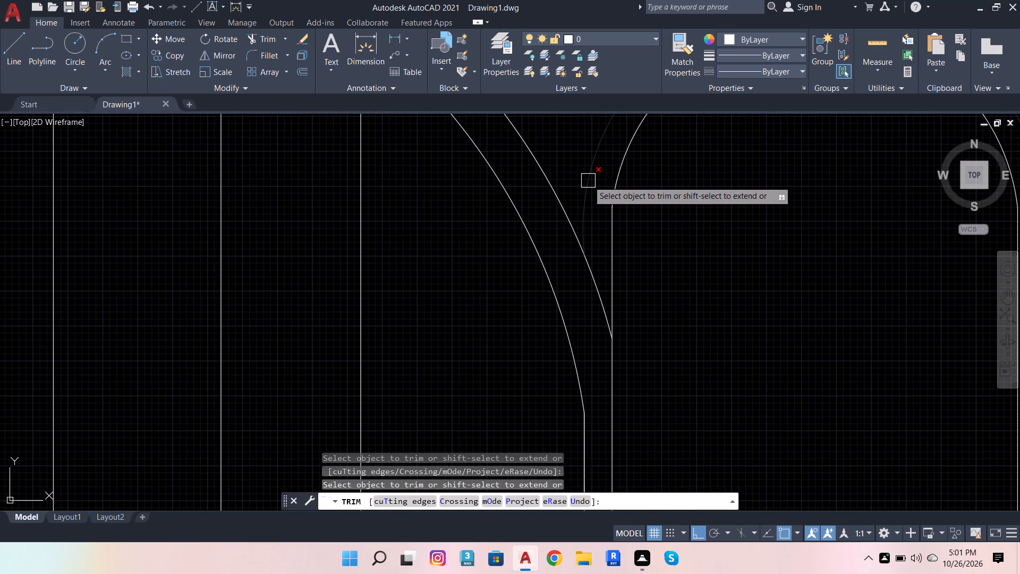
shift+click(588, 181)
Trim the large outer arc and the small outer arc back to the point where they cross.
shift+scroll(603, 299, up, 2)
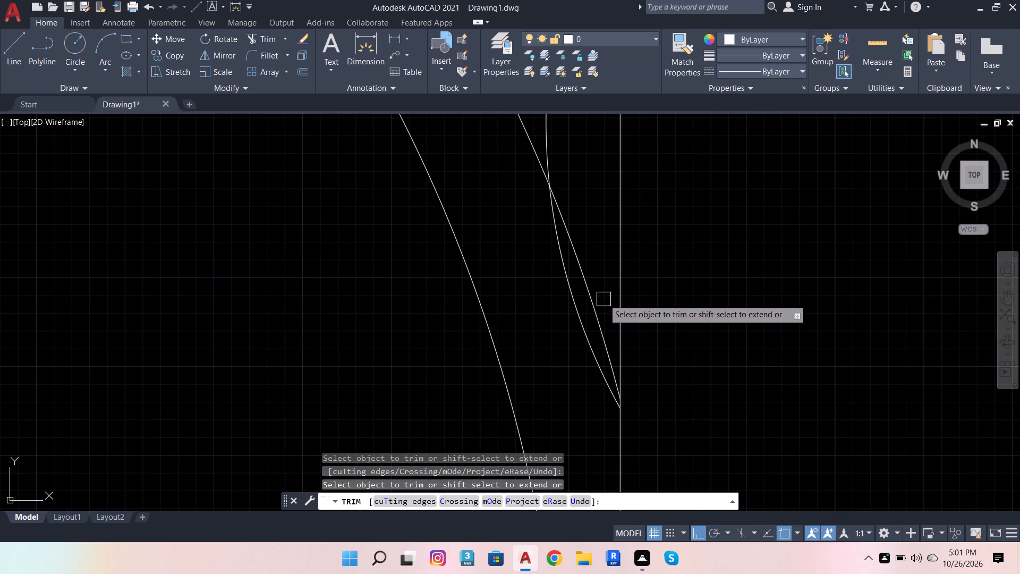
click(597, 308)
scroll(598, 344, down, 2)
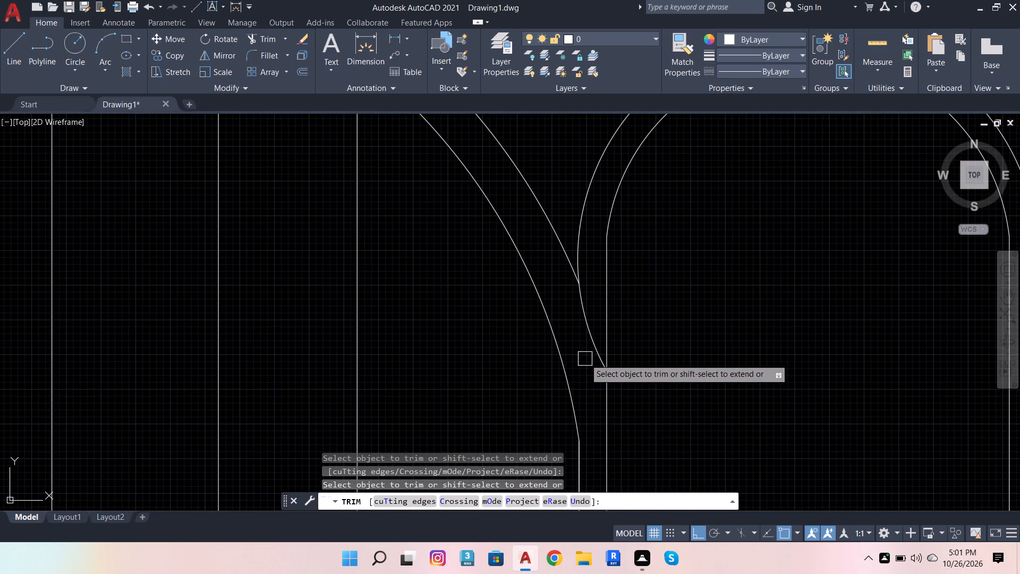
click(595, 336)
scroll(558, 401, down, 2)
scroll(570, 378, up, 2)
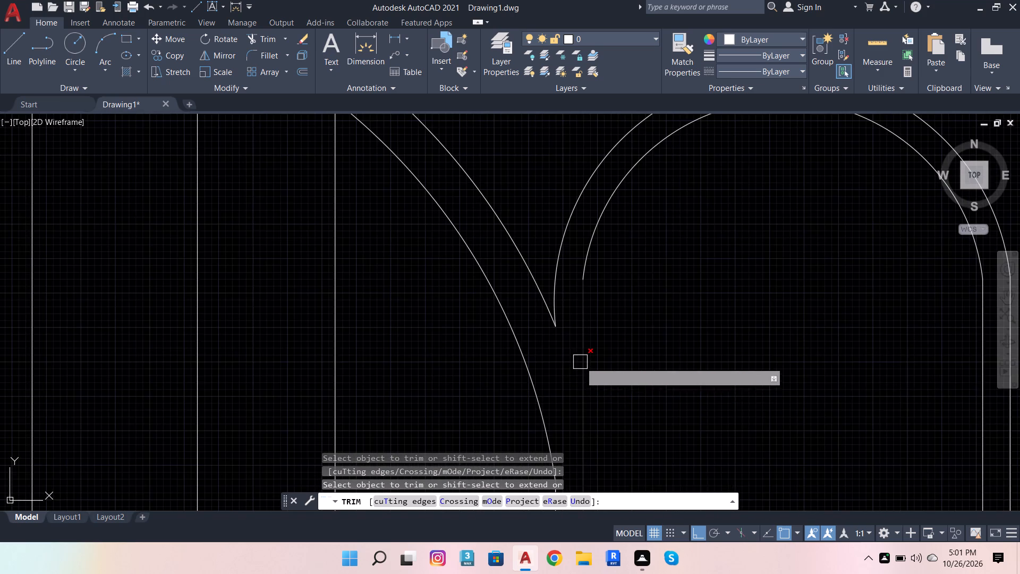
scroll(585, 339, down, 2)
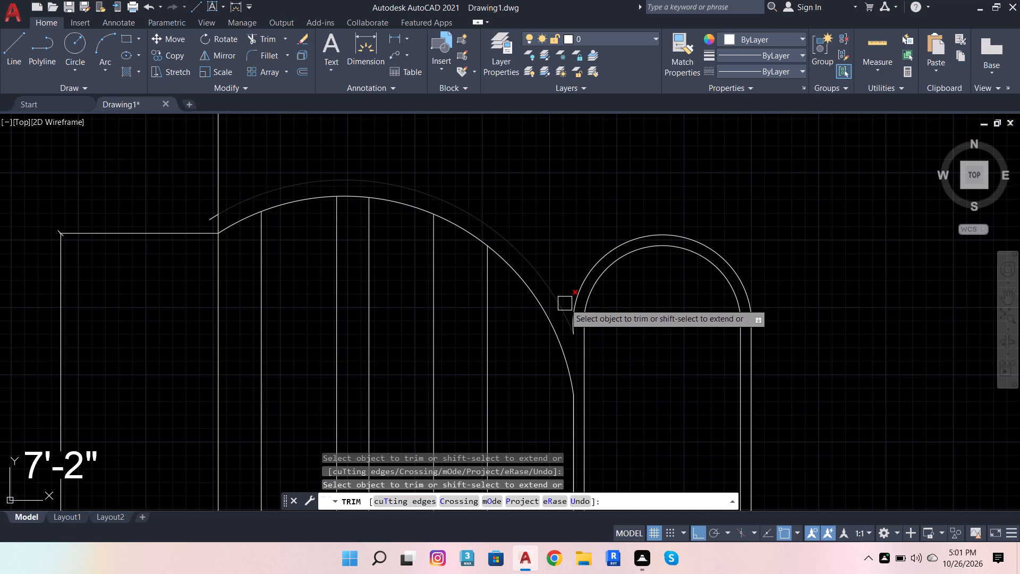
Draw a vertical line from the large outer arc's lower end down to the large inner arc's end beside the small bay.
click(24, 35)
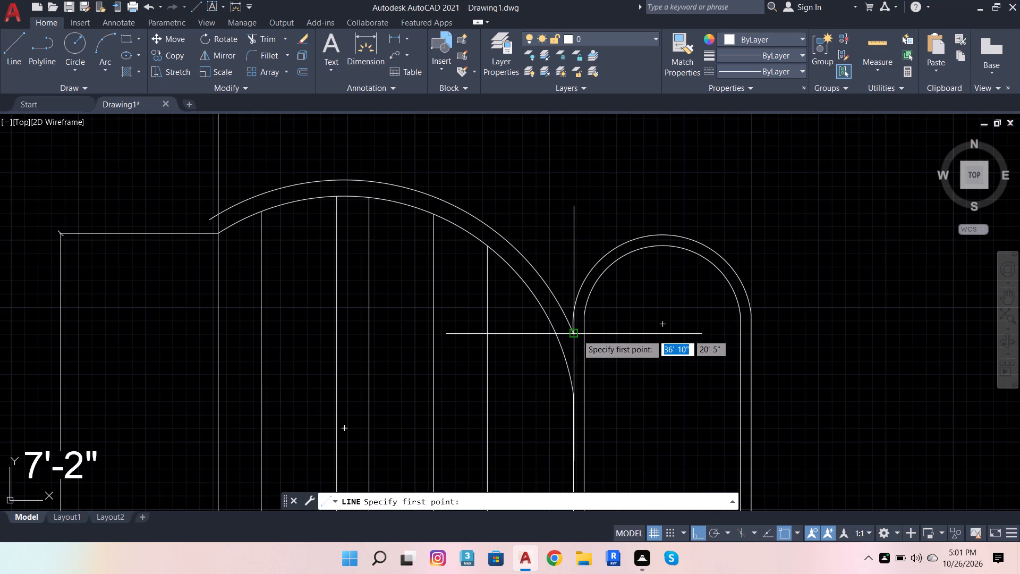
click(577, 334)
click(577, 403)
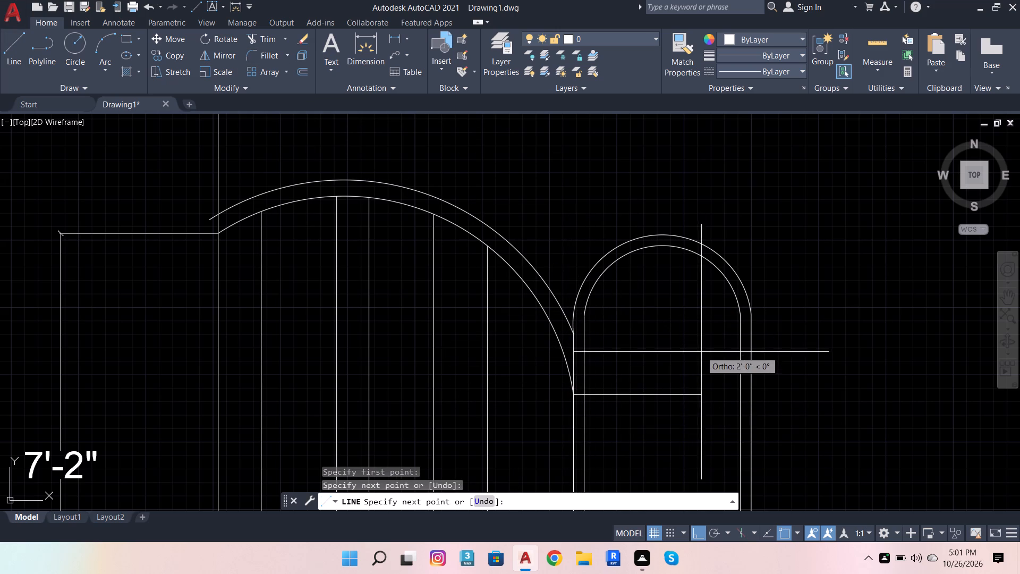
key(space)
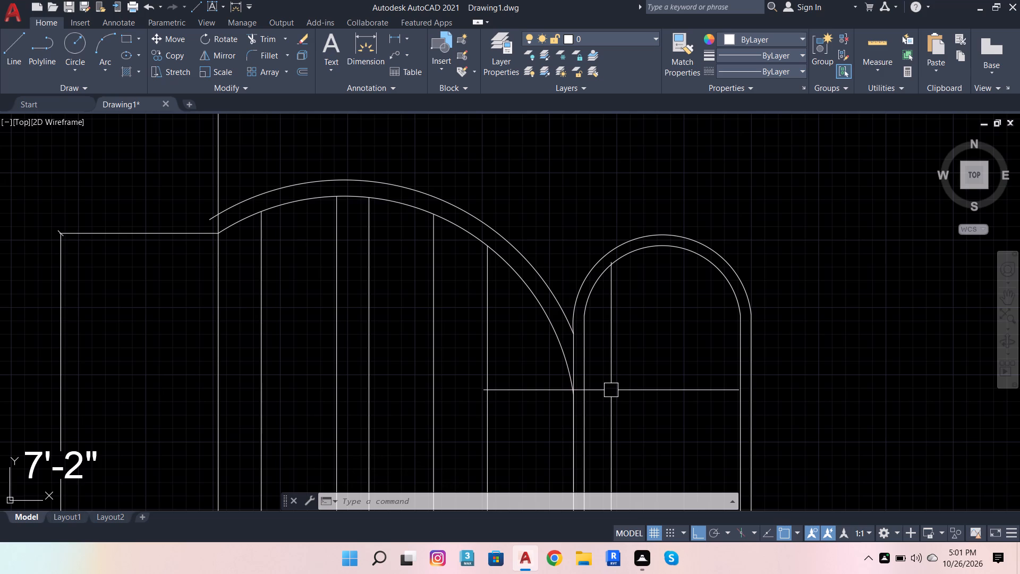
Delete the whole row of width dimensions below the base line, including the 2'-9" bay's.
scroll(607, 393, down, 3)
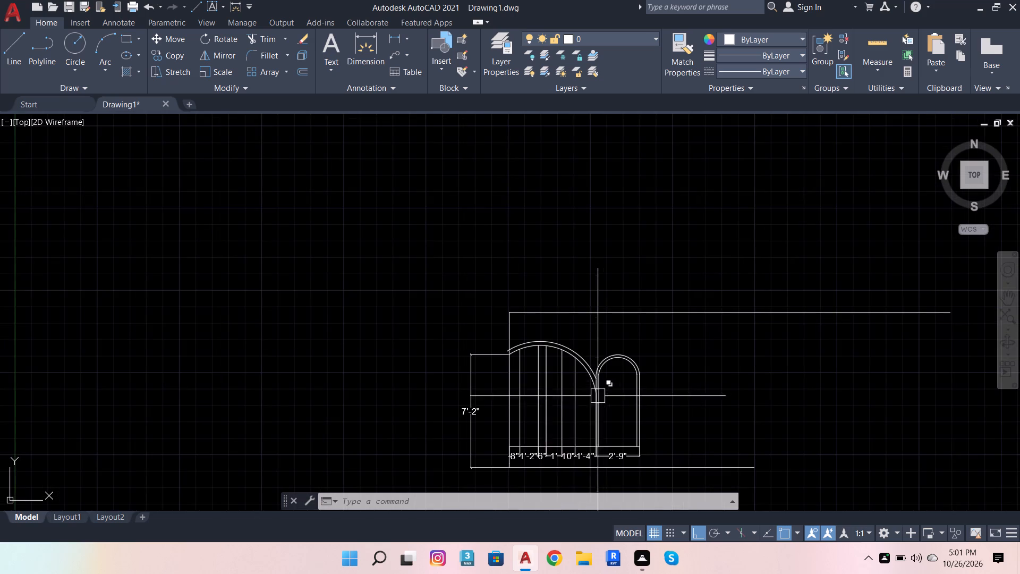
scroll(557, 463, up, 3)
click(950, 424)
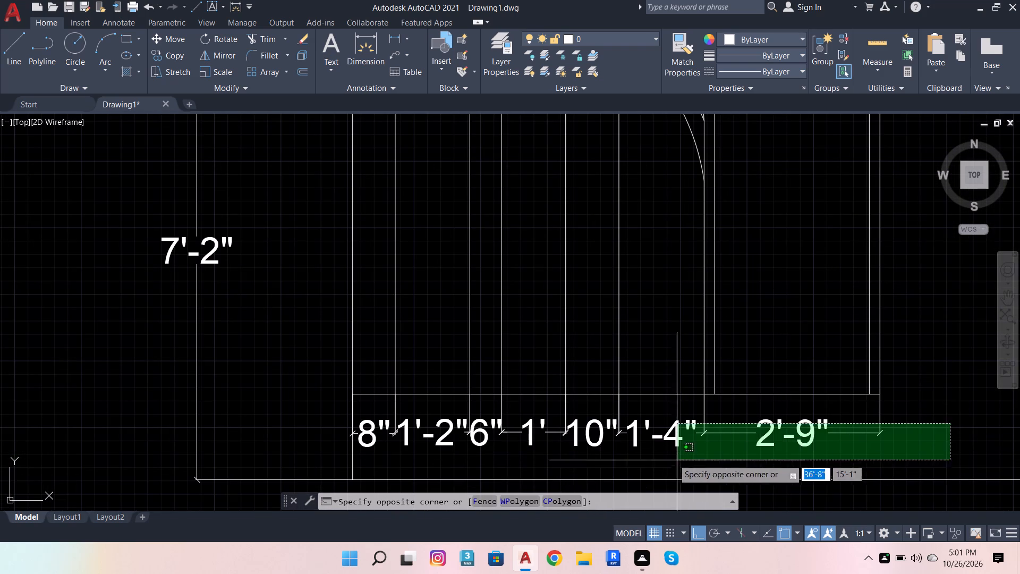
click(373, 439)
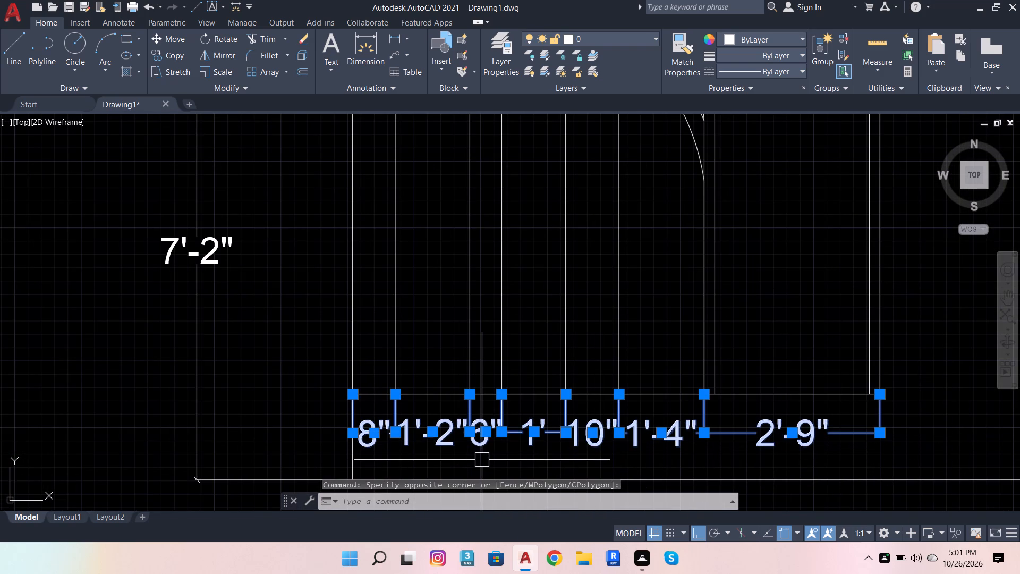
key(shift+Delete)
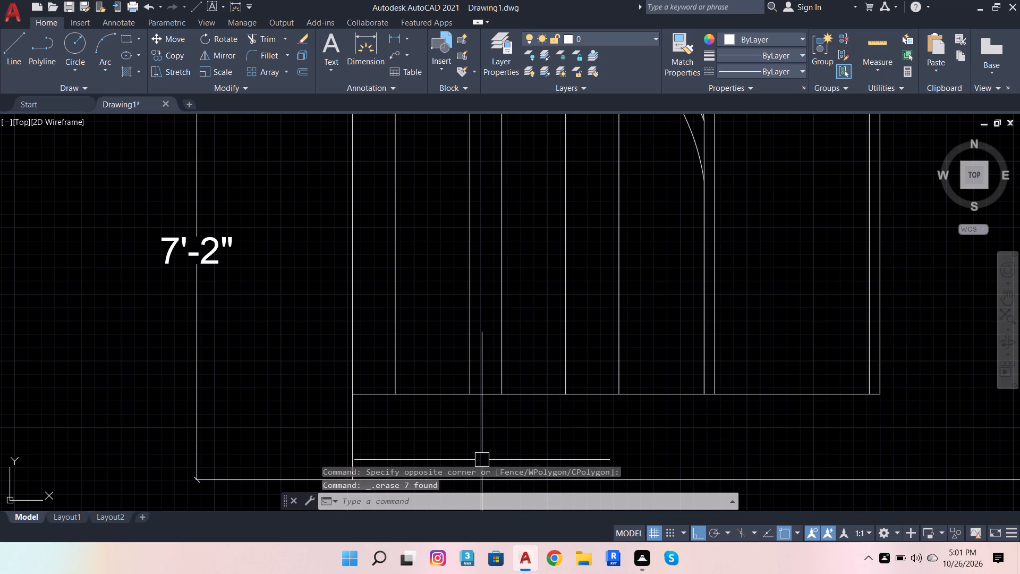
Dimension the widths of the six panels under the large arch, aligning the dimensions in a row just above the base line.
click(378, 40)
click(382, 396)
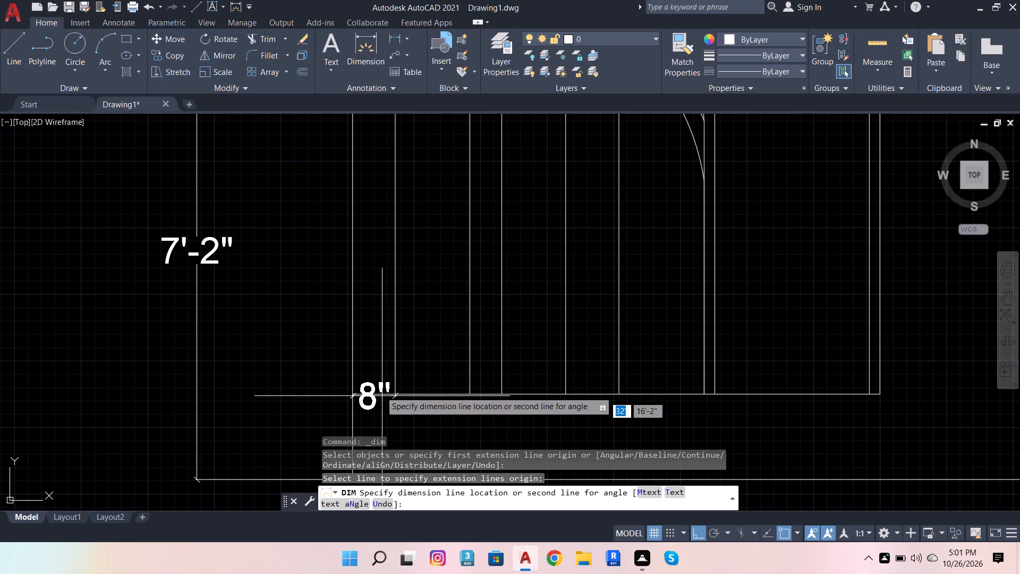
click(379, 373)
click(417, 392)
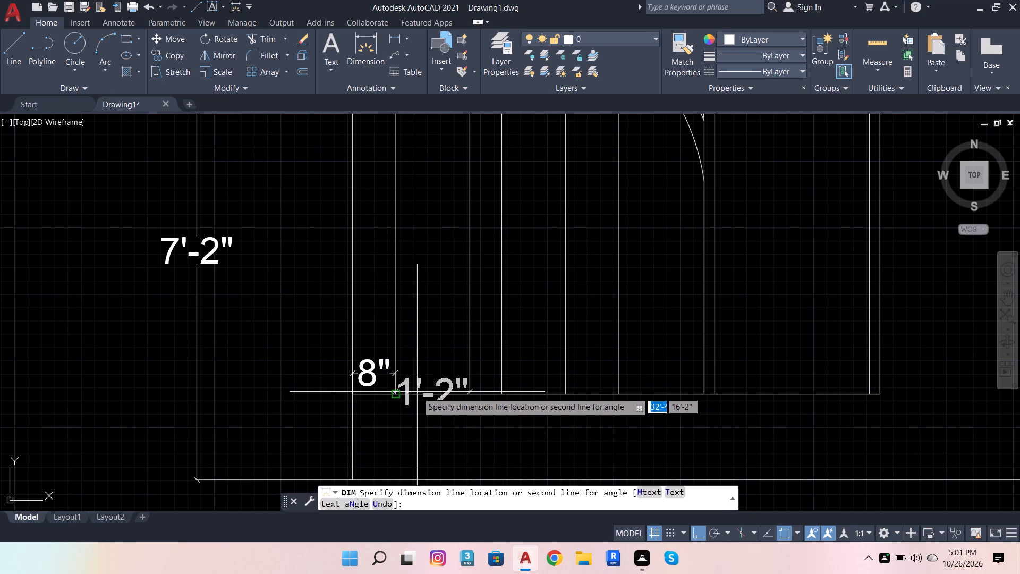
click(394, 372)
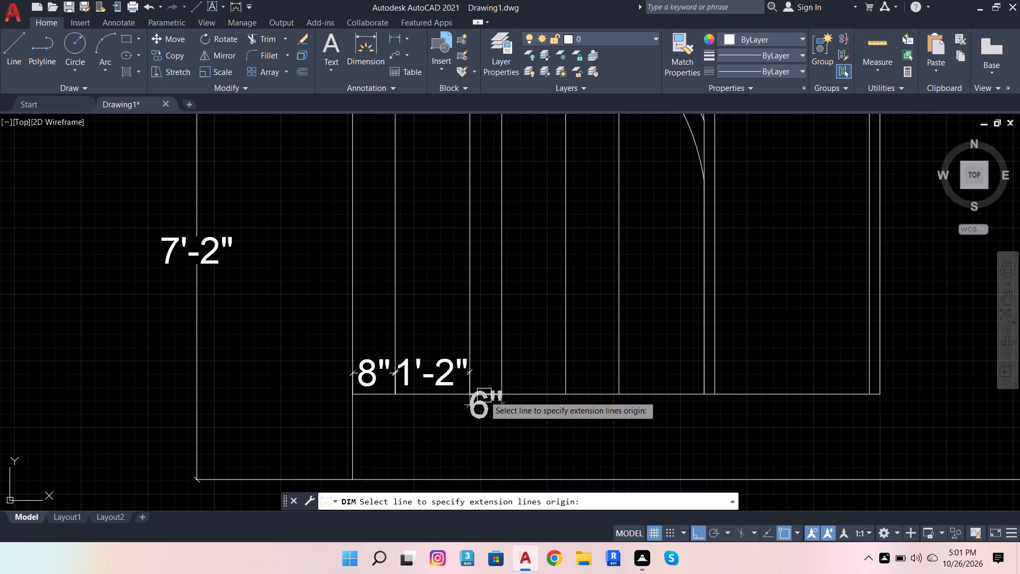
click(484, 395)
click(472, 375)
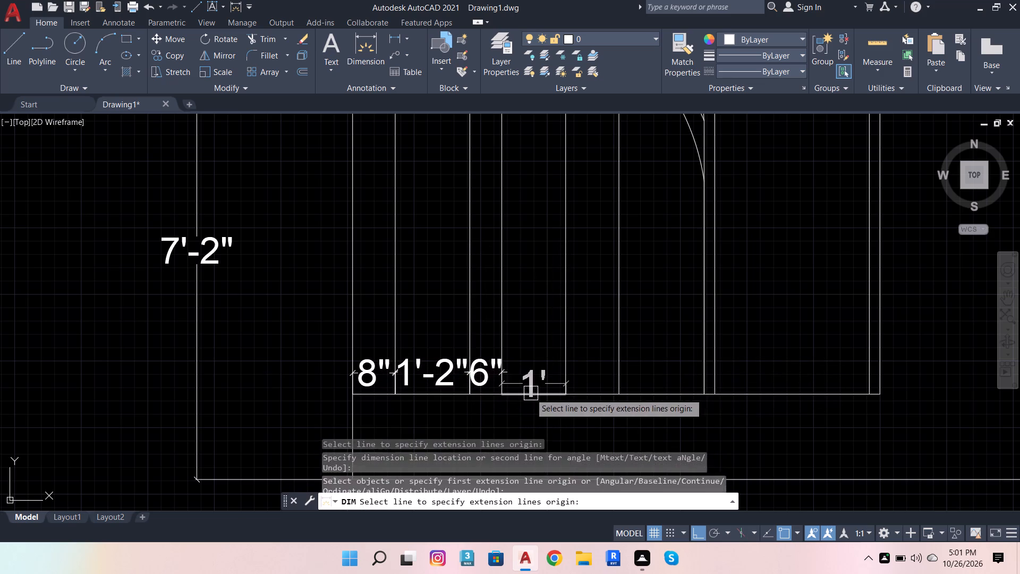
click(529, 393)
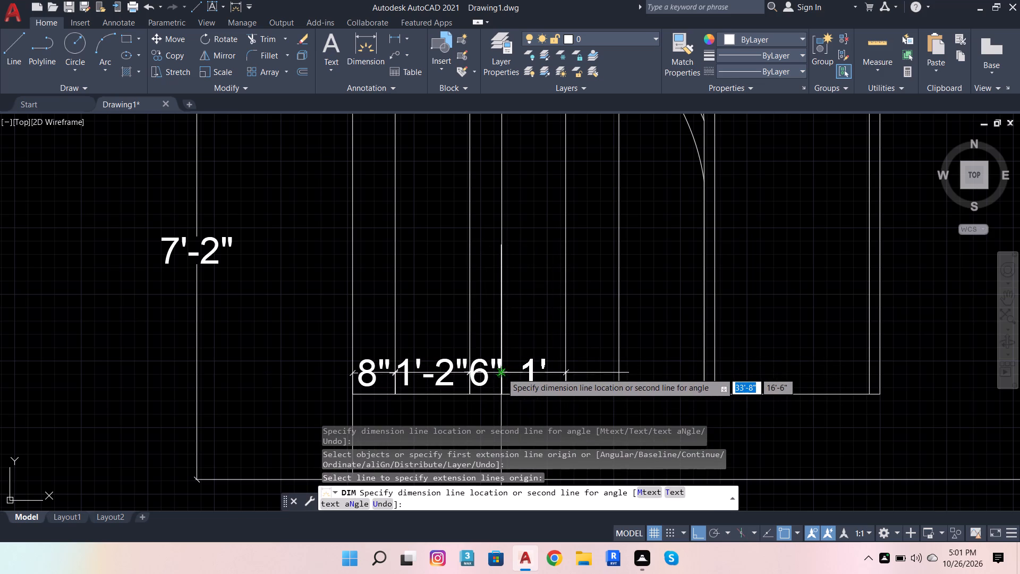
click(502, 372)
click(592, 392)
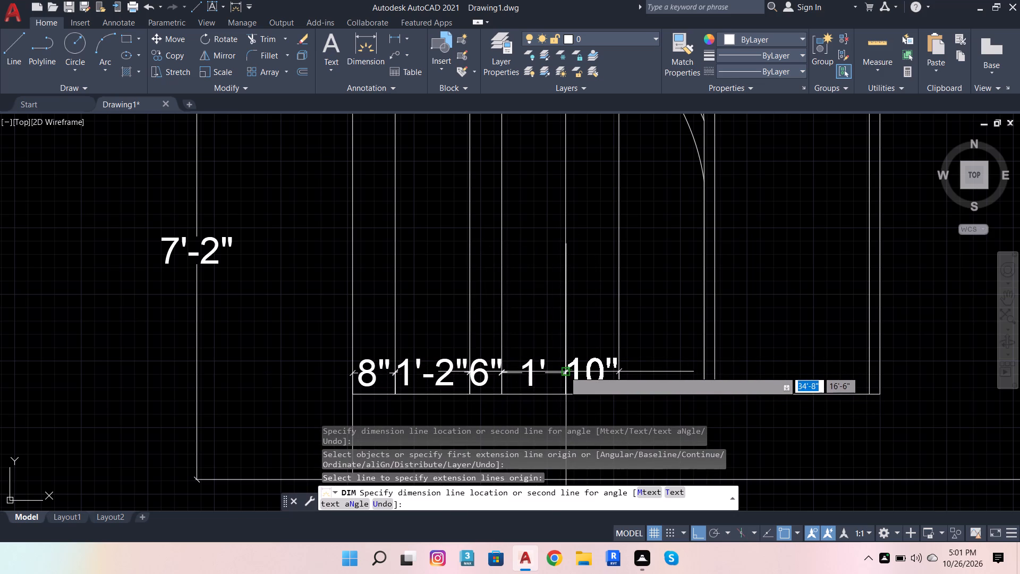
click(564, 373)
click(645, 392)
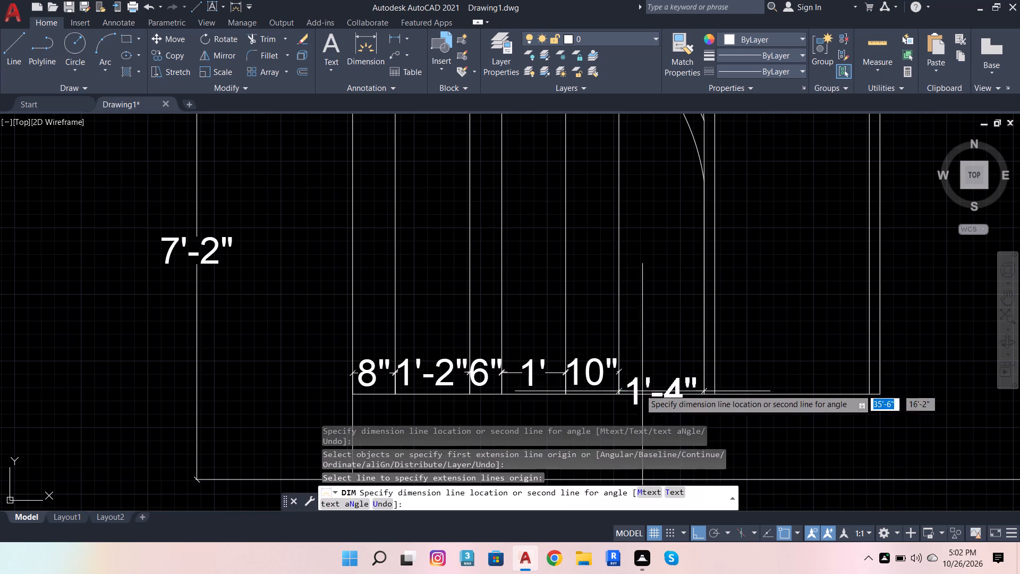
click(616, 376)
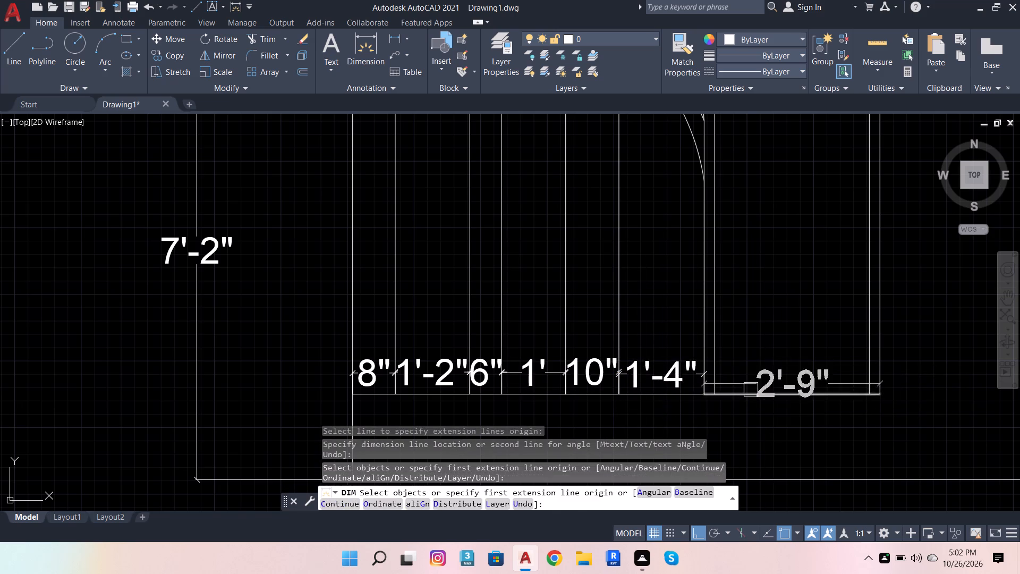
Dimension the small arched bay's overall width, placing the dimension inside the bay just below the arch.
scroll(727, 389, up, 2)
click(725, 398)
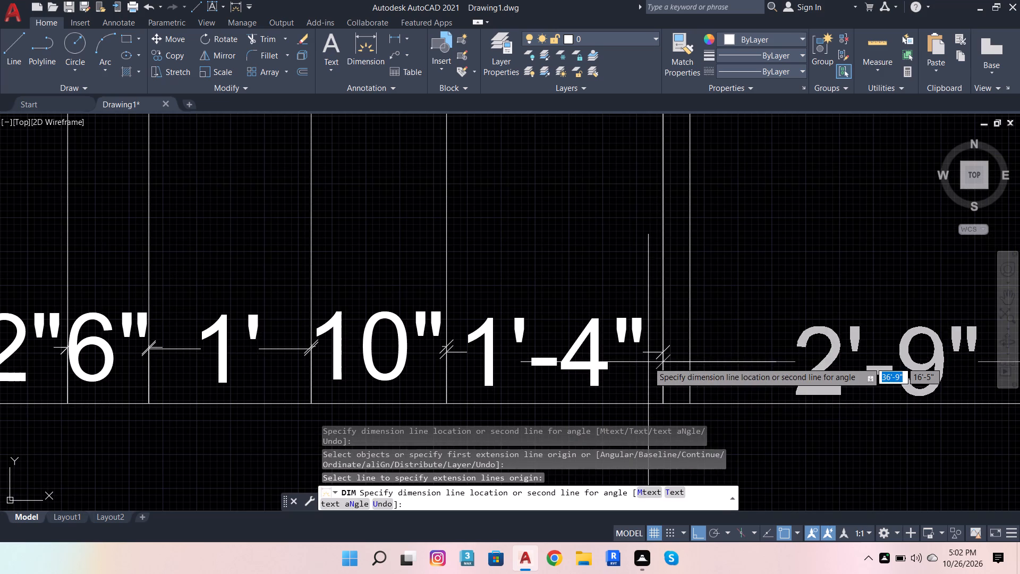
scroll(701, 416, down, 3)
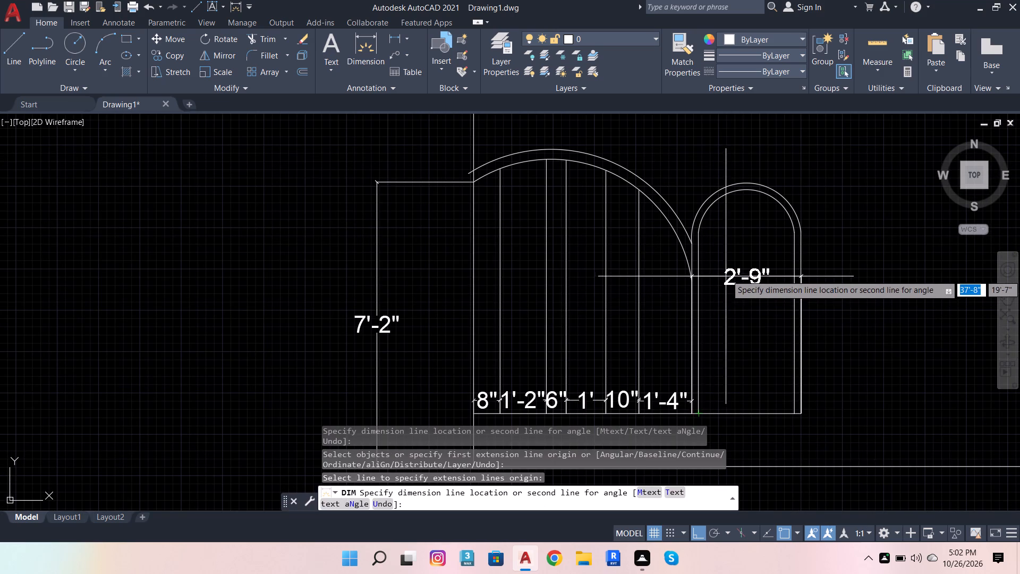
click(741, 272)
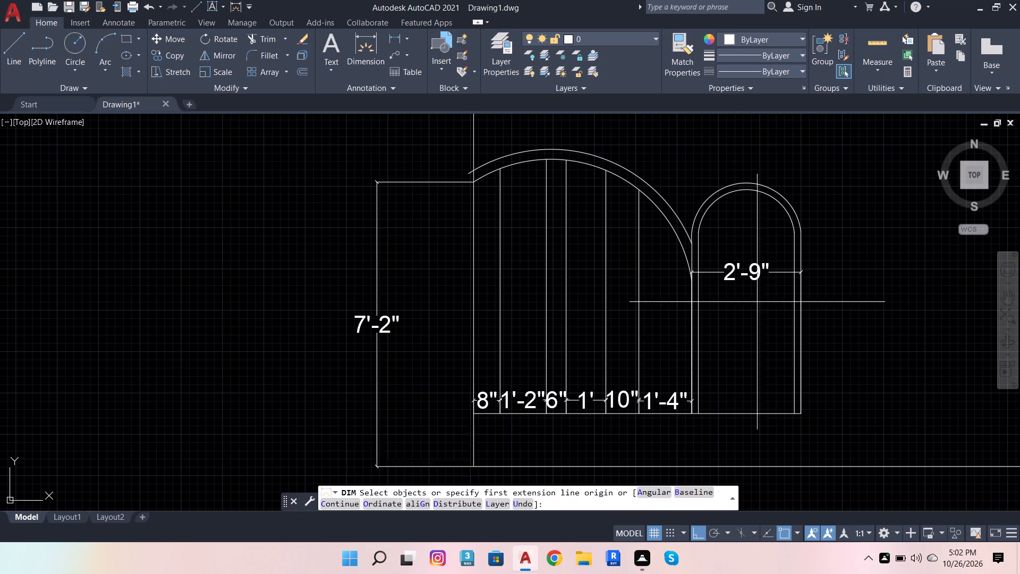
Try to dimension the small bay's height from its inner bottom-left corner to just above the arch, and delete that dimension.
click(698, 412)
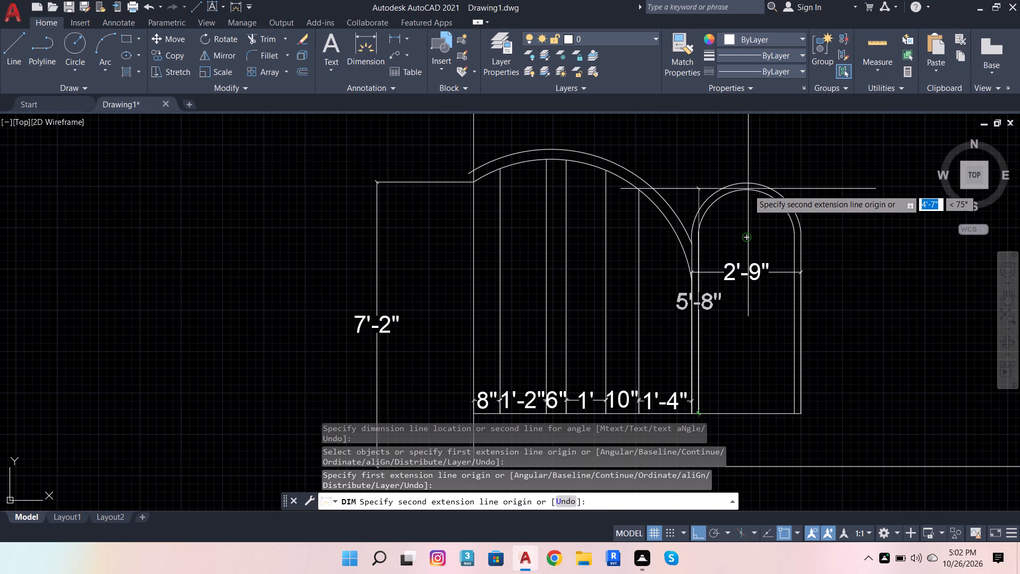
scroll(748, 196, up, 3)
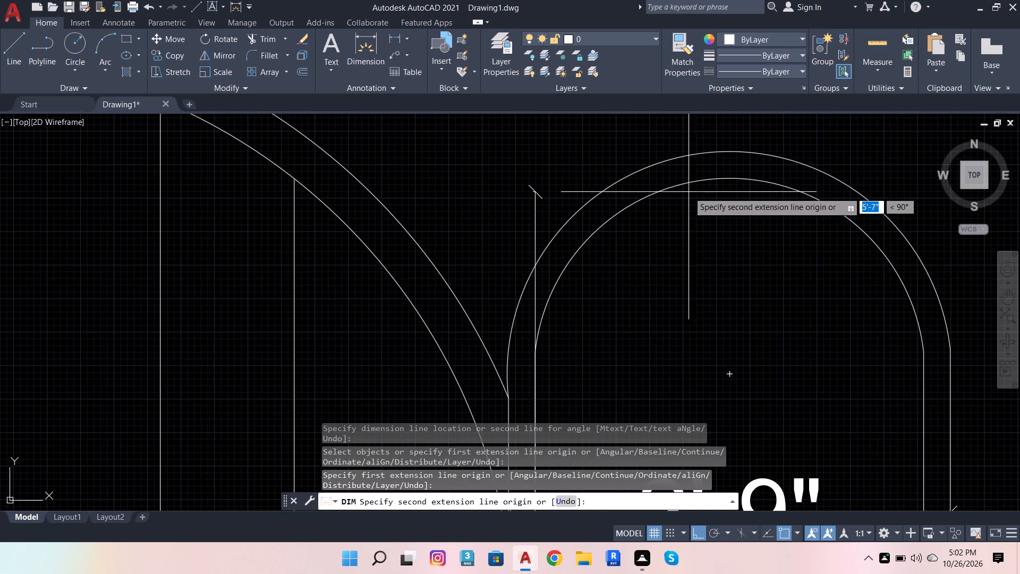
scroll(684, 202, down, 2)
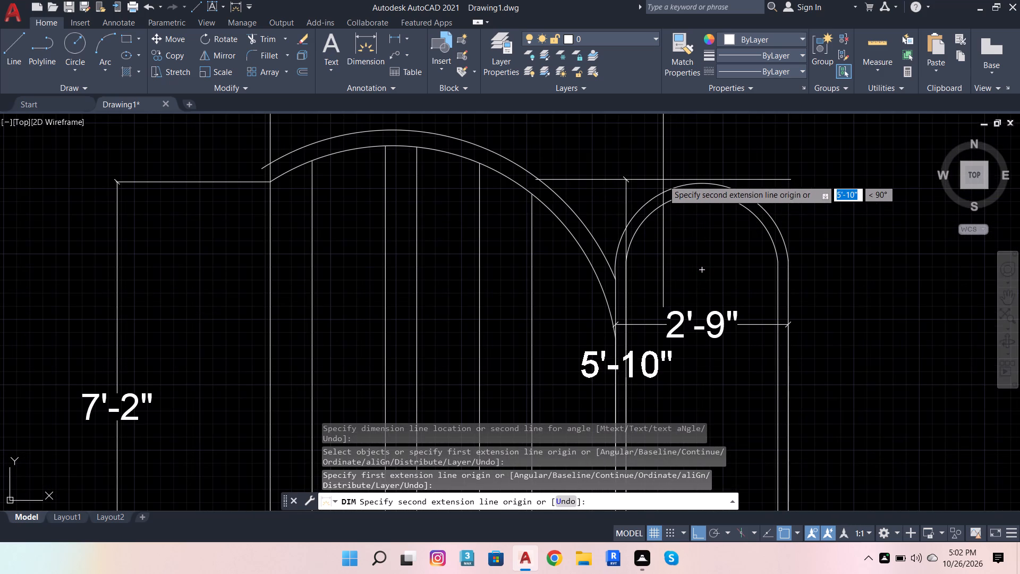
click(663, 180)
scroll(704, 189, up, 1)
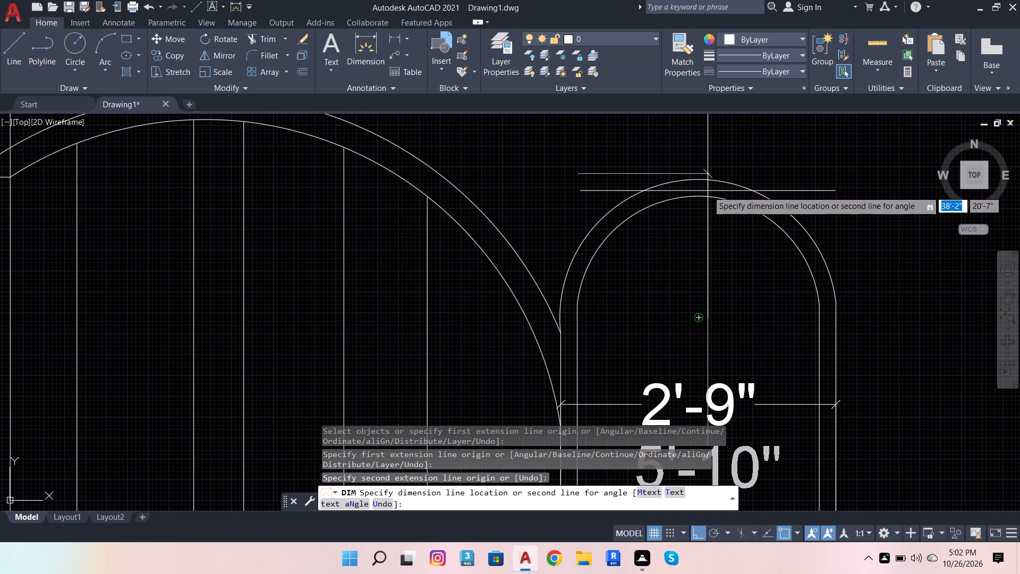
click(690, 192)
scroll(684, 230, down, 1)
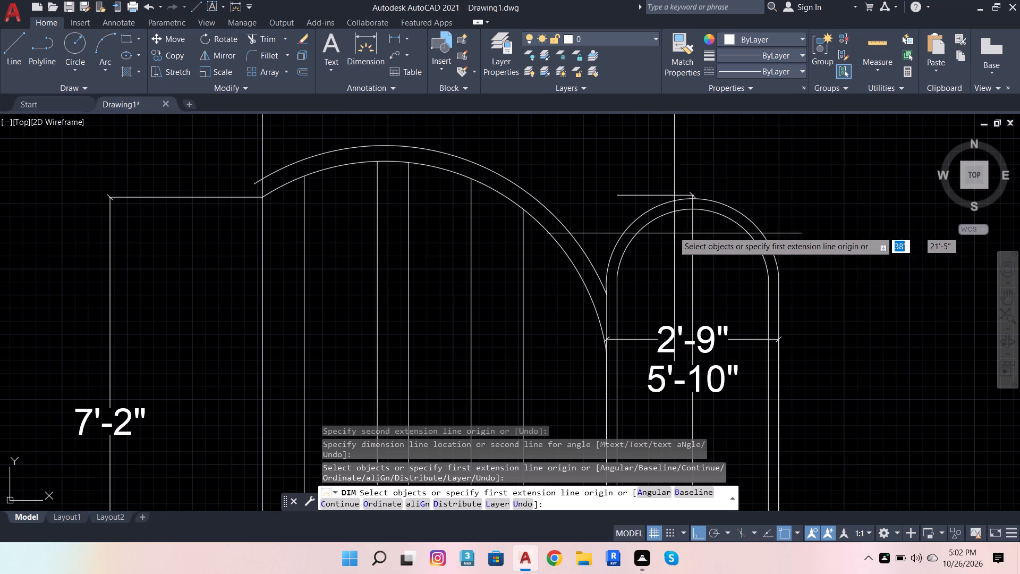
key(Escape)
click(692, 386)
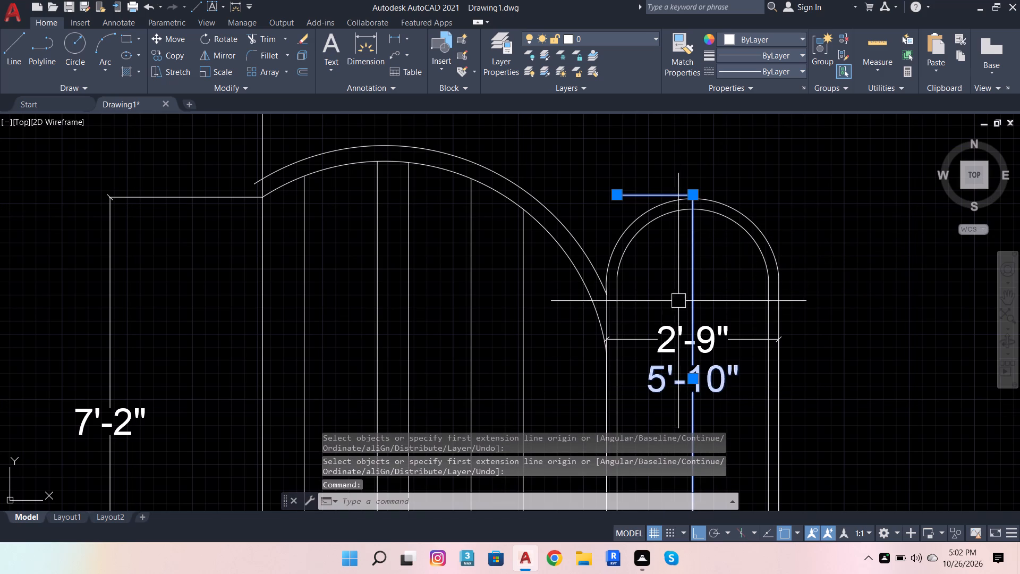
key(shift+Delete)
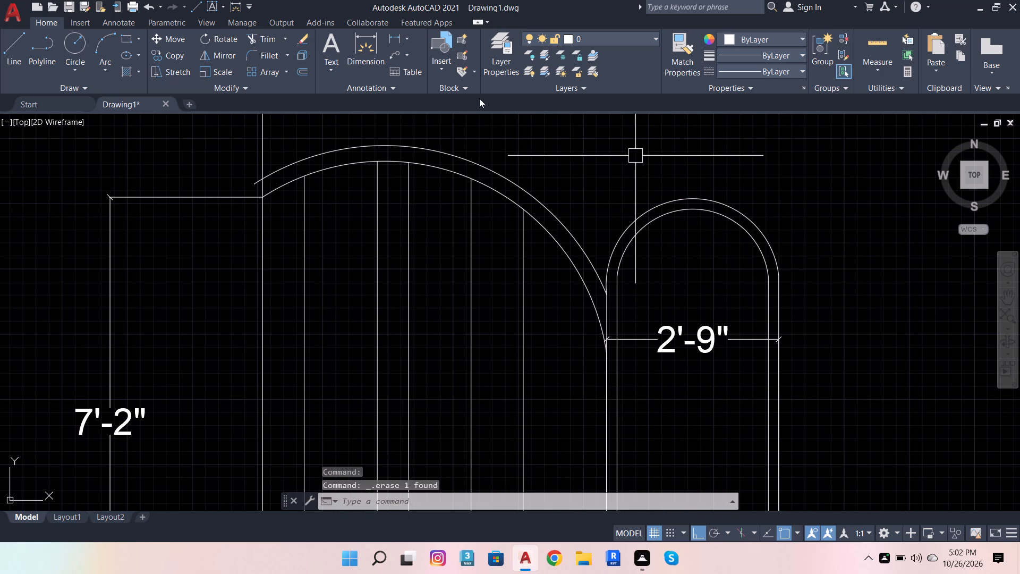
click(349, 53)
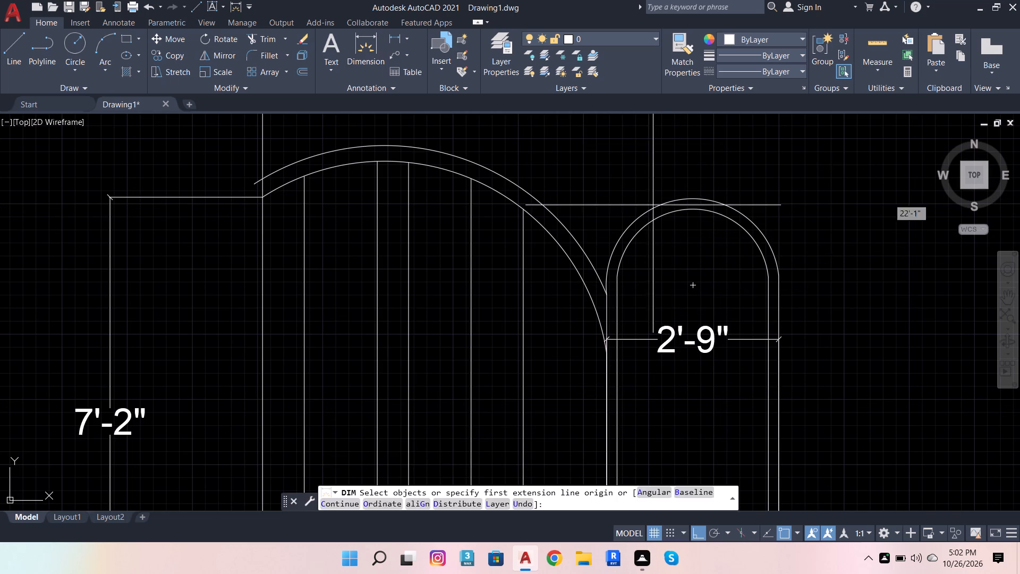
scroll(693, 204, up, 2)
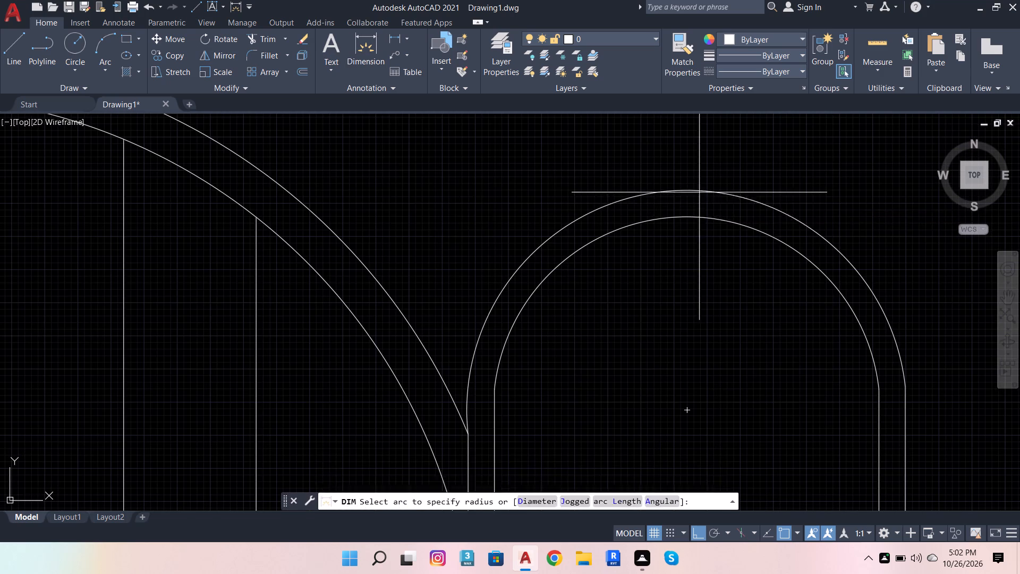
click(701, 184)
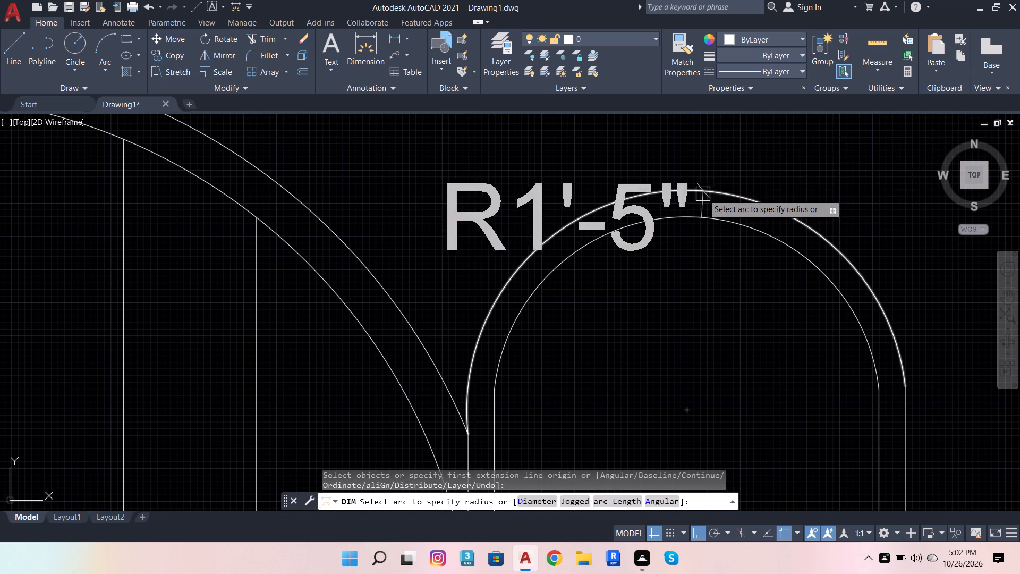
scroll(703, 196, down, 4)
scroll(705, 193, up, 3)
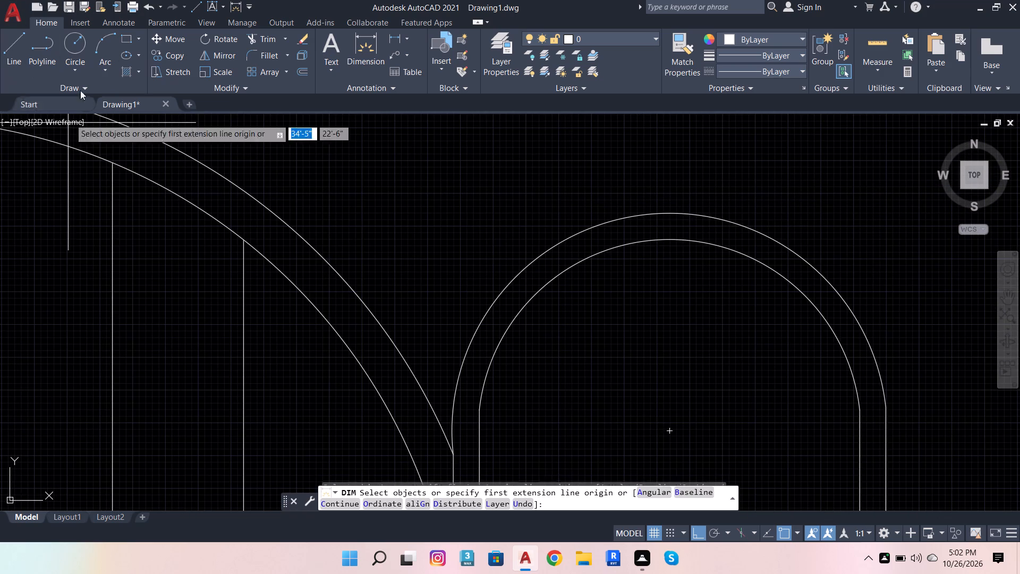
Draw a vertical centre line from the midpoint of the small bay's bottom edge up past the top of its arch.
click(21, 65)
scroll(348, 200, down, 4)
scroll(397, 335, up, 3)
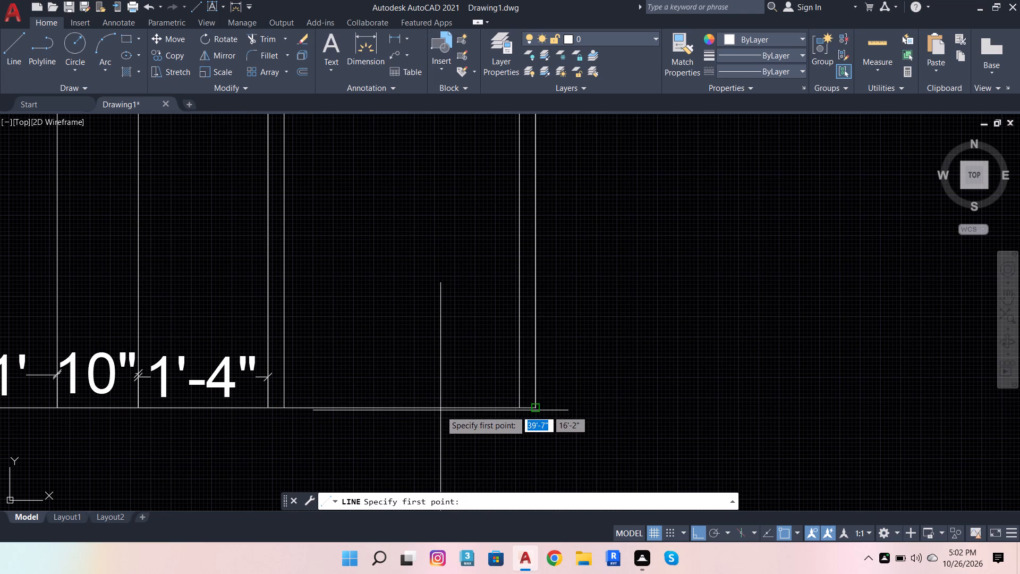
shift+right_click(450, 366)
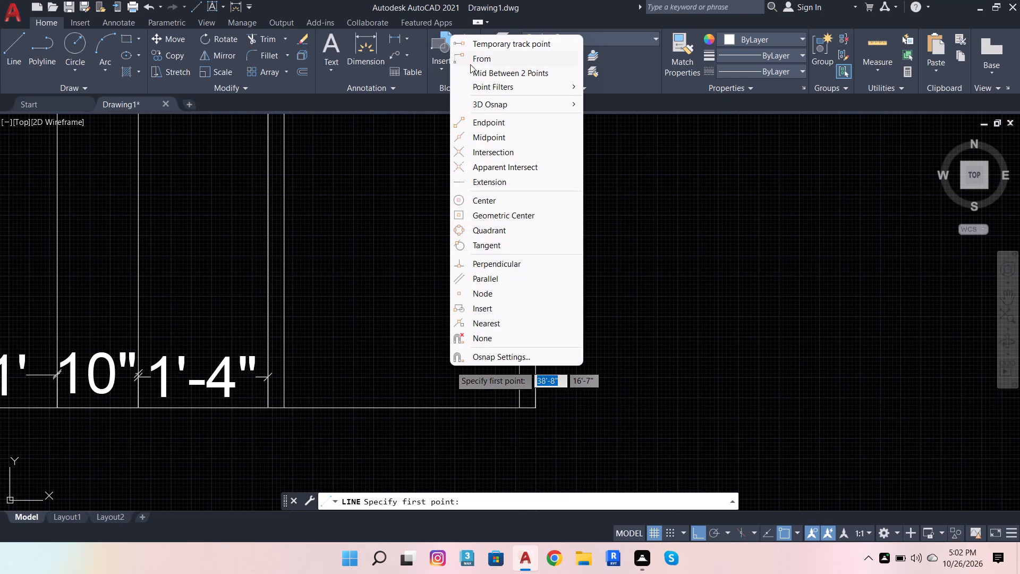
click(503, 144)
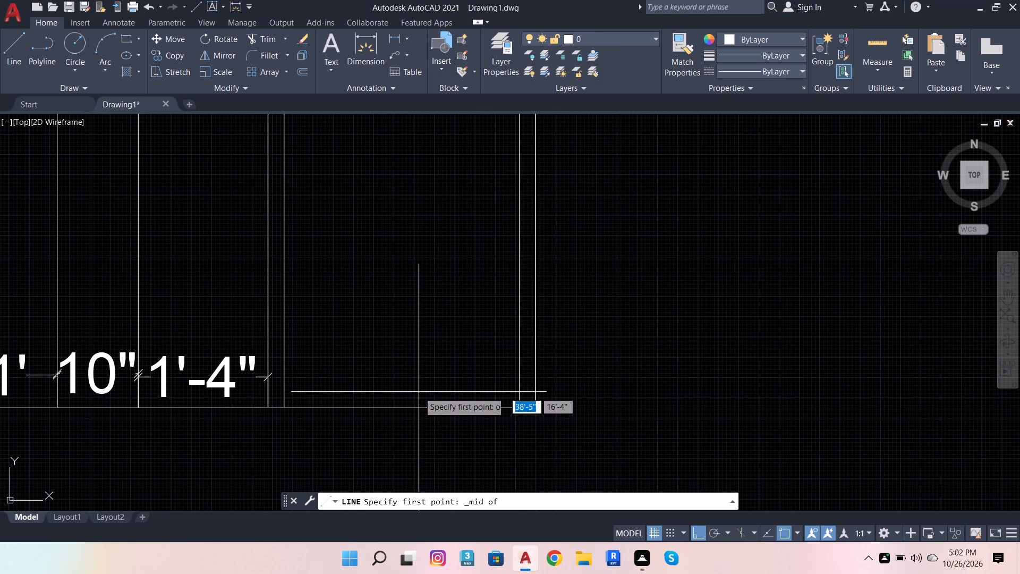
click(406, 410)
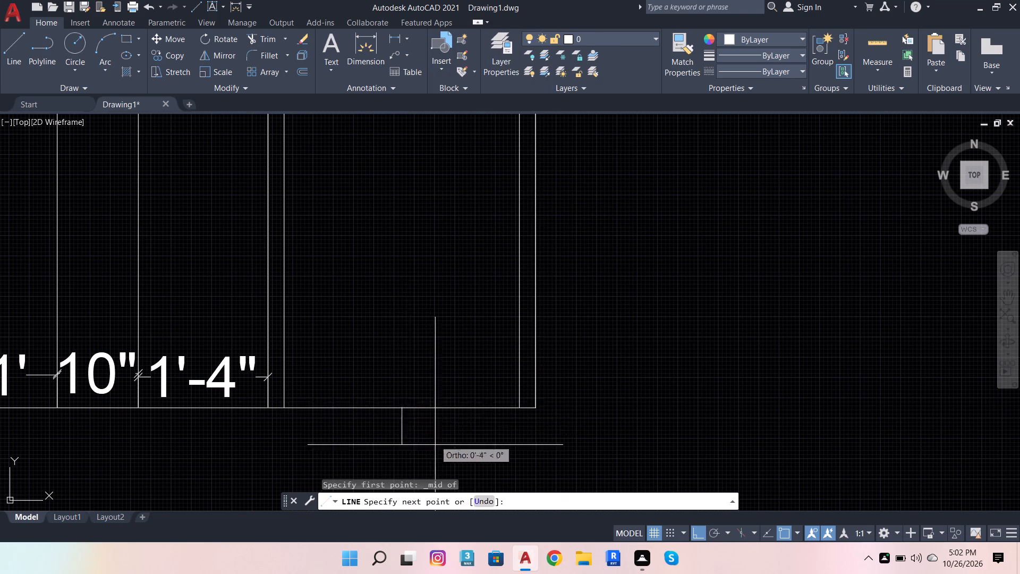
scroll(435, 456, down, 4)
scroll(418, 331, up, 3)
scroll(438, 366, down, 2)
click(444, 377)
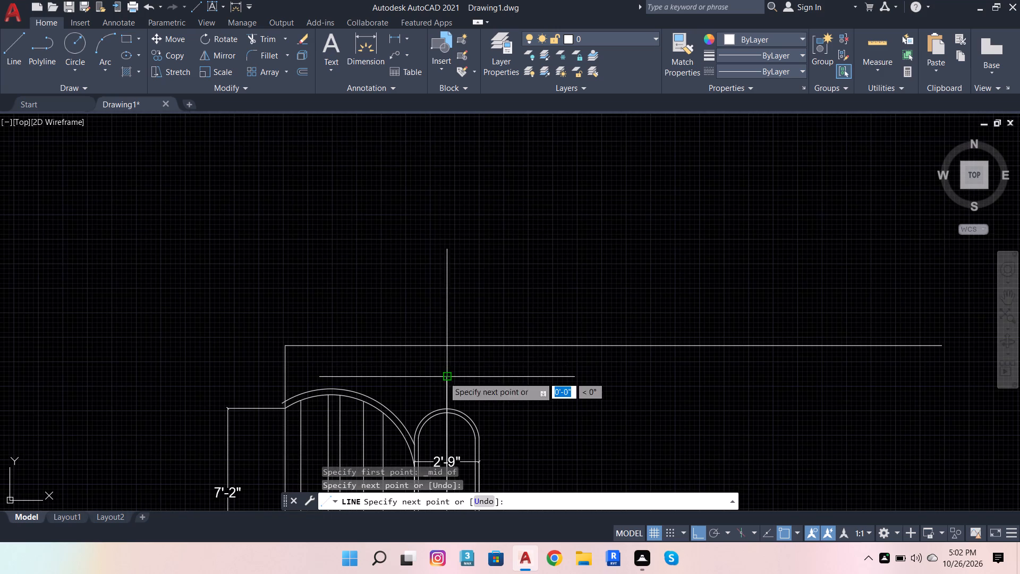
key(space)
Dimension the small arched bay's overall height from the top of its outer arch to its bottom edge, placing the dimension inside the bay.
click(367, 53)
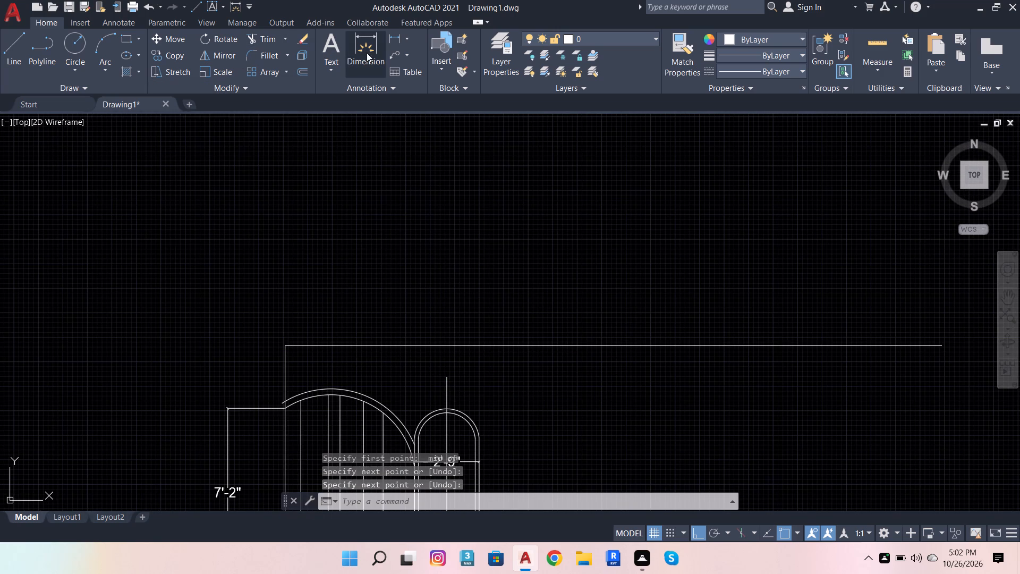
scroll(445, 426, up, 2)
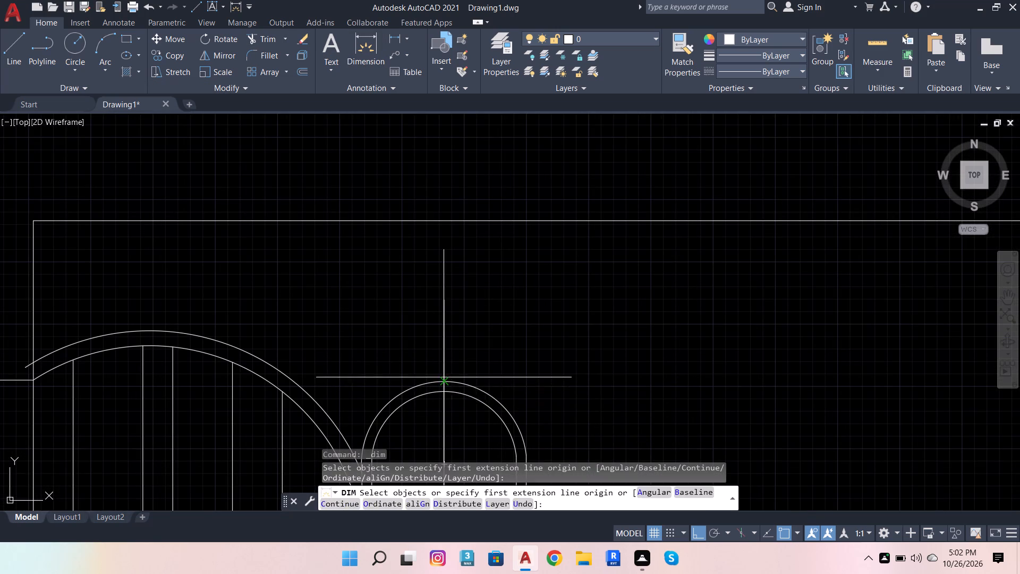
click(444, 376)
scroll(461, 357, down, 4)
scroll(461, 410, up, 3)
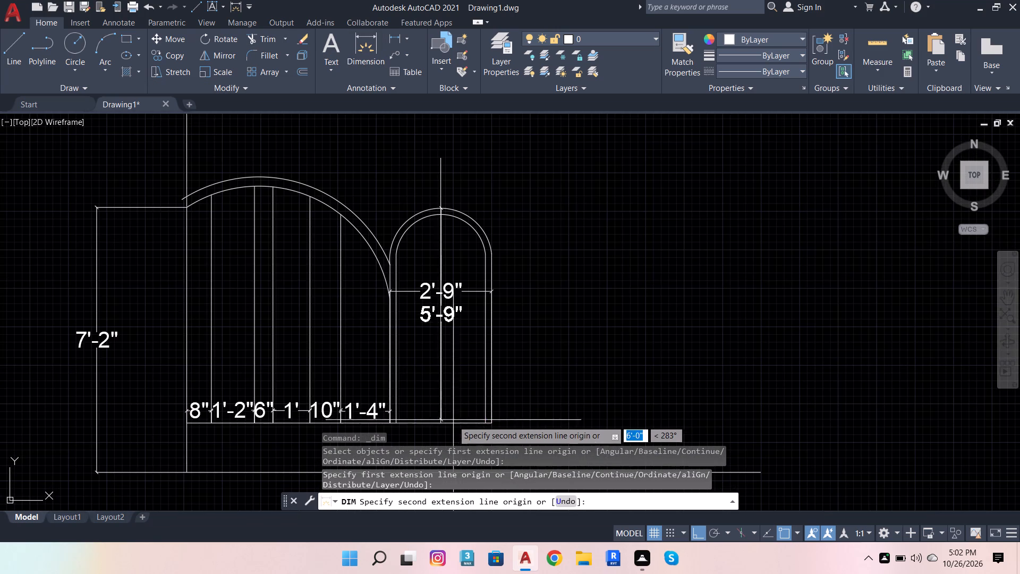
click(443, 423)
scroll(436, 406, up, 2)
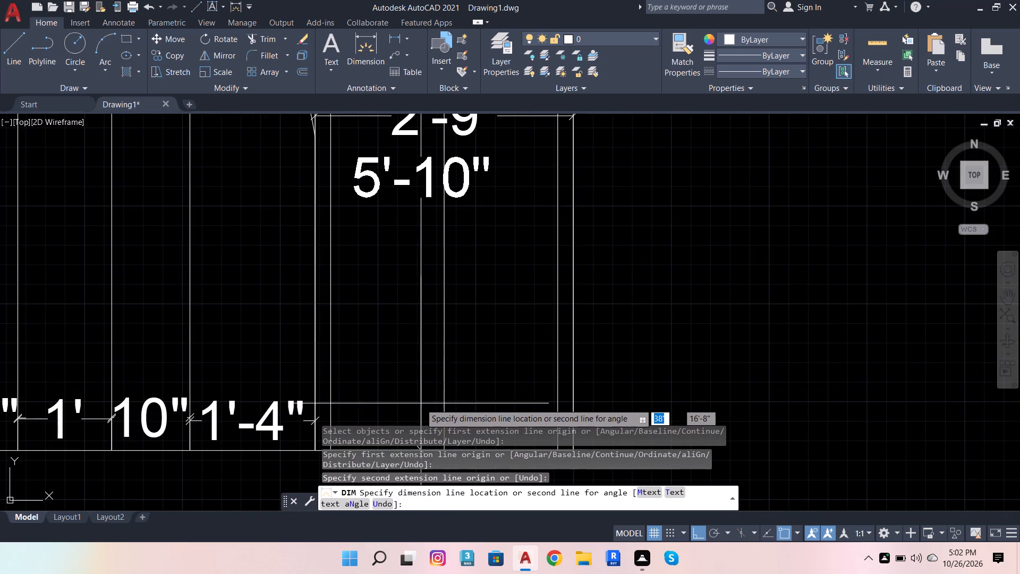
click(407, 397)
scroll(409, 398, down, 3)
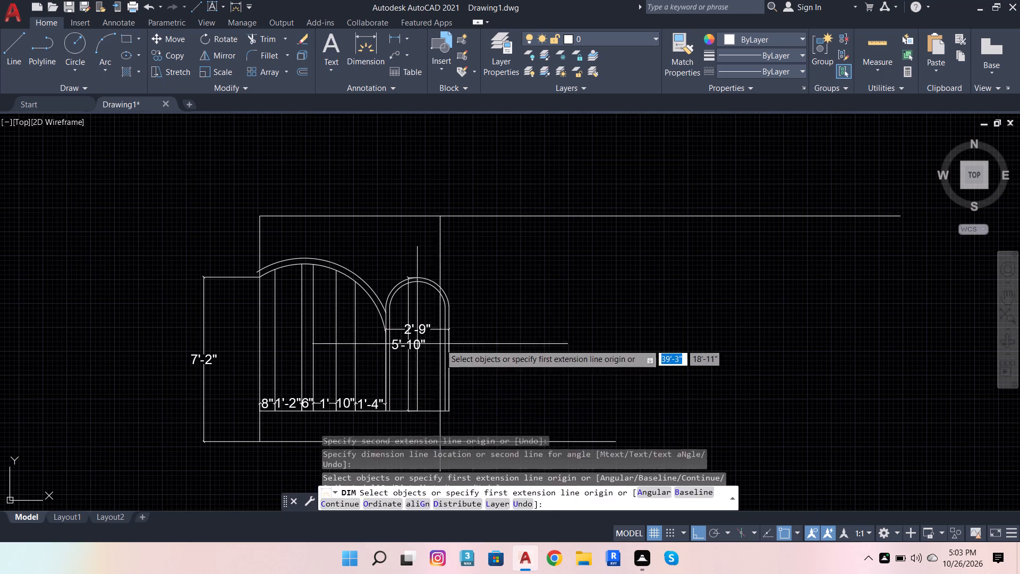
key(Escape)
Delete the vertical centre line running through the small arched bay.
scroll(397, 245, up, 3)
click(470, 267)
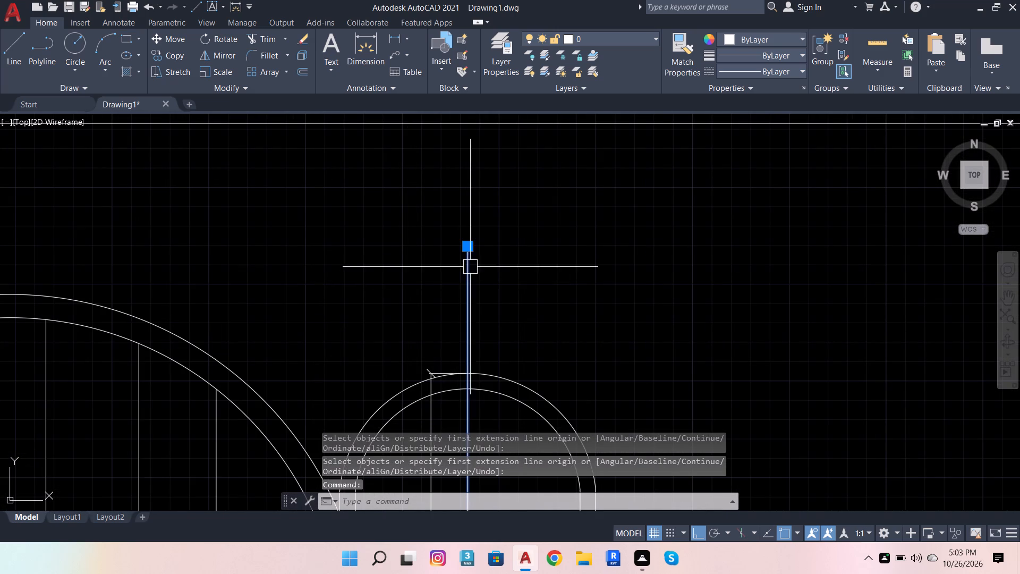
key(shift+Delete)
Draw a 3' horizontal line rightward from the small bay's outer bottom-right corner and continue it vertically down past the lower boundary line.
scroll(574, 31, down, 3)
scroll(537, 256, down, 4)
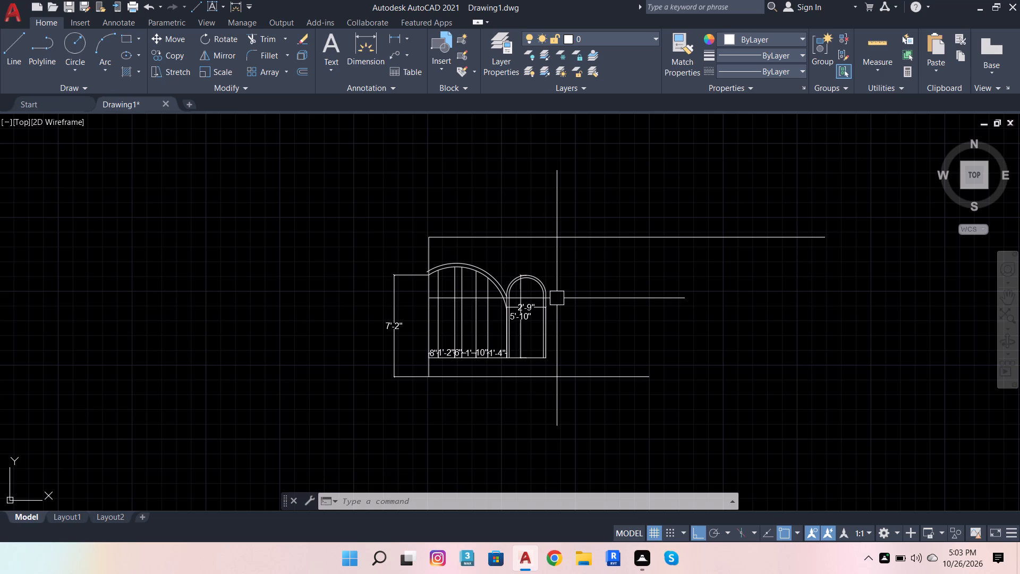
scroll(609, 394, up, 1)
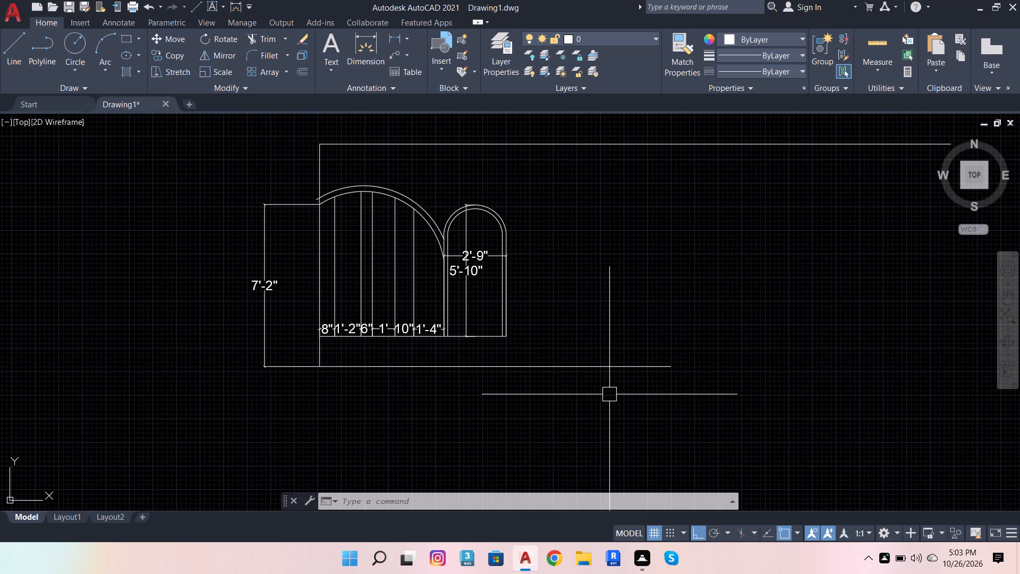
click(14, 58)
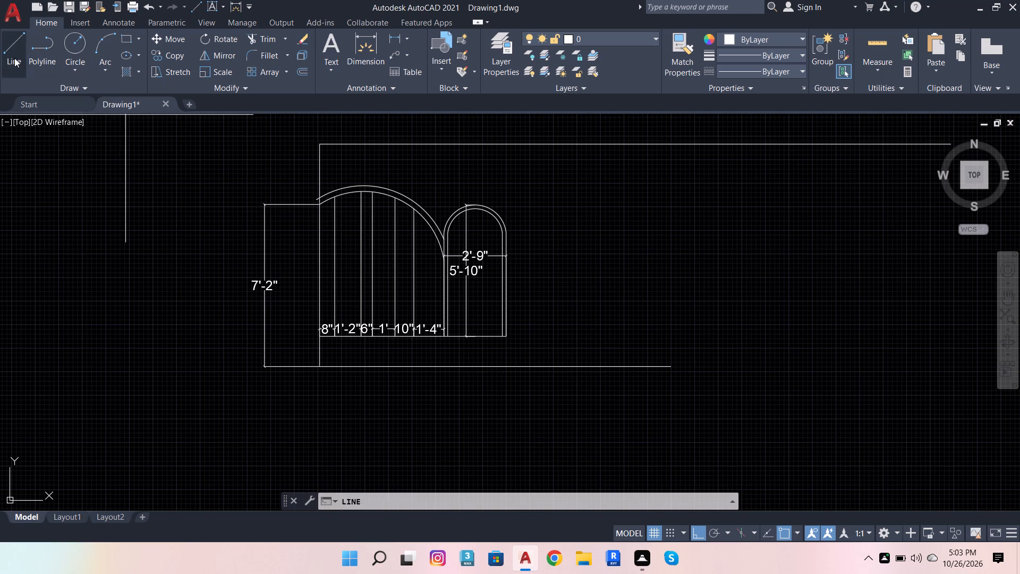
click(505, 337)
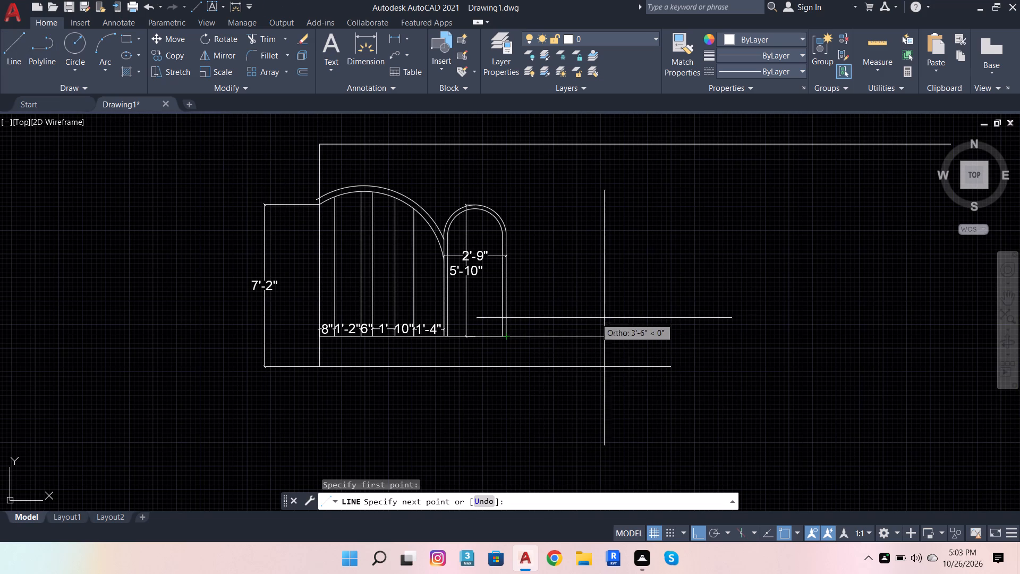
text(3')
key(Return)
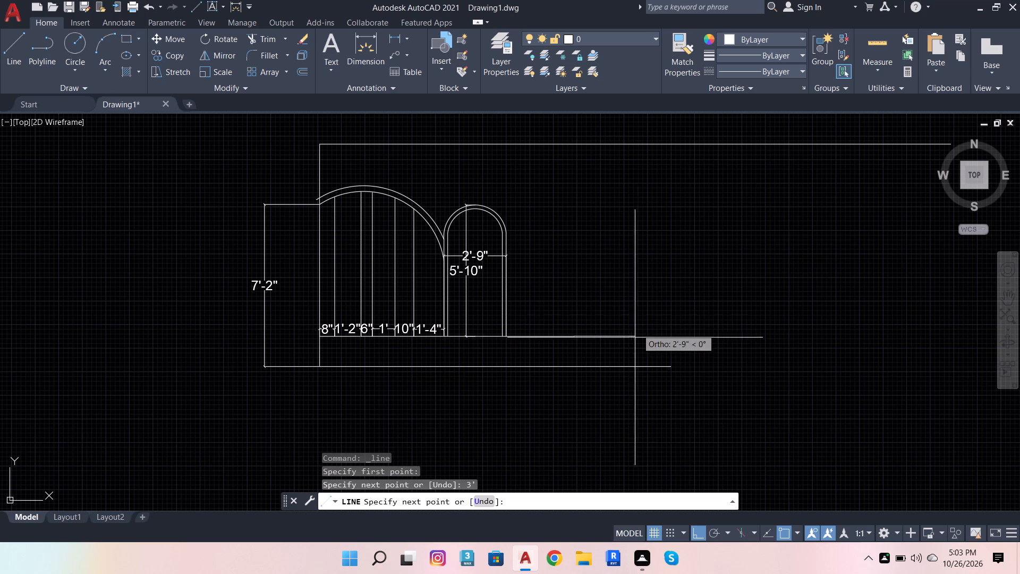
click(614, 435)
key(space)
Draw a vertical line from the right end of the 3' line up past the upper boundary line.
key(space)
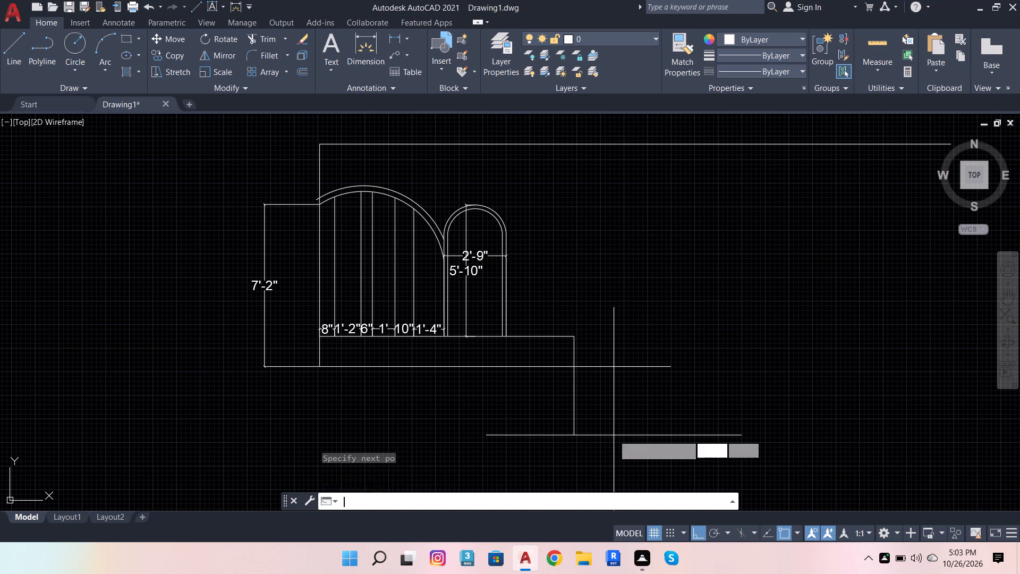
click(572, 336)
scroll(590, 405, down, 3)
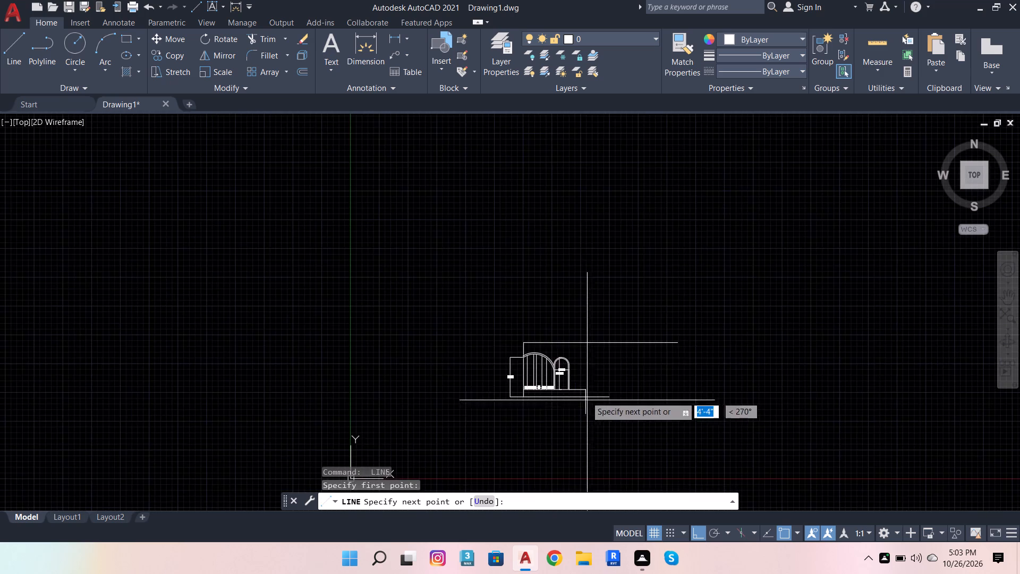
scroll(590, 330, up, 1)
click(590, 326)
key(space)
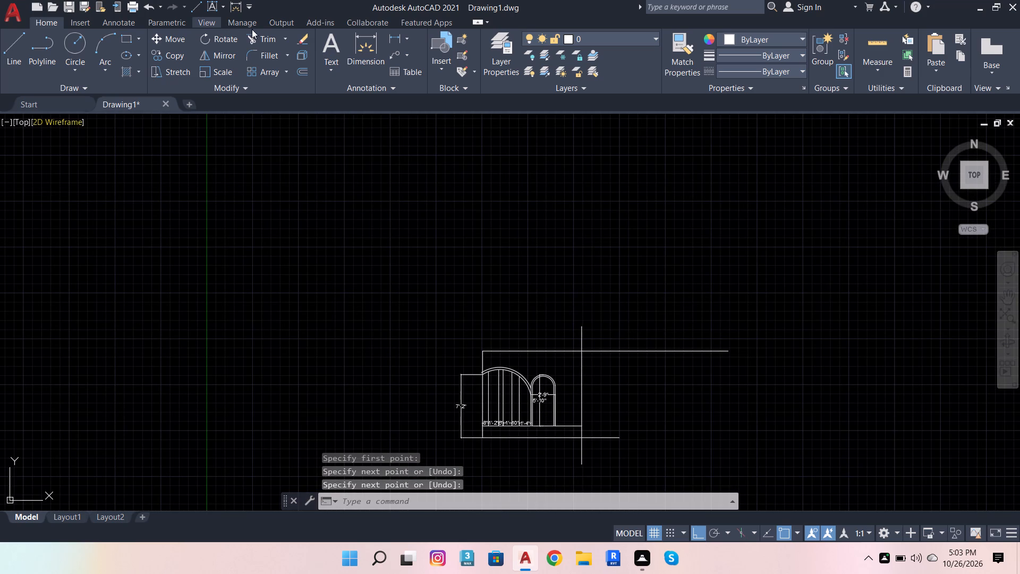
Trim the upper and lower boundary lines beyond the new right-hand vertical edge, and the vertical's ends beyond those boundaries.
click(251, 36)
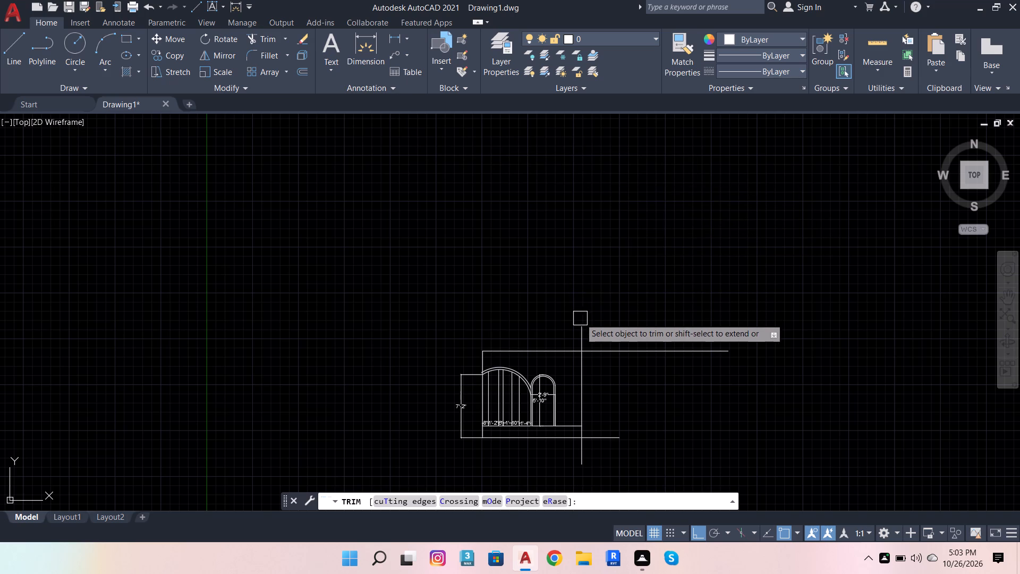
click(580, 331)
click(634, 352)
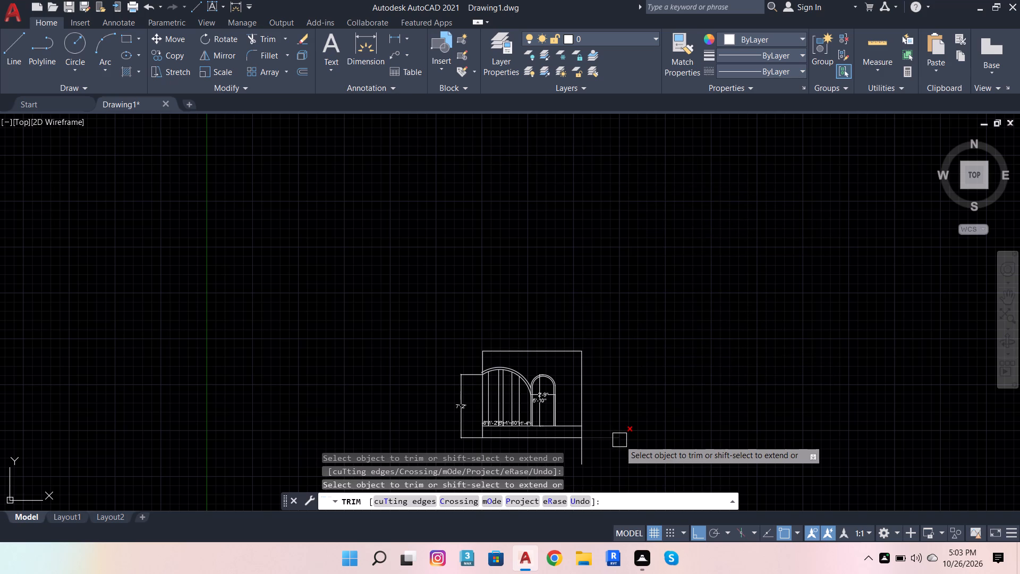
click(619, 440)
click(584, 469)
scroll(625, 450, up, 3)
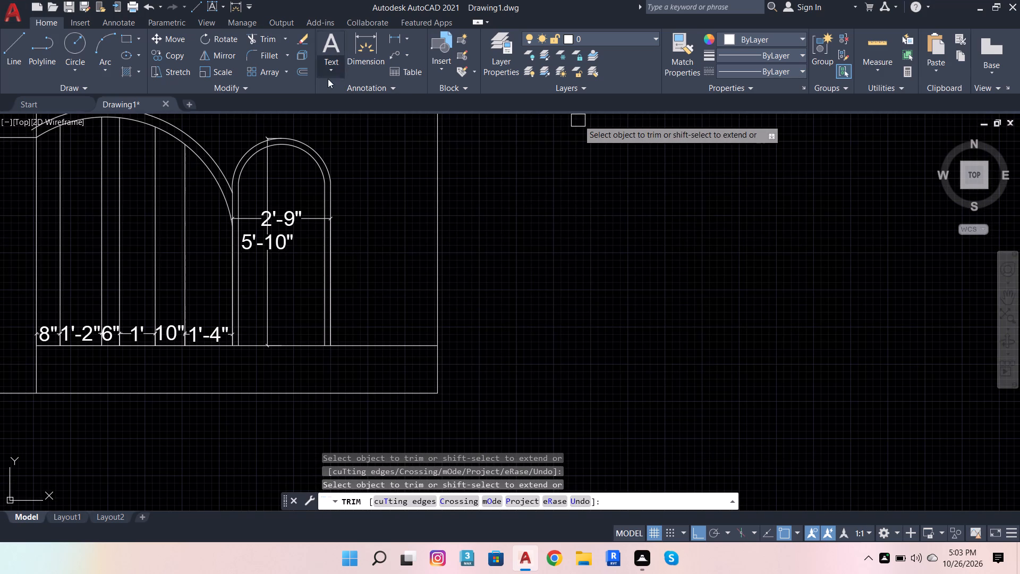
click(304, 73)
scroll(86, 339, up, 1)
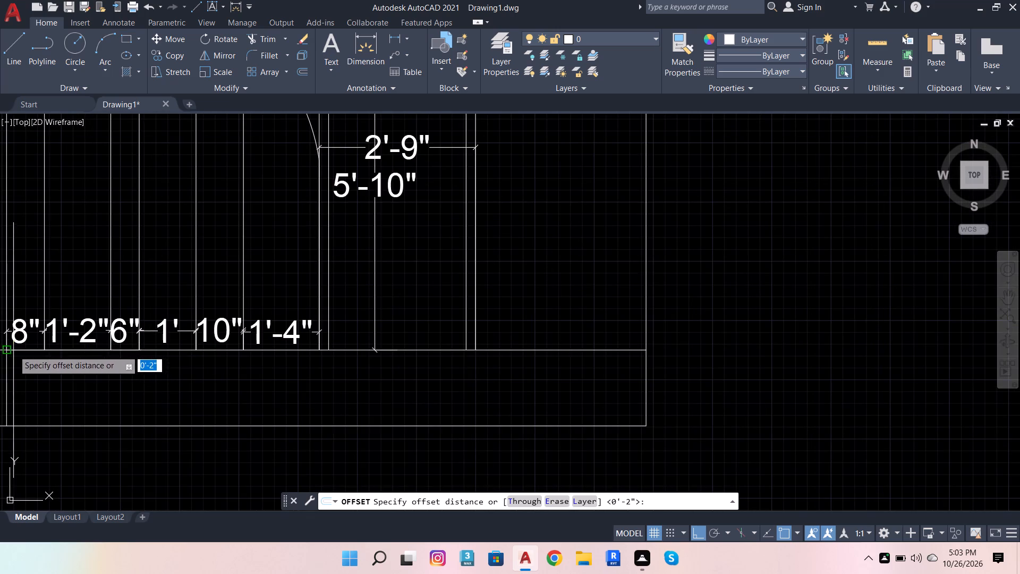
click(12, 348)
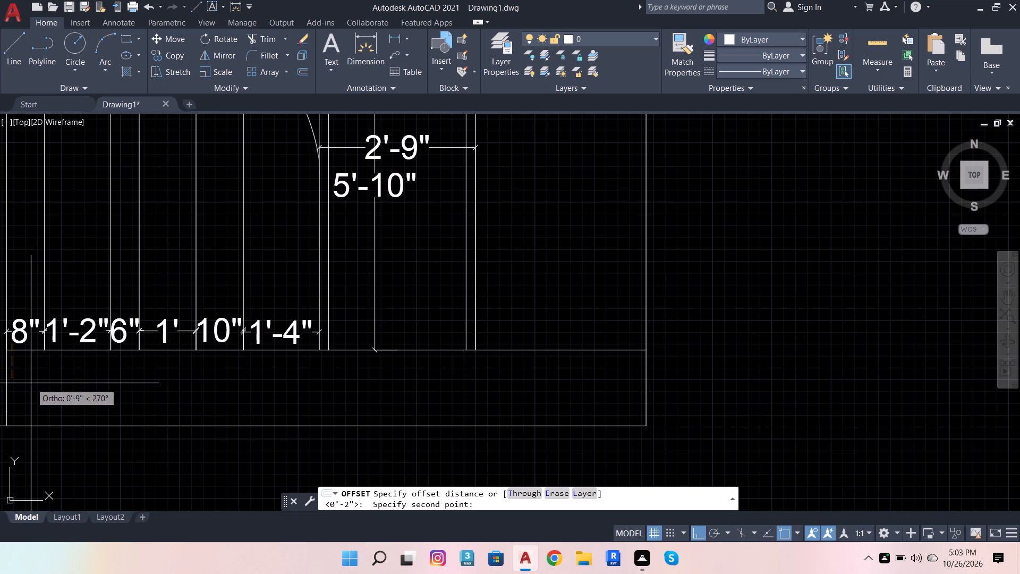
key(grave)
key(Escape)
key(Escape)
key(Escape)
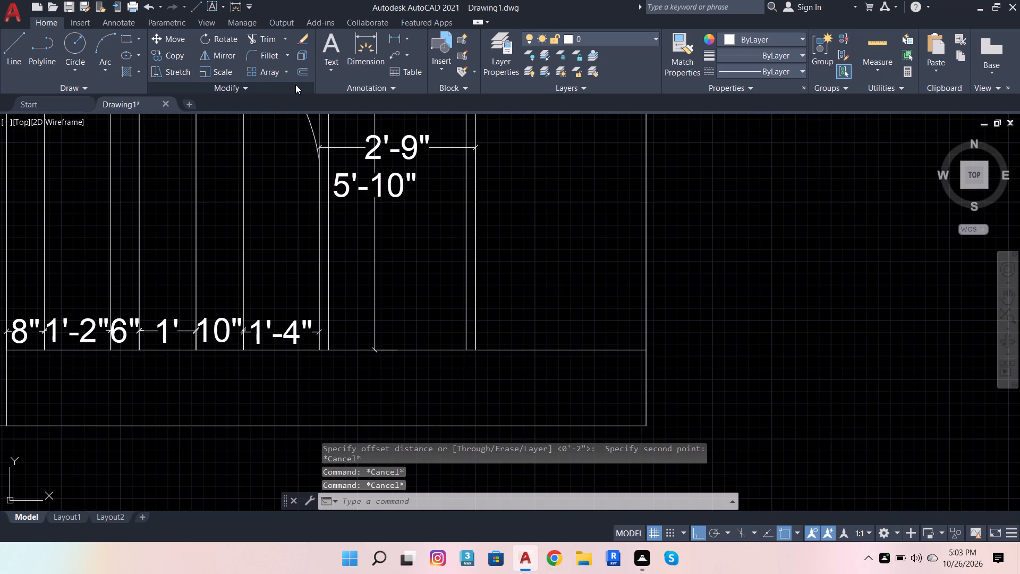
Offset the base line segments under all six panels of the large arch 3" downward.
click(299, 77)
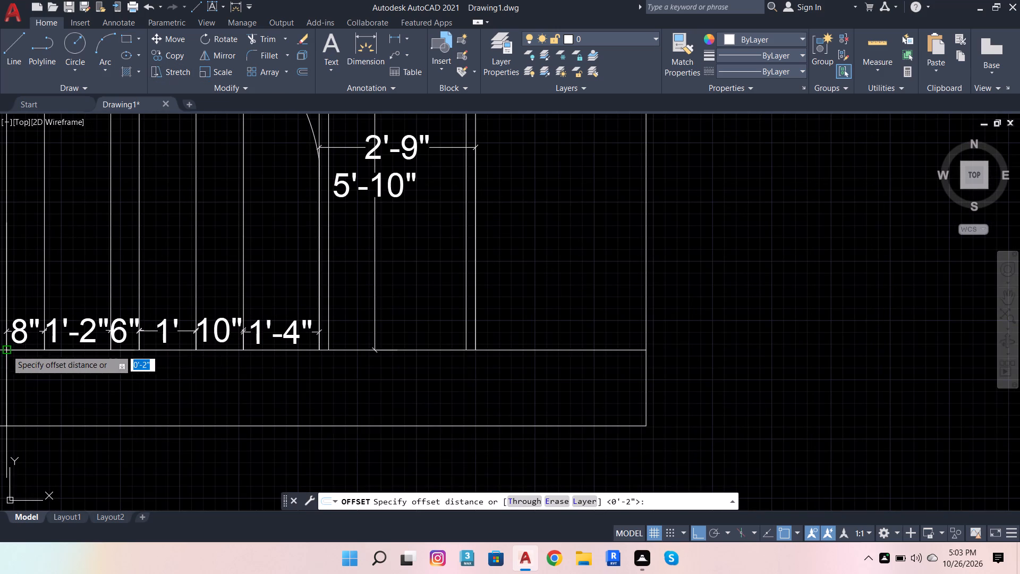
click(5, 351)
scroll(6, 383, up, 2)
scroll(276, 389, down, 2)
scroll(169, 394, up, 2)
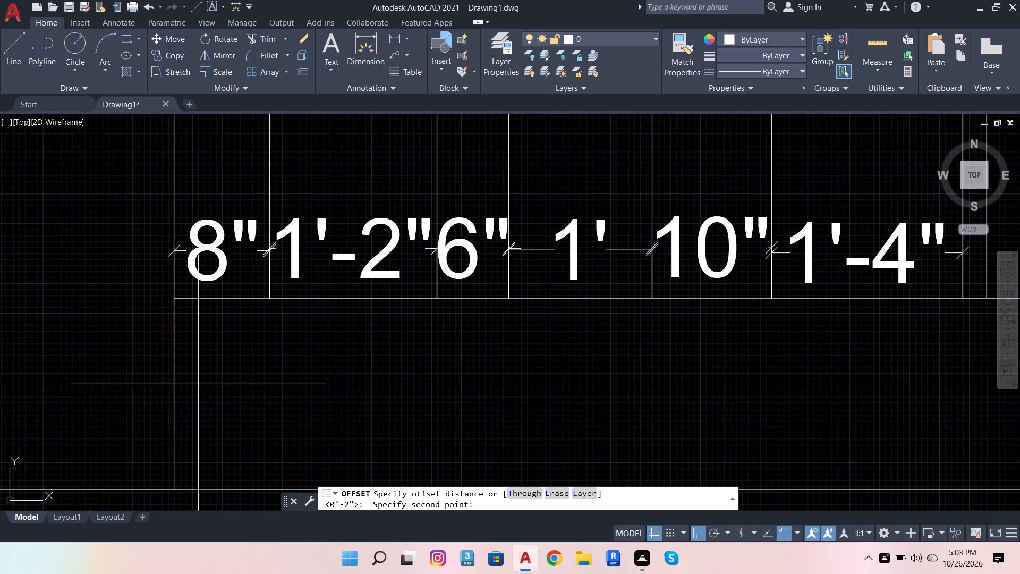
scroll(207, 378, down, 1)
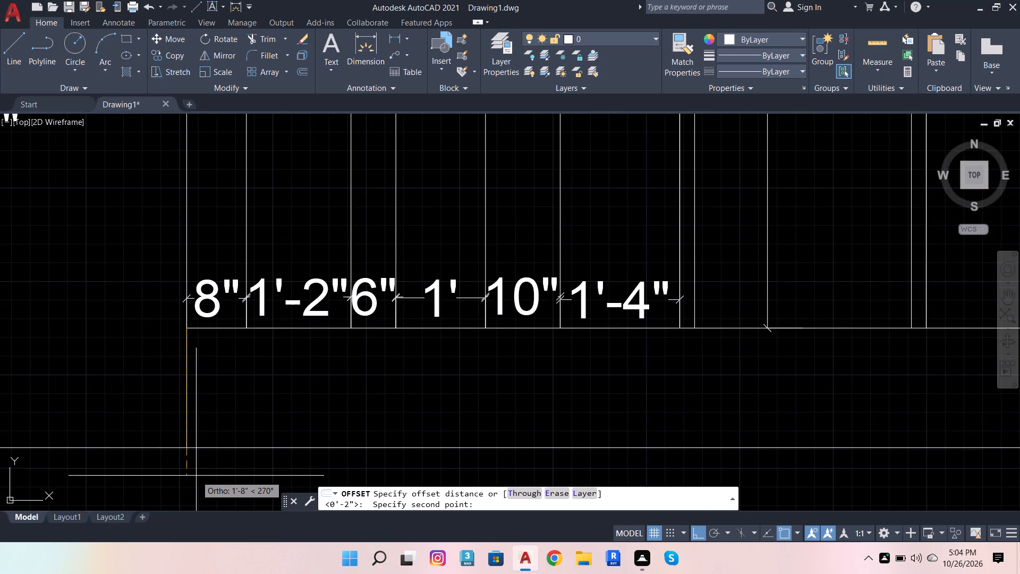
key(3)
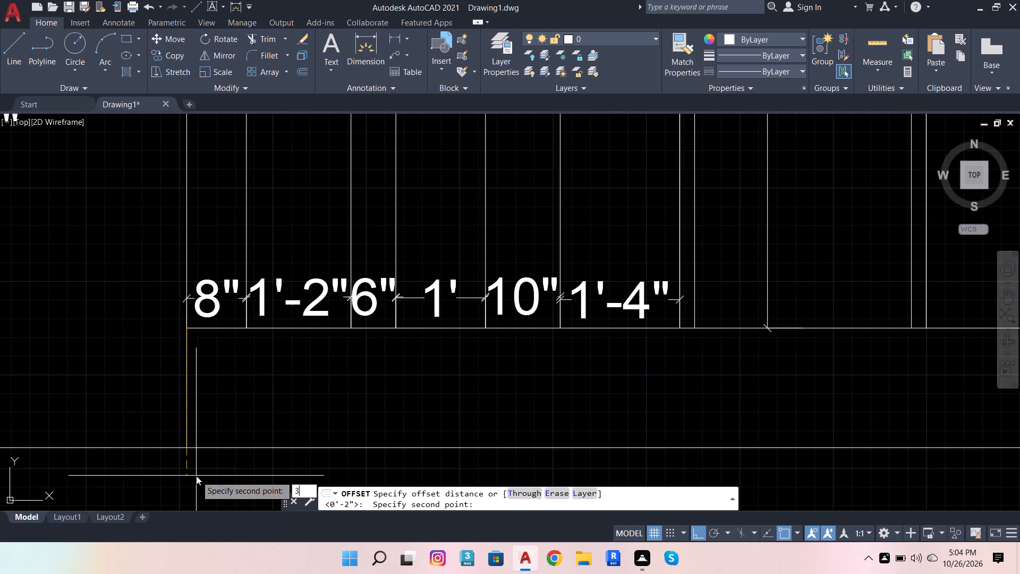
key(Return)
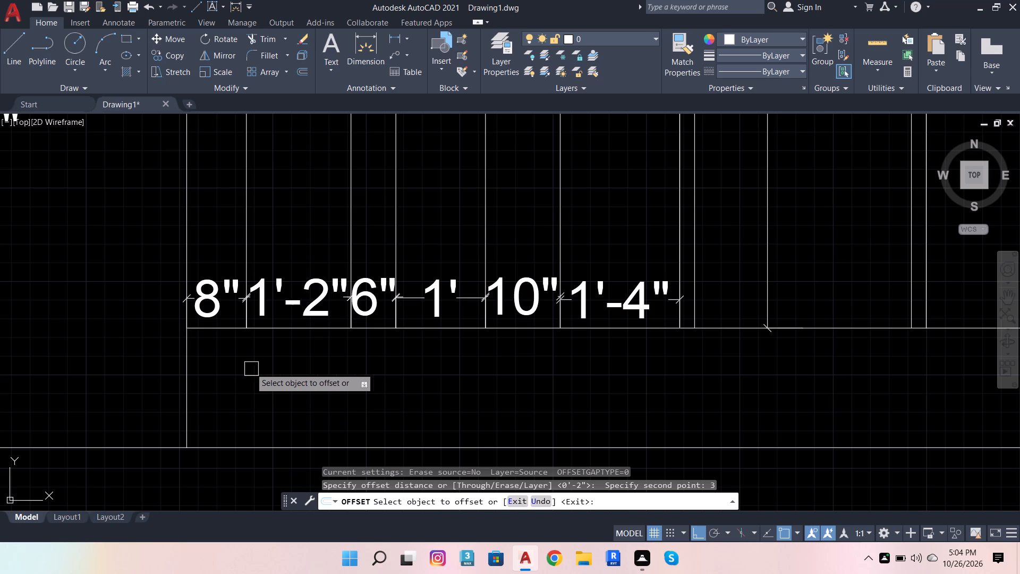
click(217, 331)
click(241, 374)
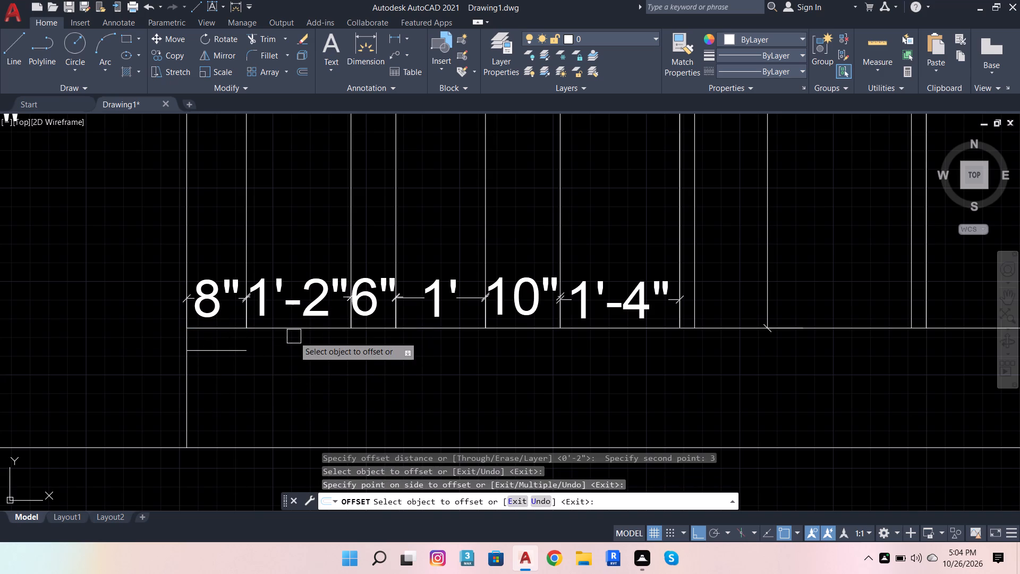
click(294, 336)
click(294, 327)
click(292, 366)
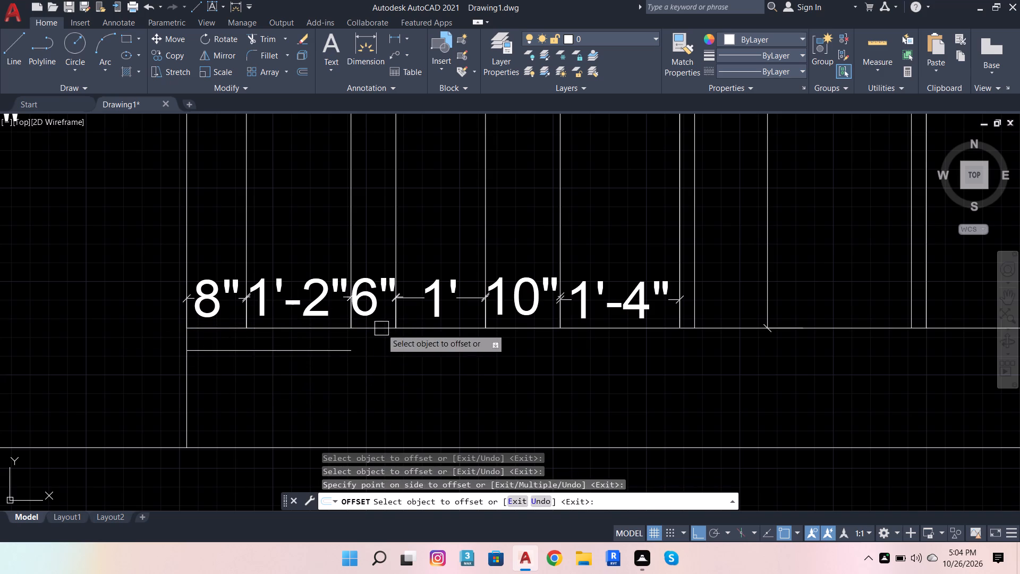
click(381, 328)
click(387, 372)
click(452, 334)
click(457, 386)
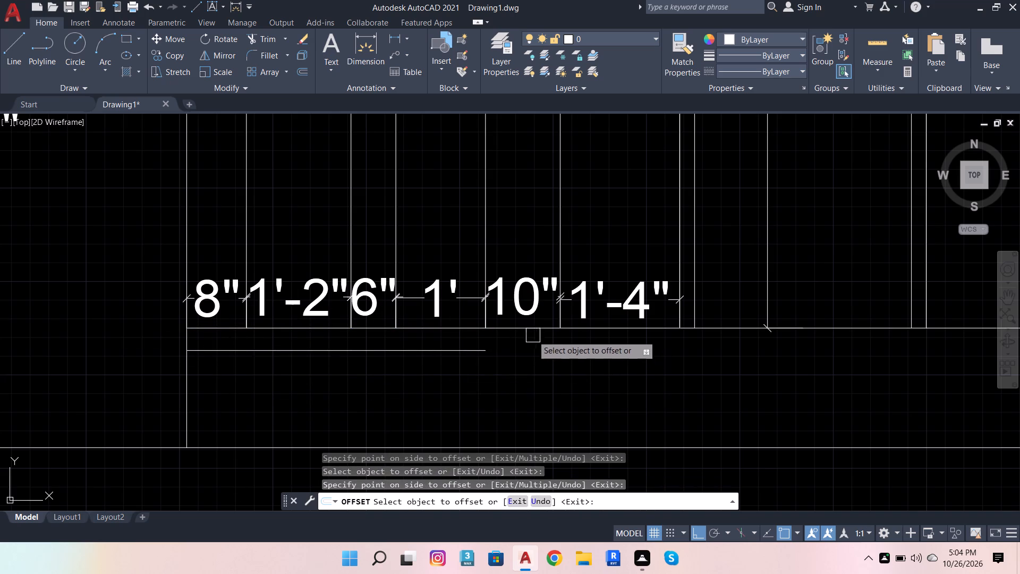
drag(530, 332, 532, 345)
click(535, 367)
drag(614, 330, 614, 336)
click(620, 359)
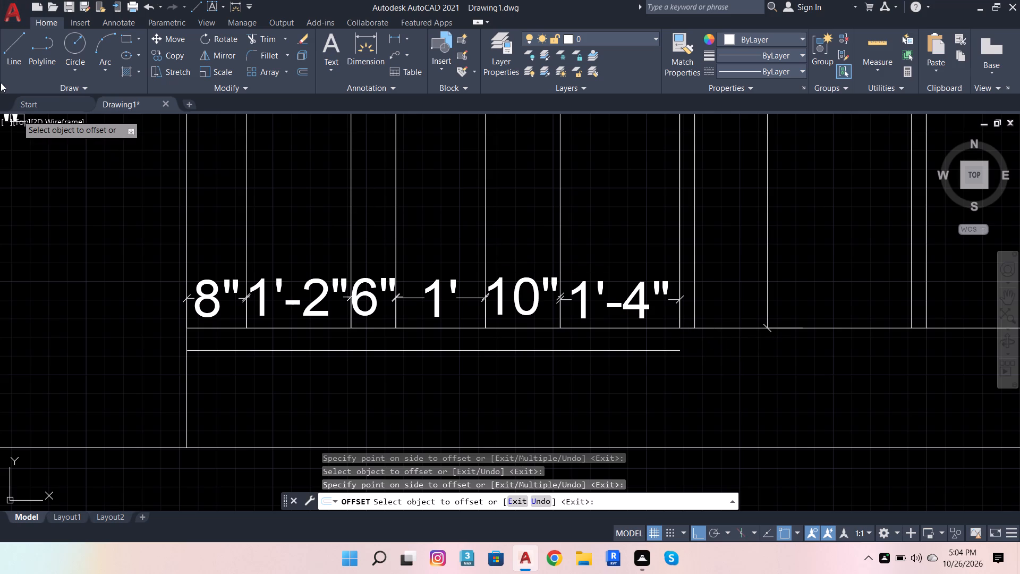
Draw a vertical line about 3" tall from the offset line up to the base line, about 1" in from its left end.
click(17, 40)
scroll(203, 370, up, 2)
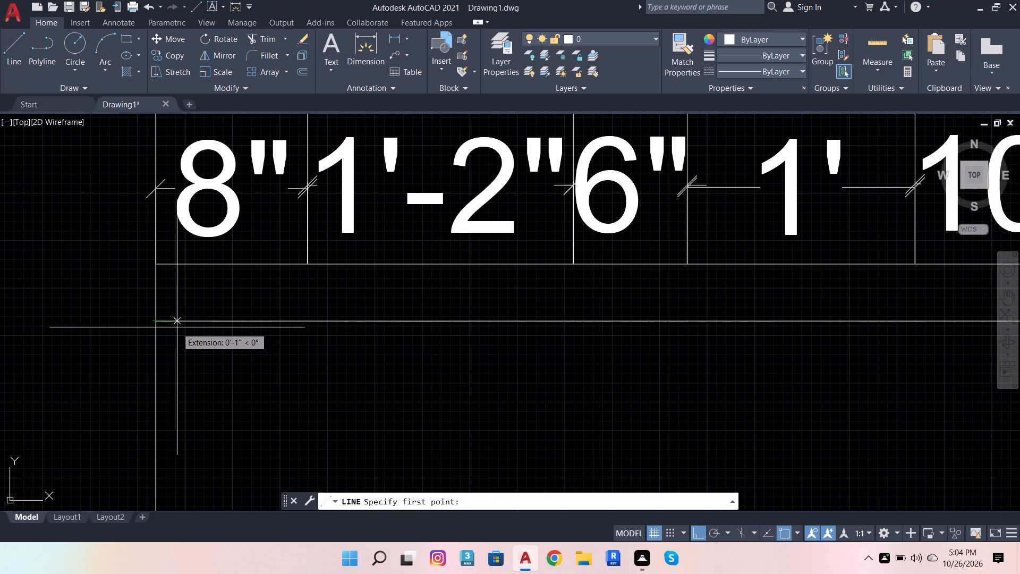
click(181, 327)
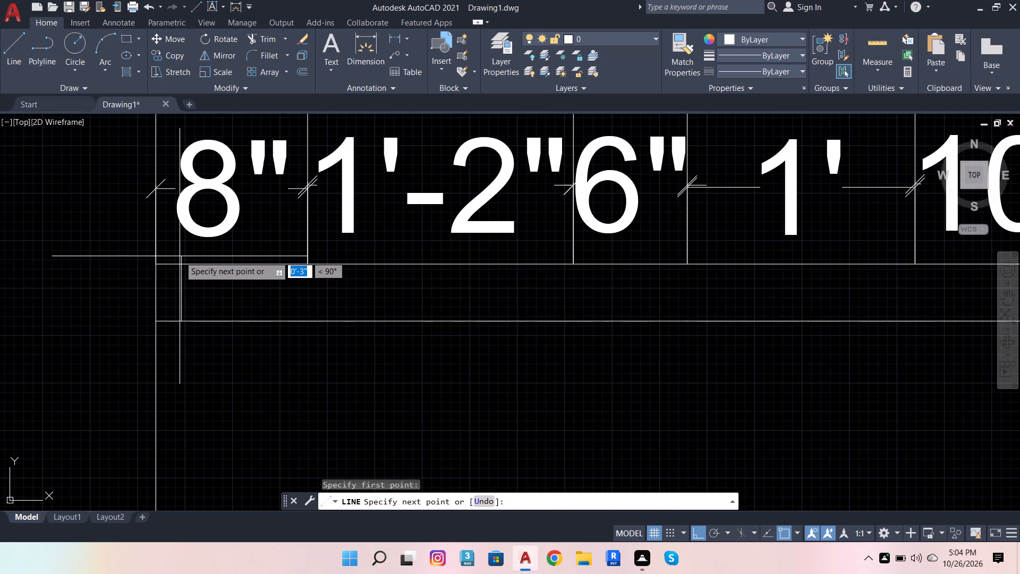
click(180, 256)
key(space)
scroll(204, 353, down, 3)
Draw a vertical line from the offset line up to the base line, about 1" in from the offset line's right end.
key(space)
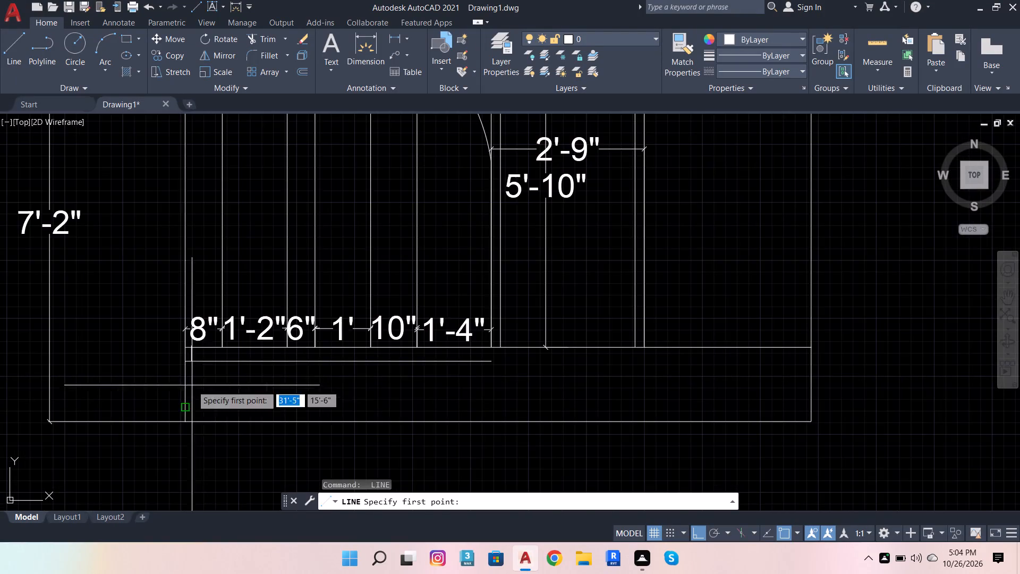
scroll(448, 362, up, 3)
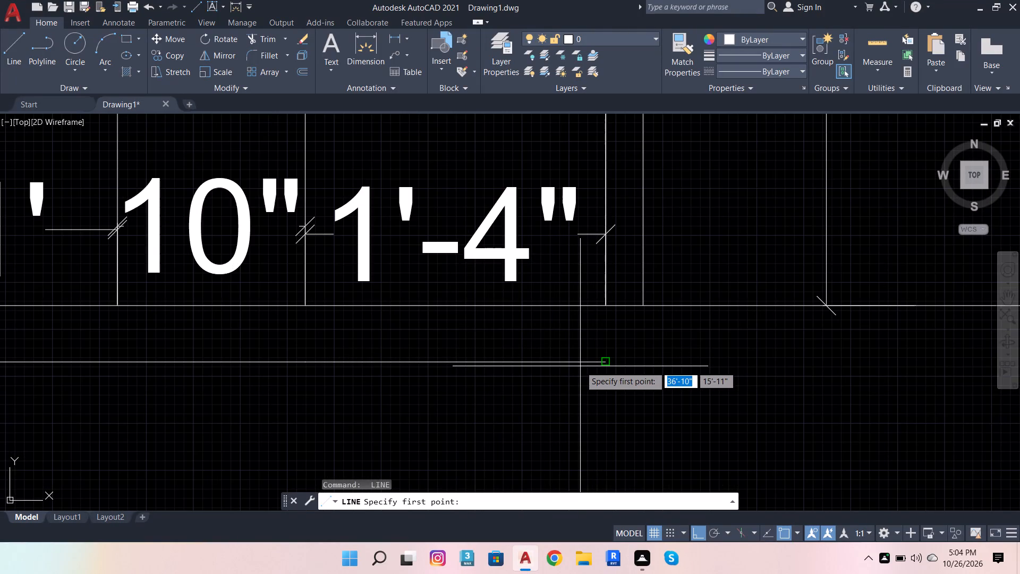
key(space)
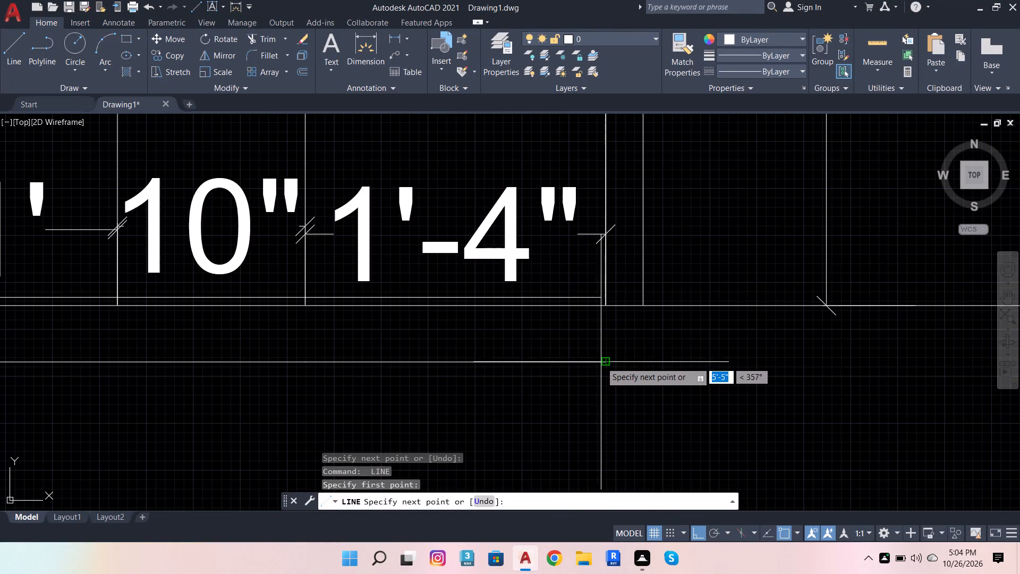
key(space)
key(space)
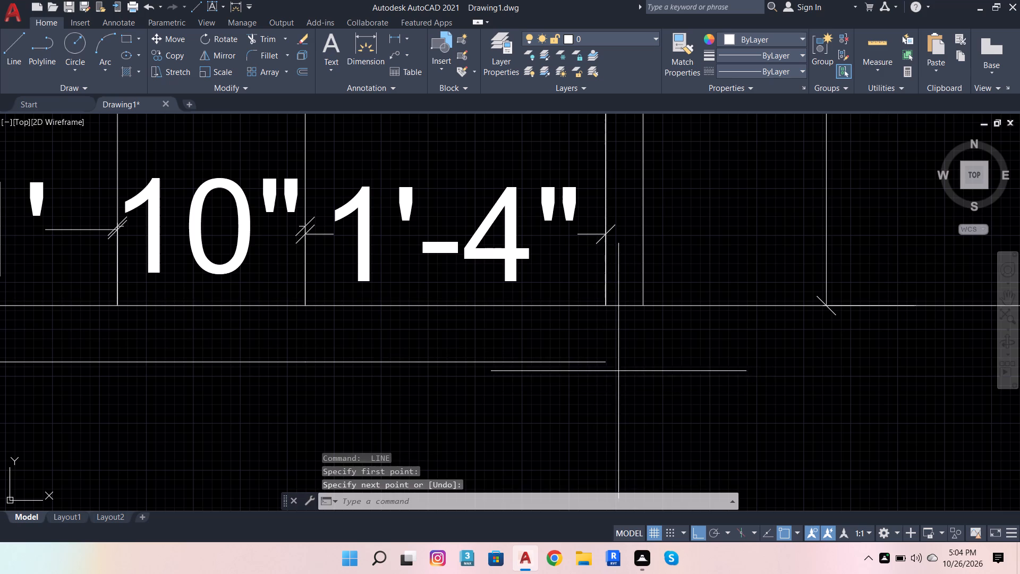
click(583, 367)
scroll(566, 301, up, 2)
click(572, 299)
key(space)
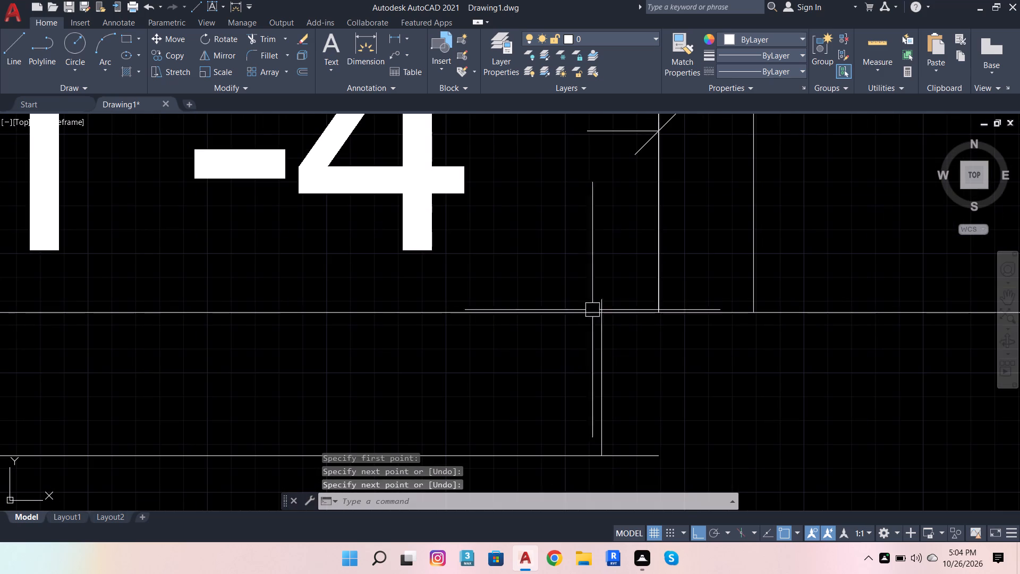
Fillet the corners where the two short verticals meet the base line with a 2" radius, using the Multiple option.
scroll(613, 344, down, 2)
scroll(534, 402, down, 2)
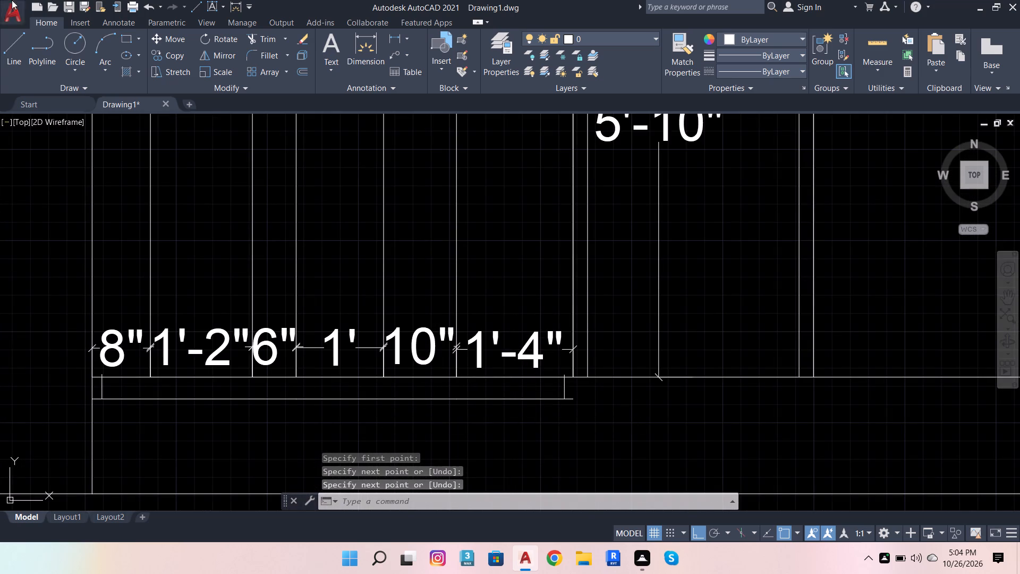
click(267, 55)
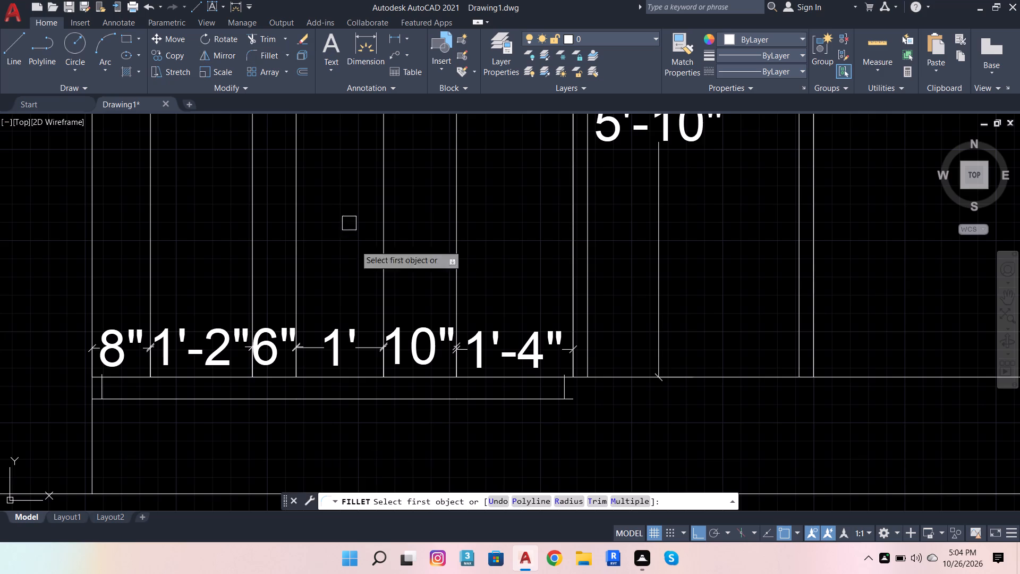
click(564, 499)
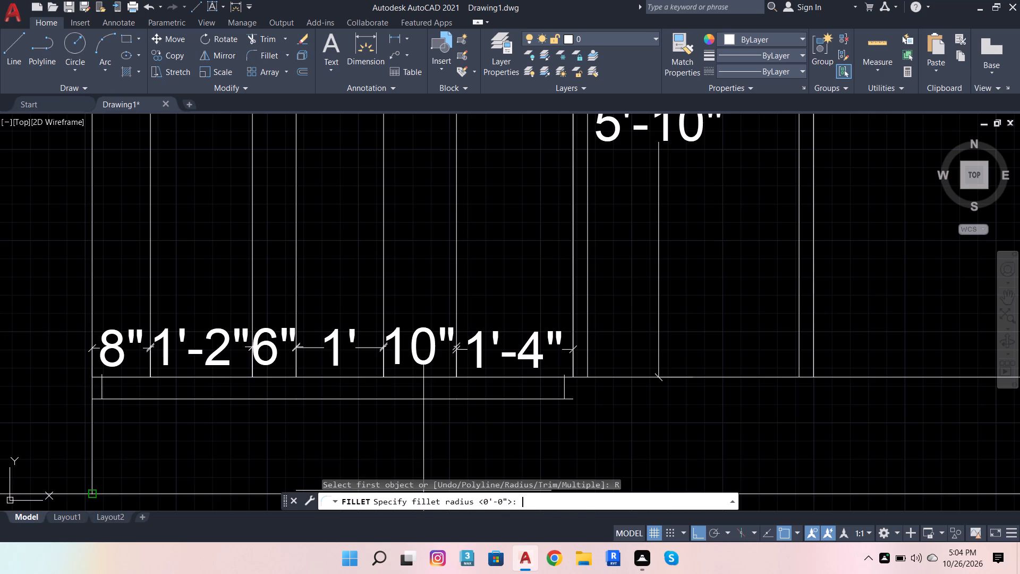
click(571, 501)
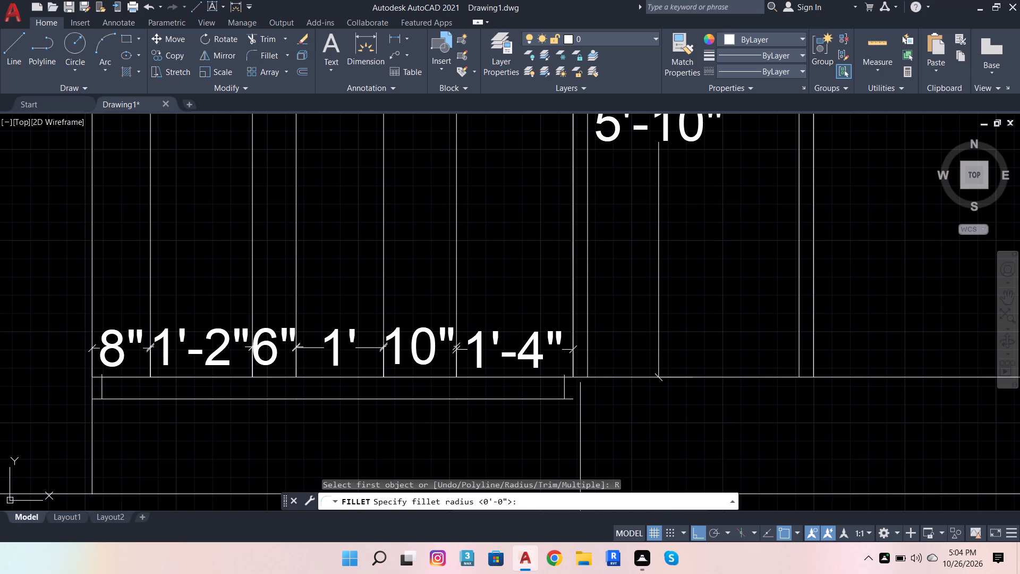
key(2)
key(Return)
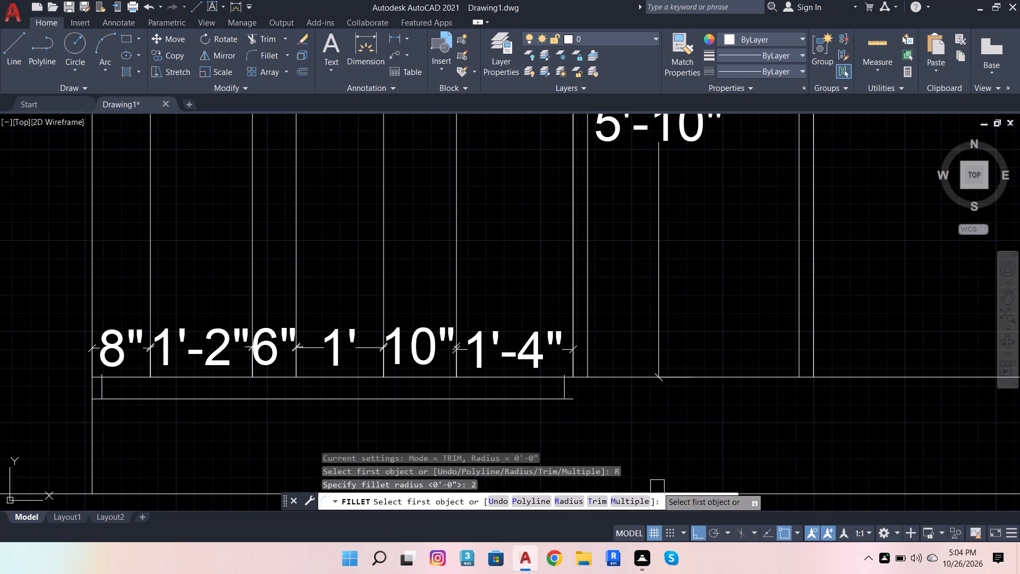
click(634, 504)
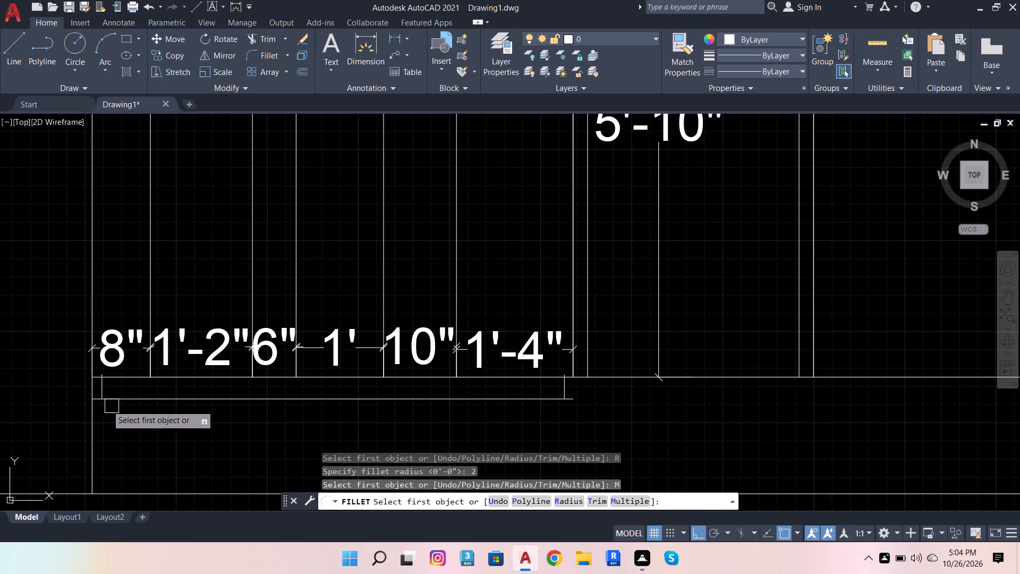
scroll(93, 403, up, 3)
click(122, 350)
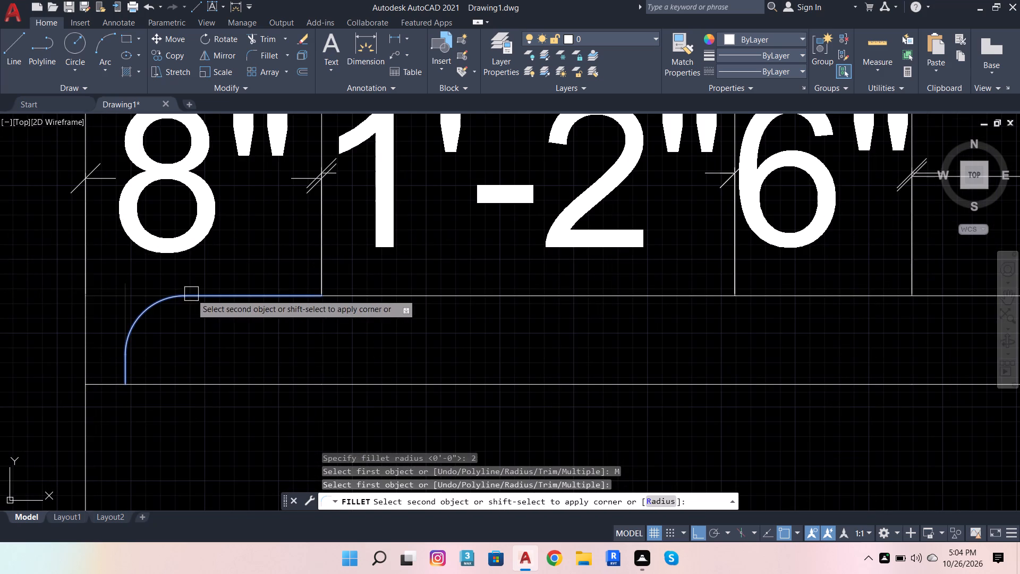
click(191, 294)
scroll(160, 359, down, 3)
scroll(643, 346, up, 2)
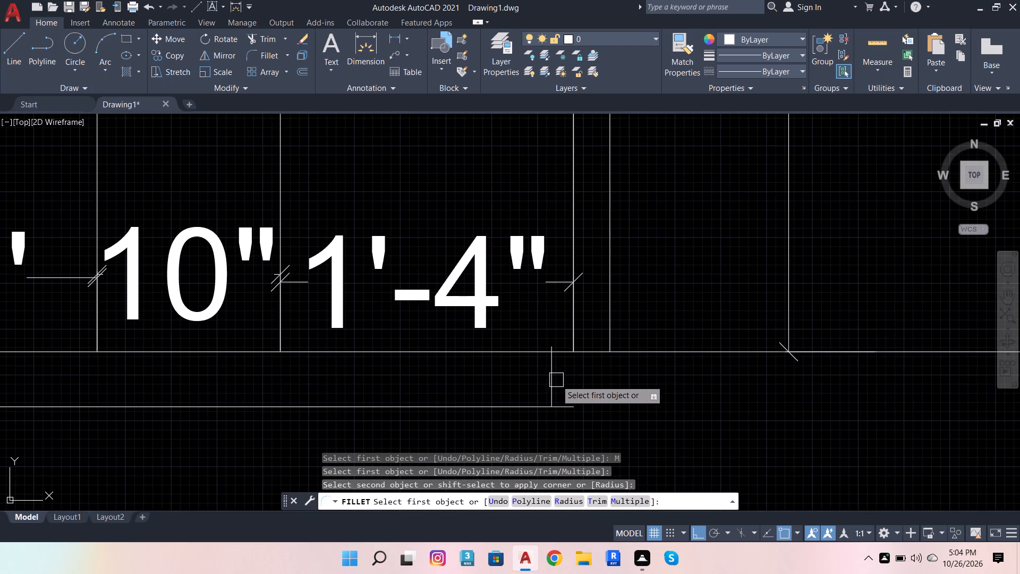
click(550, 378)
click(509, 354)
scroll(606, 411, down, 2)
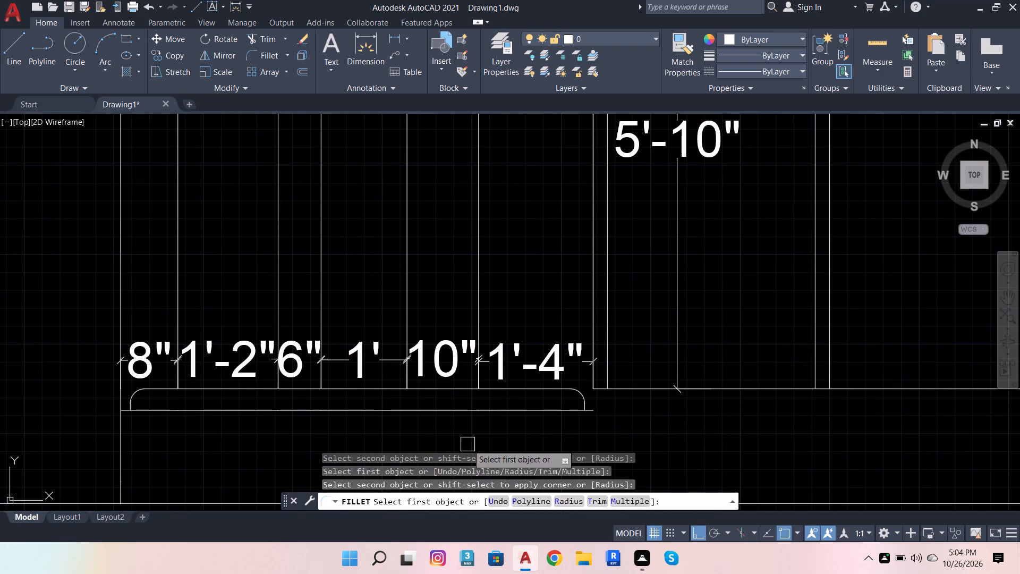
Draw a horizontal line along the base level from the left fillet's upper end leftward past the large arch's left edge.
click(15, 52)
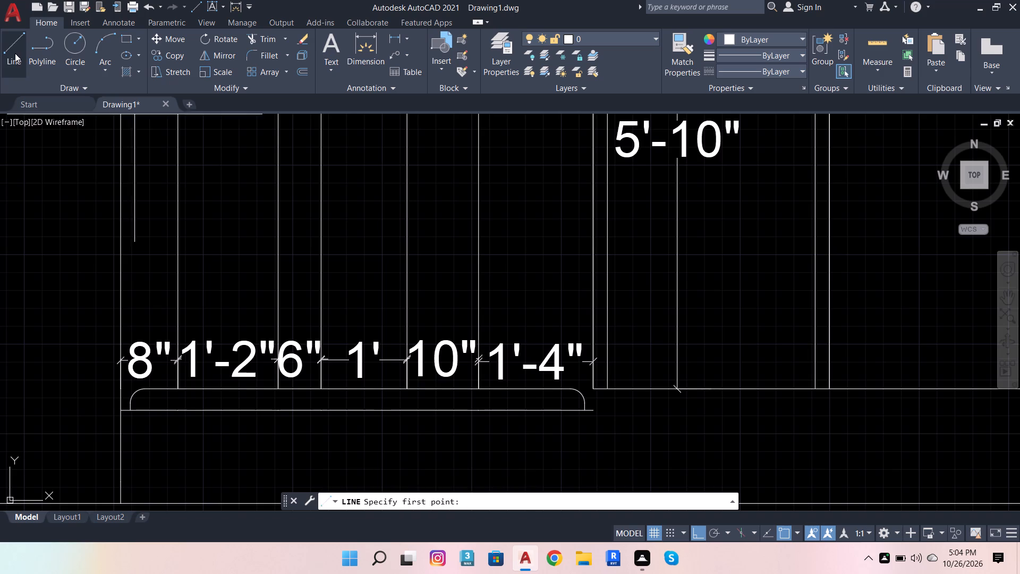
scroll(118, 392, up, 2)
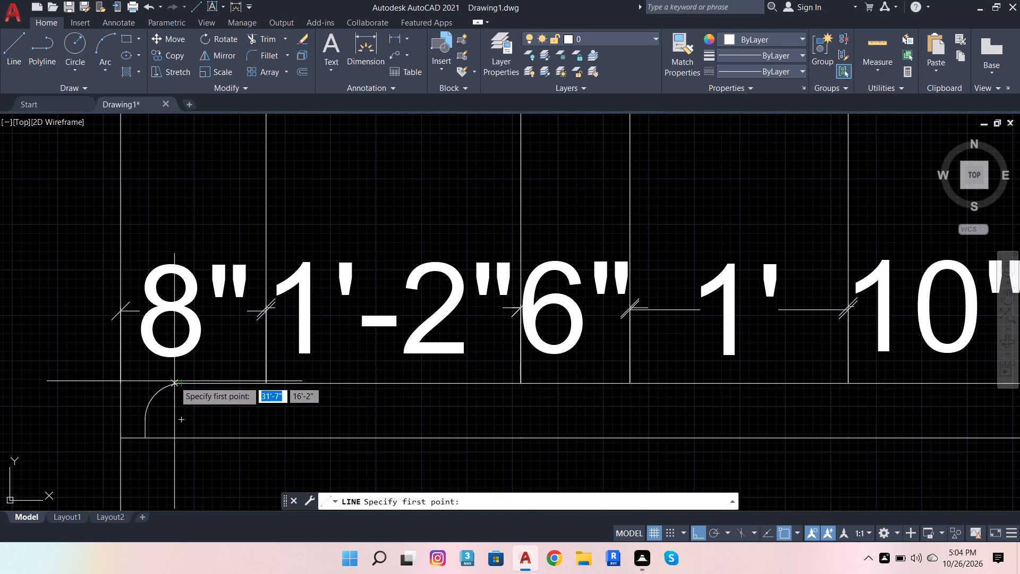
click(174, 381)
click(70, 392)
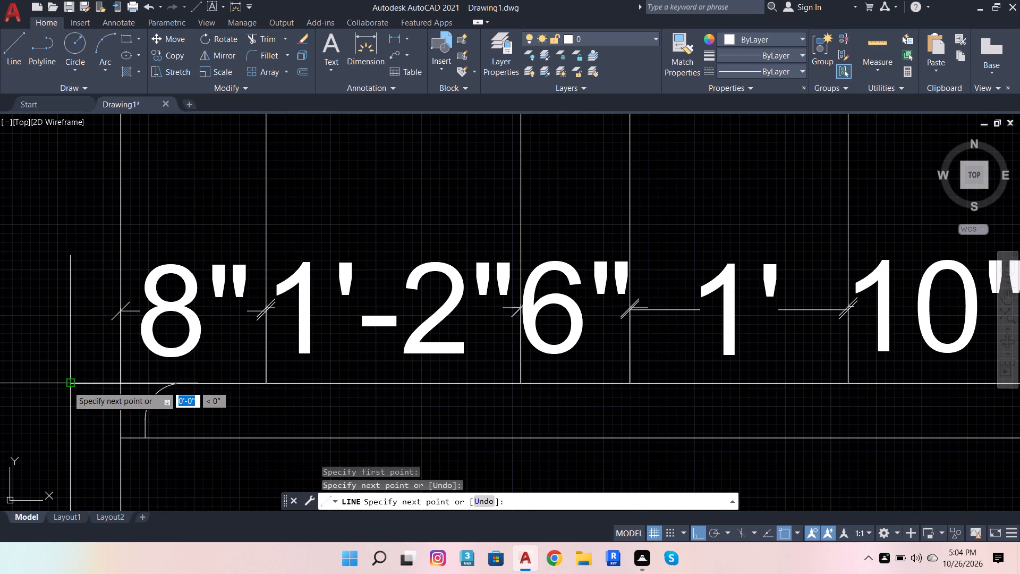
key(space)
Draw a horizontal line along the base level from the right fillet's upper end to the large arch's right edge.
key(space)
scroll(325, 418, down, 4)
scroll(334, 403, up, 3)
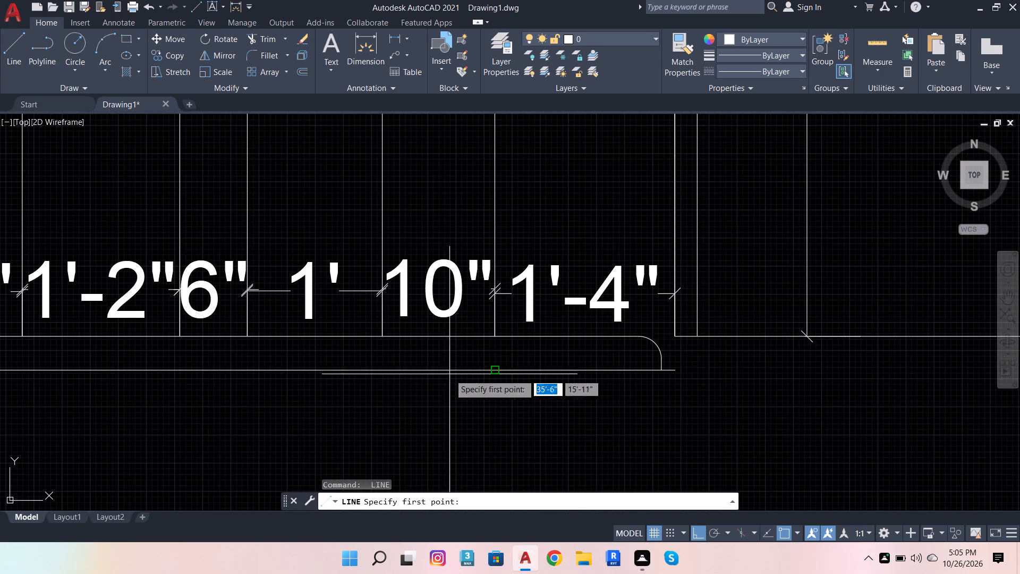
click(644, 335)
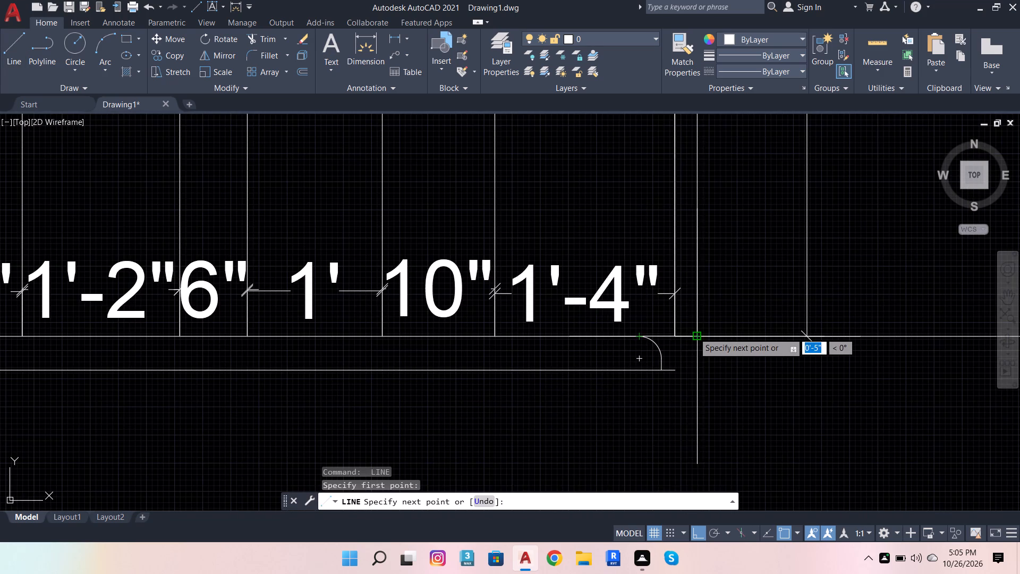
click(675, 335)
key(space)
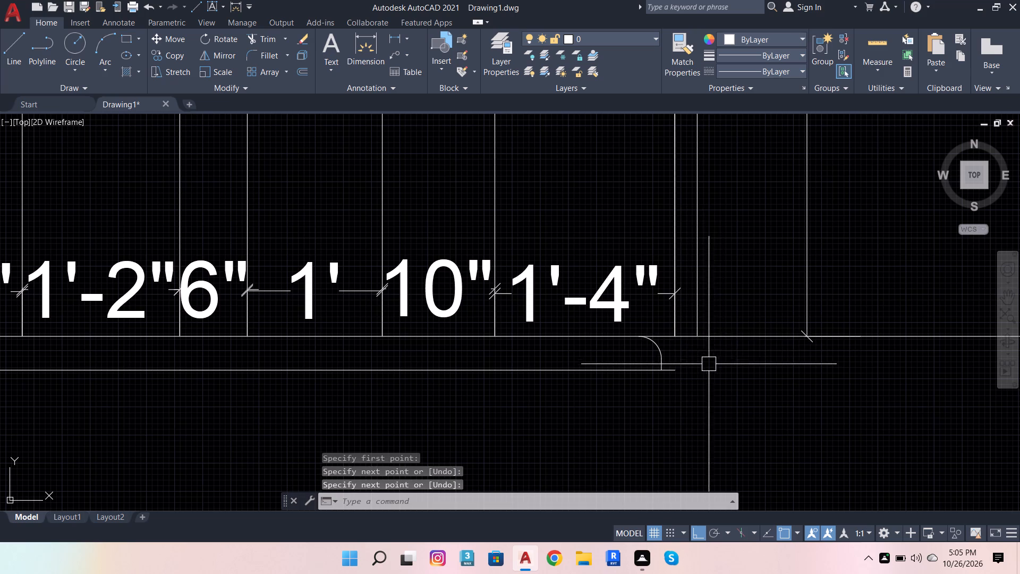
scroll(705, 370, down, 1)
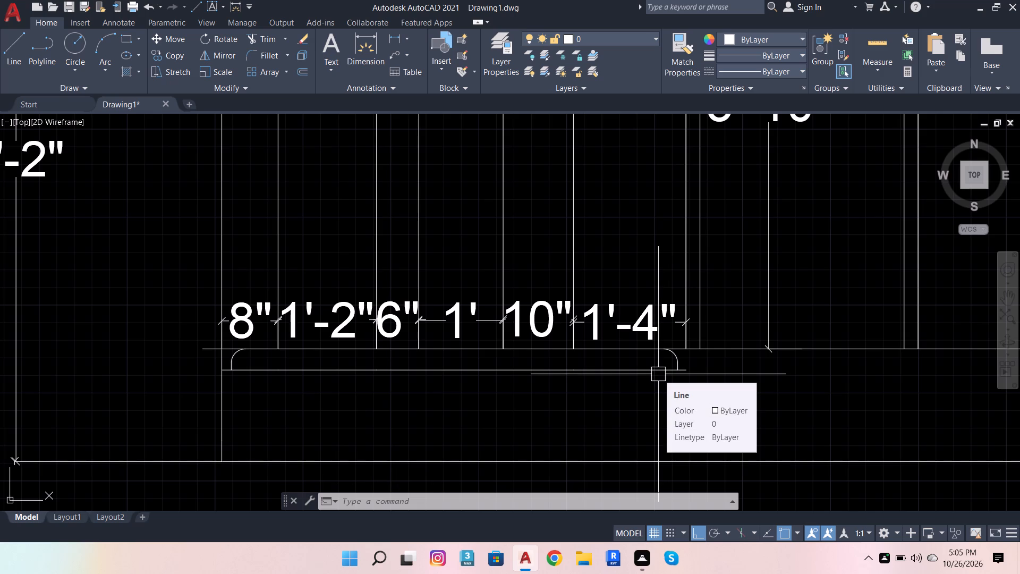
Join the six segments of the offset line below the large arch's panels into one line.
click(316, 371)
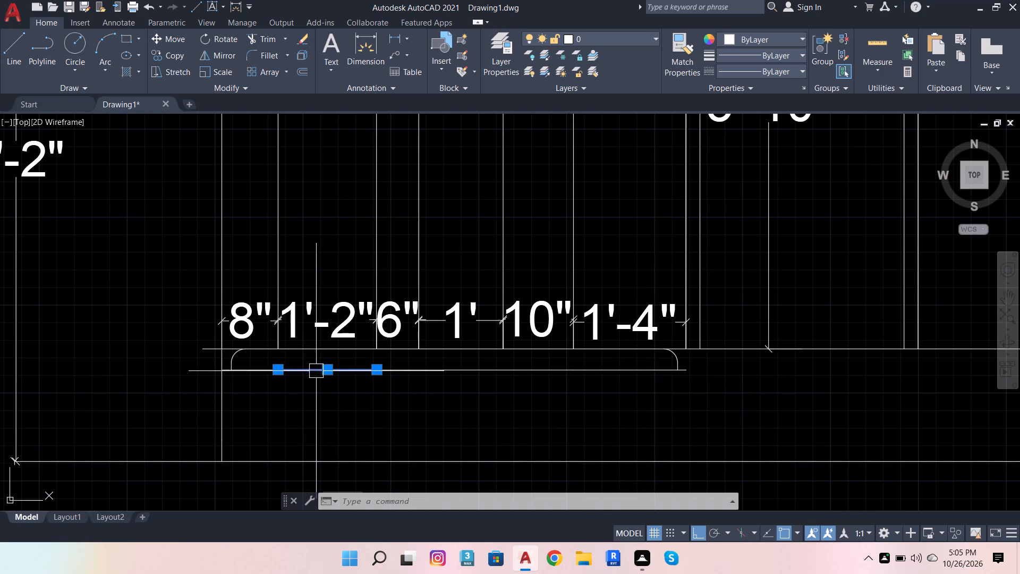
click(432, 367)
click(556, 375)
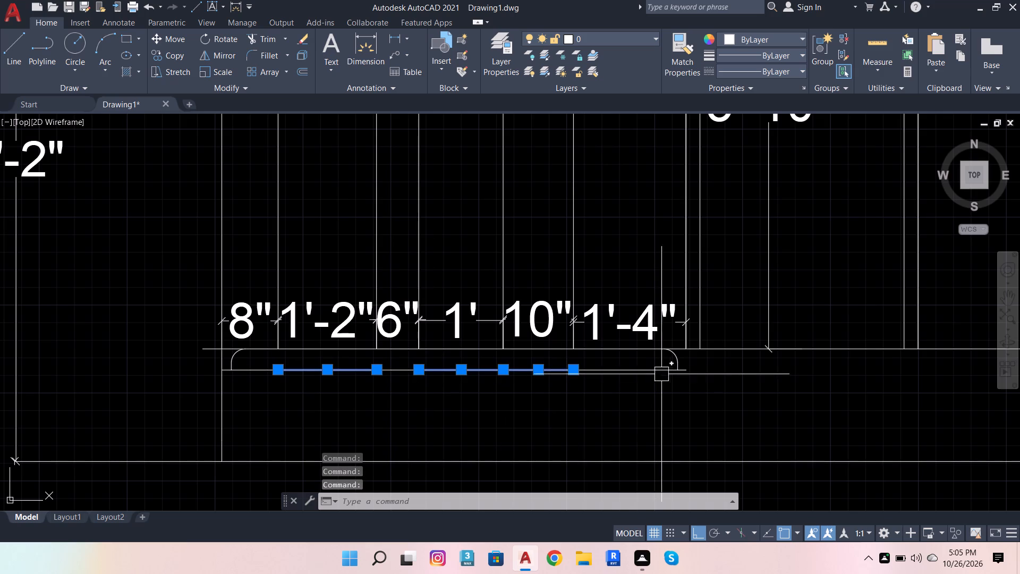
click(658, 367)
click(598, 376)
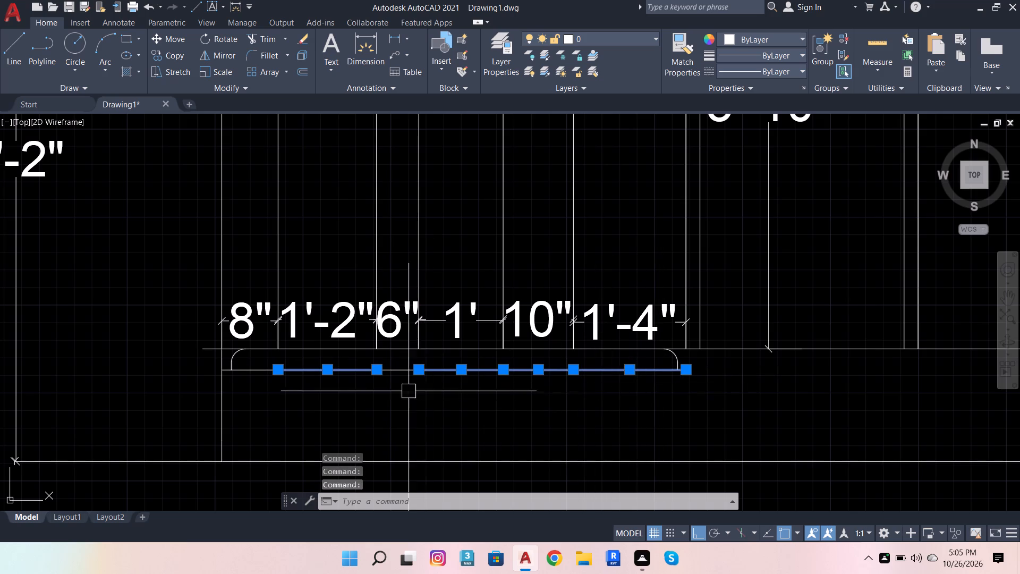
scroll(428, 366, up, 2)
click(365, 379)
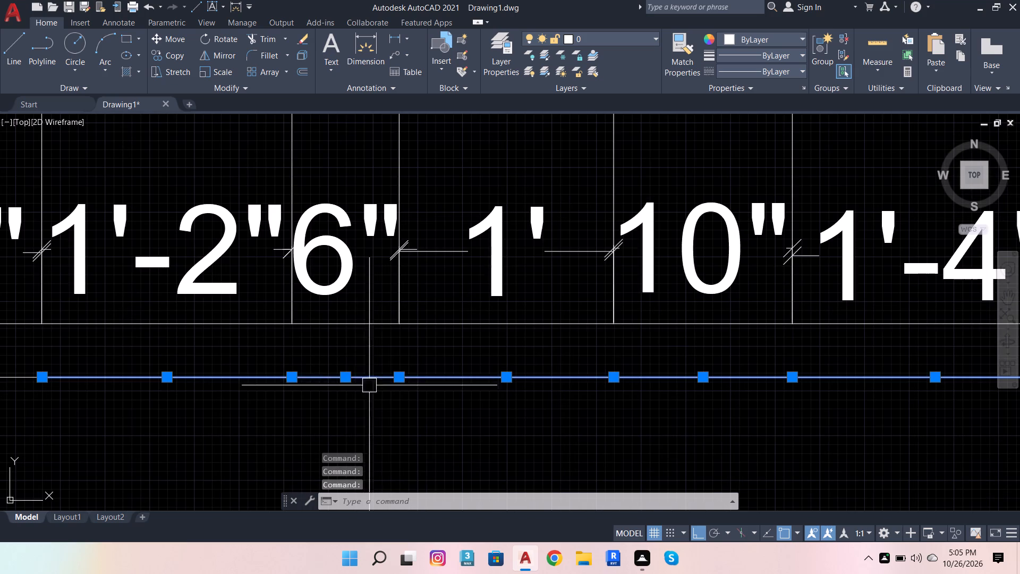
scroll(424, 417, down, 4)
scroll(321, 415, up, 2)
click(409, 413)
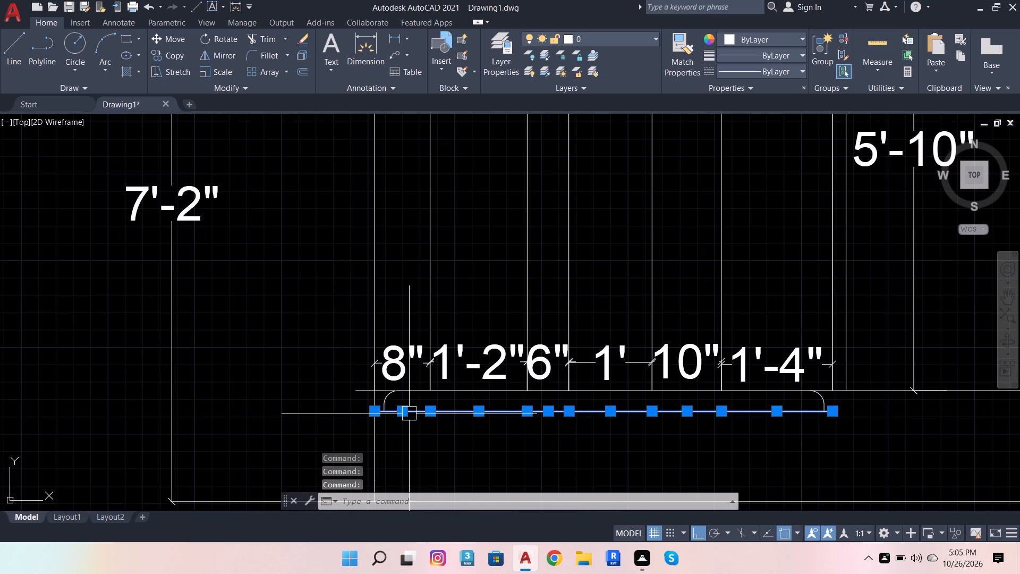
key(j)
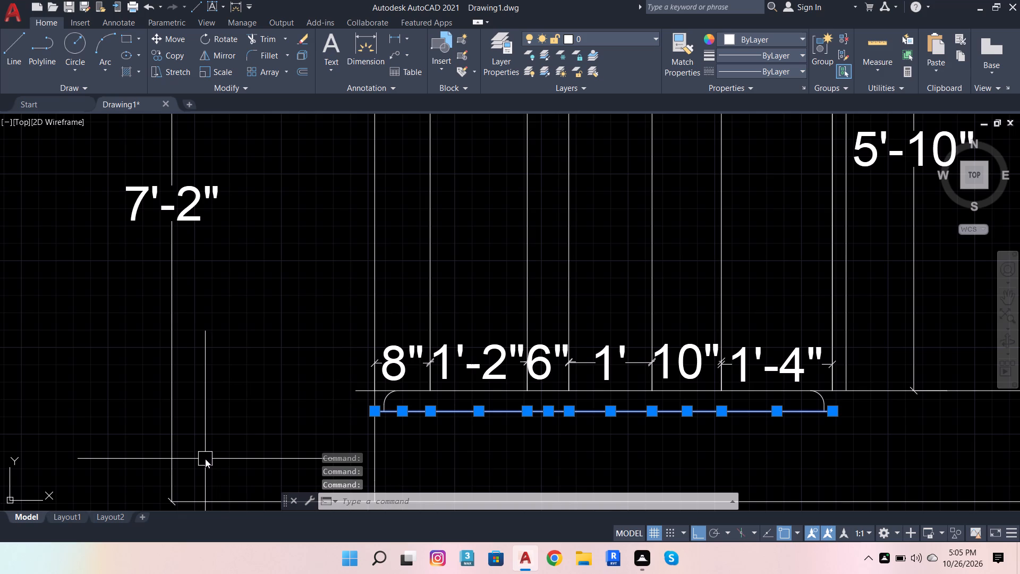
key(Return)
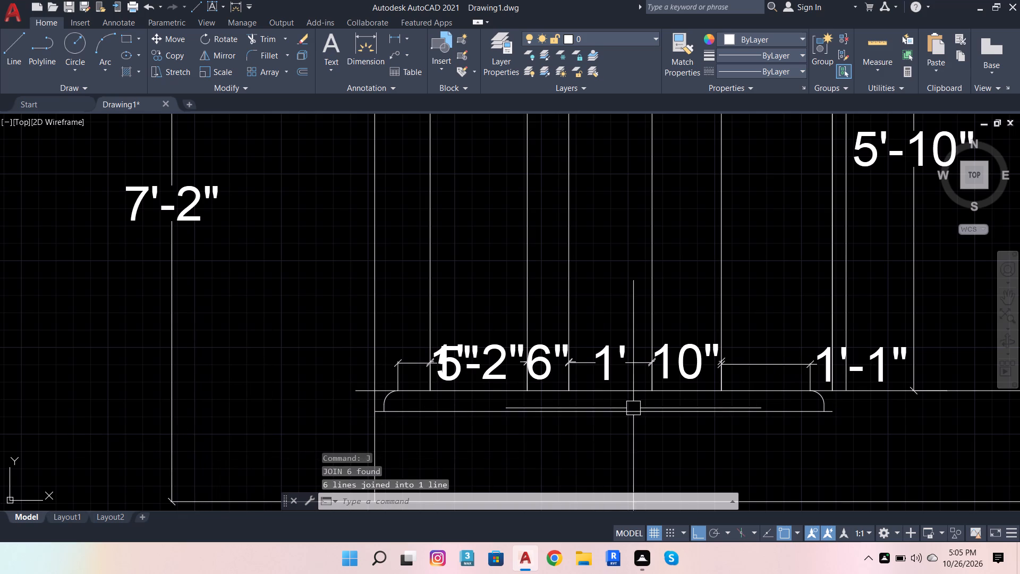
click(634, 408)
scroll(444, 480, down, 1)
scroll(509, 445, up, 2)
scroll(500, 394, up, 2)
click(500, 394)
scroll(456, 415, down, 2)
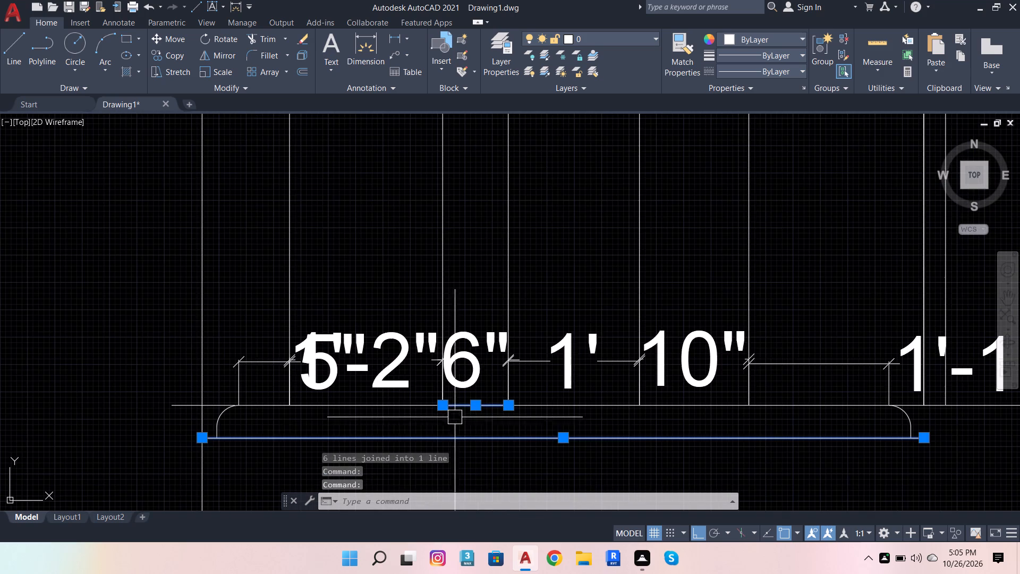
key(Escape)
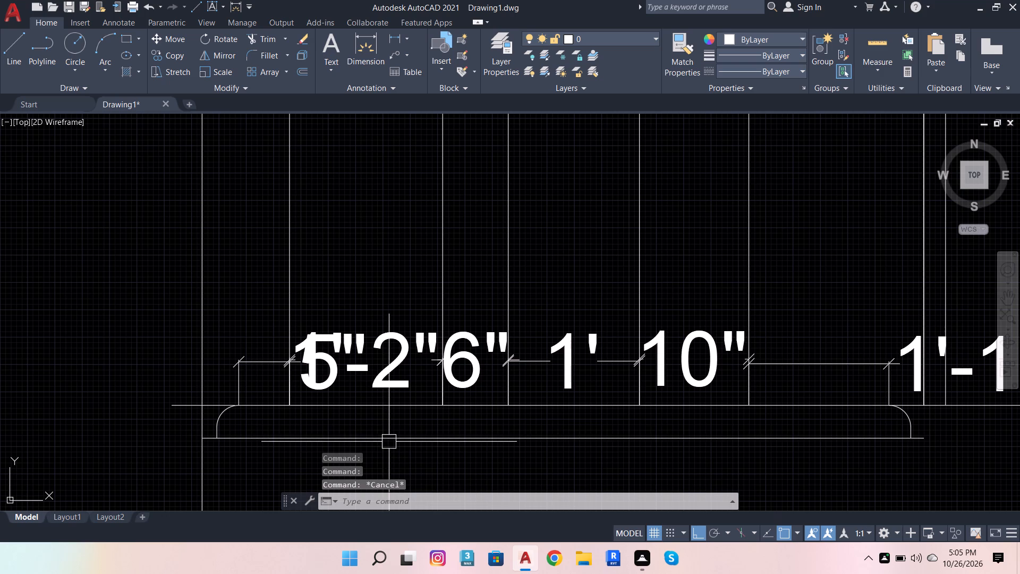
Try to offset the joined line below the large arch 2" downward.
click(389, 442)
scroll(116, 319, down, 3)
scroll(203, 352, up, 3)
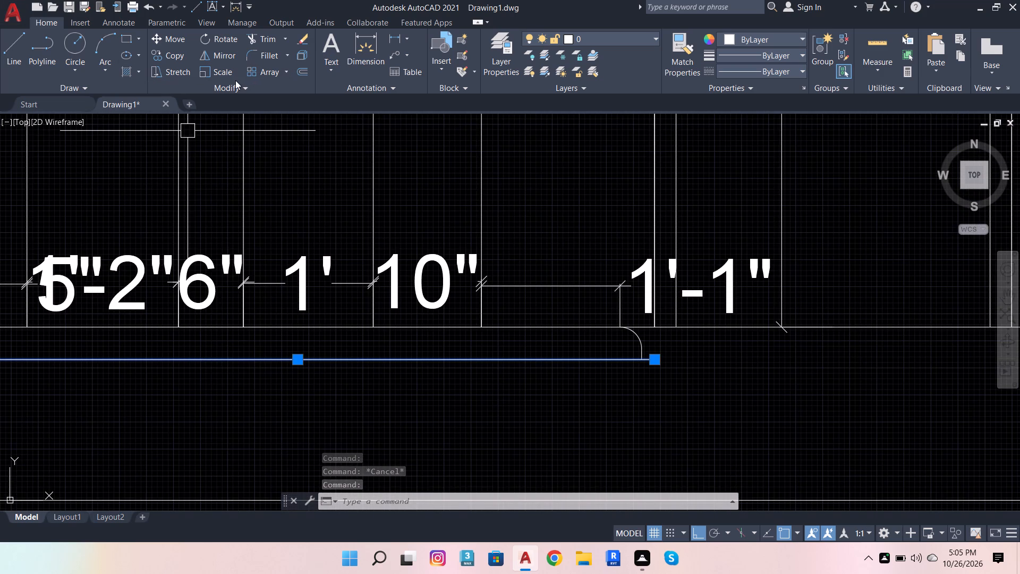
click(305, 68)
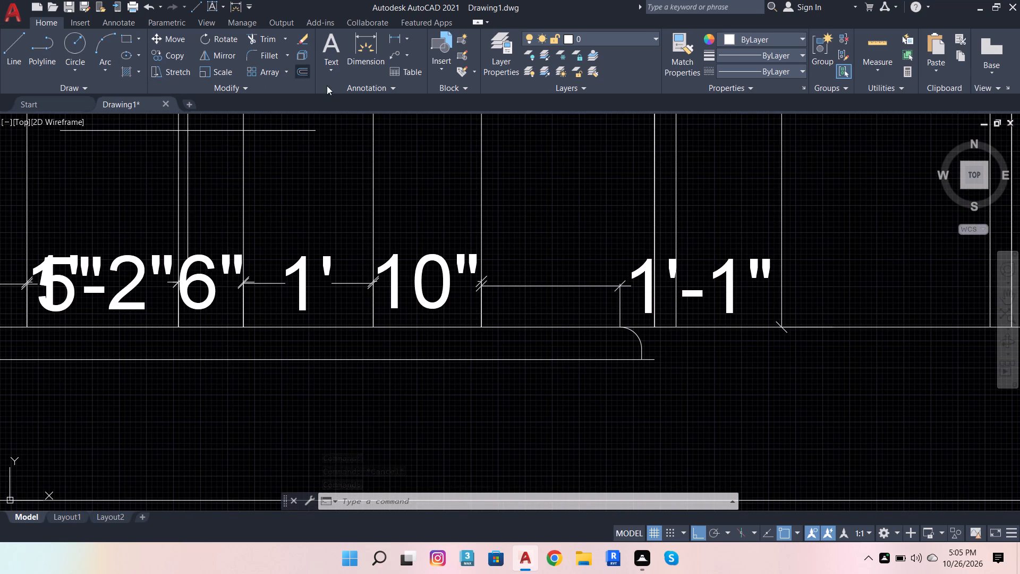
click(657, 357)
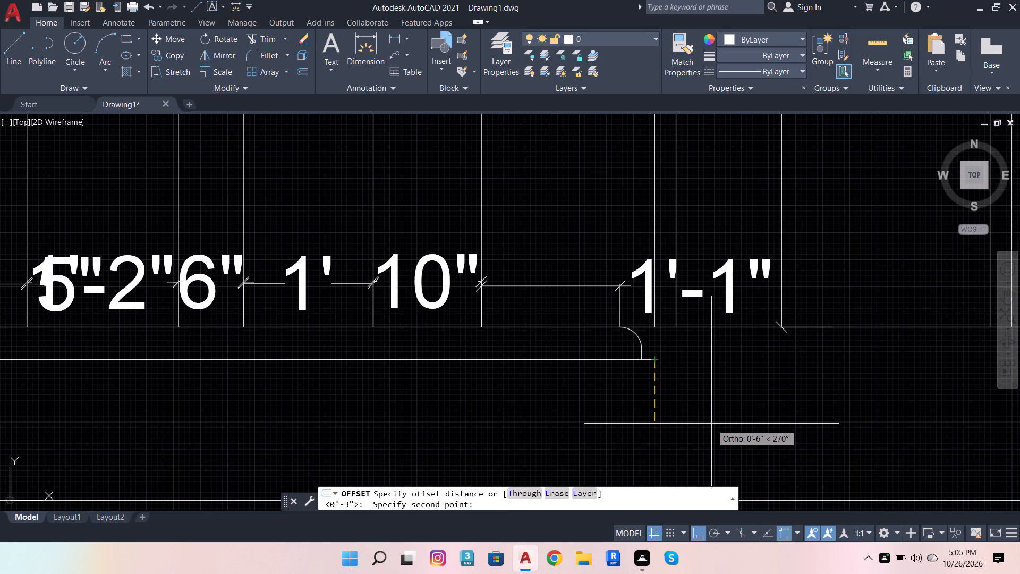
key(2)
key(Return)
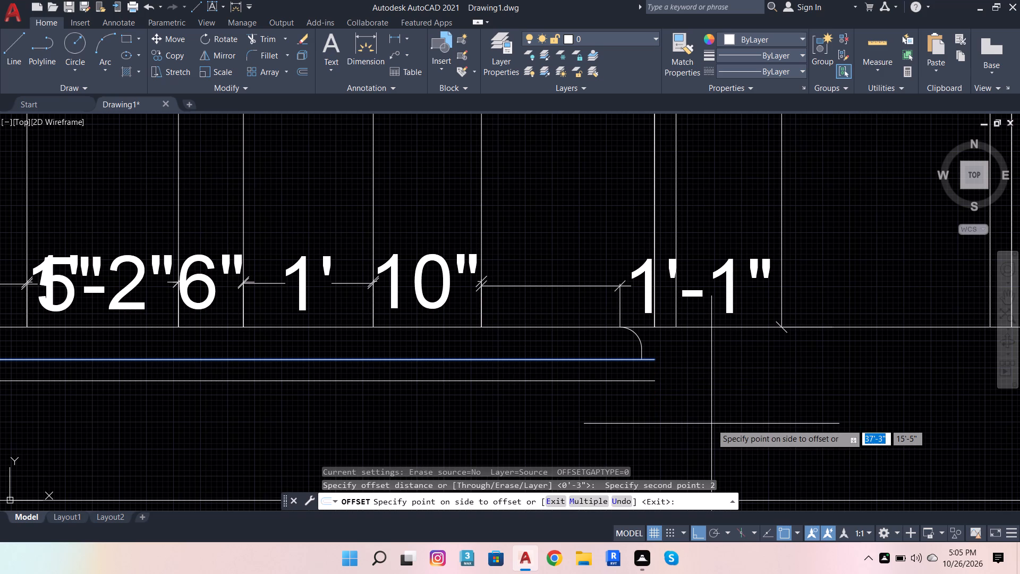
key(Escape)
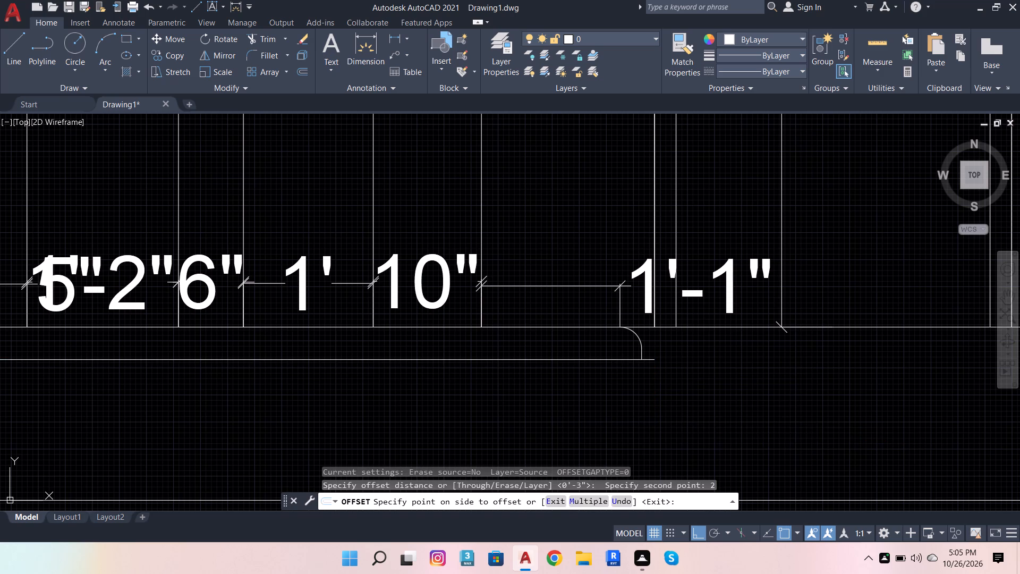
Offset the joined line below the large arch 1" downward.
click(608, 357)
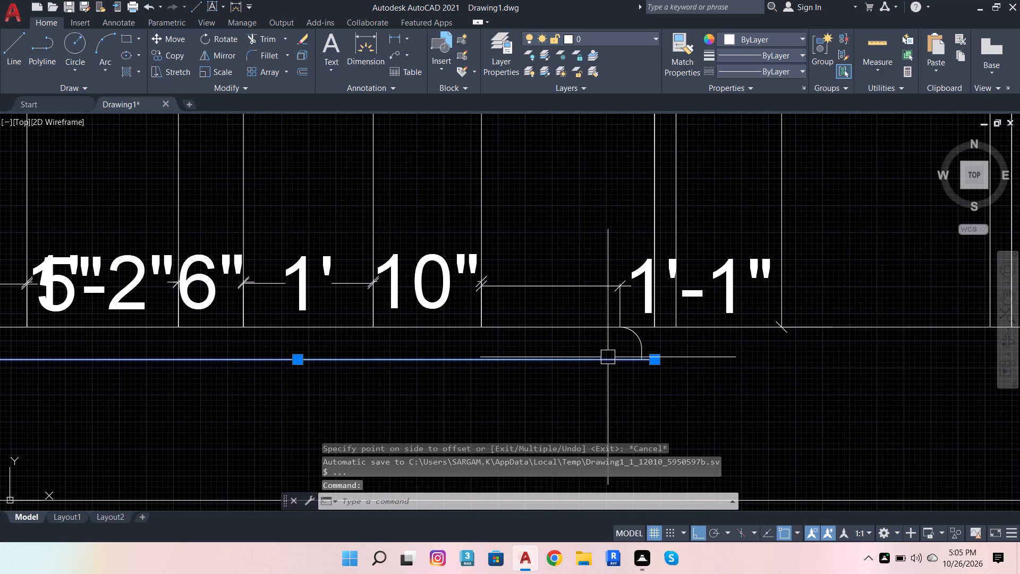
click(300, 78)
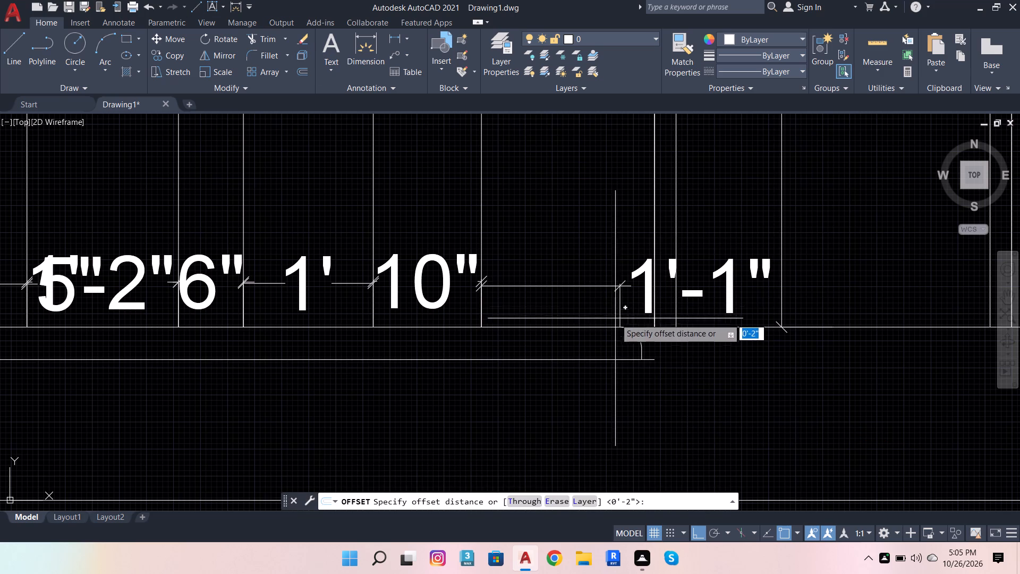
click(660, 365)
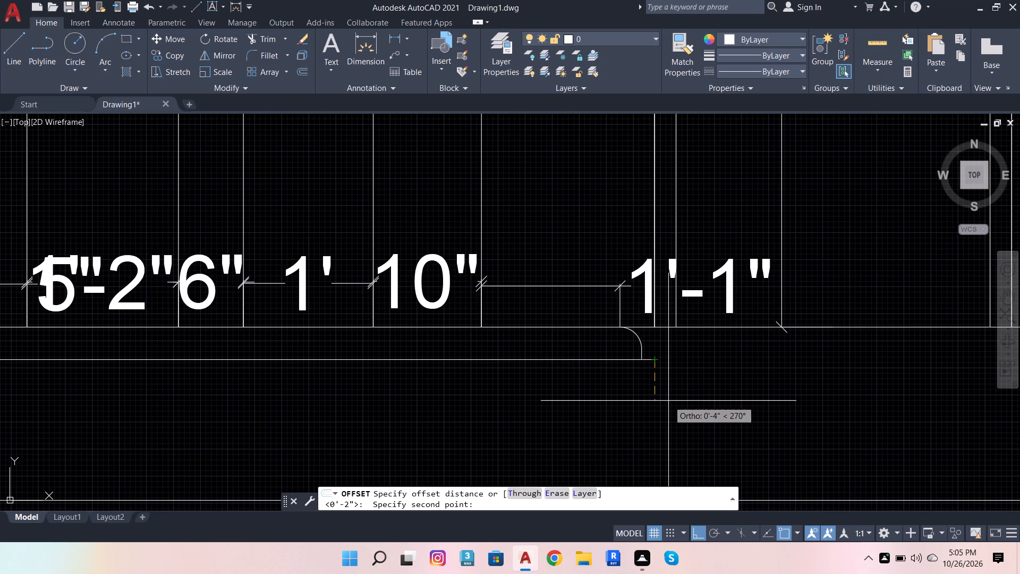
key(1)
key(Return)
click(668, 401)
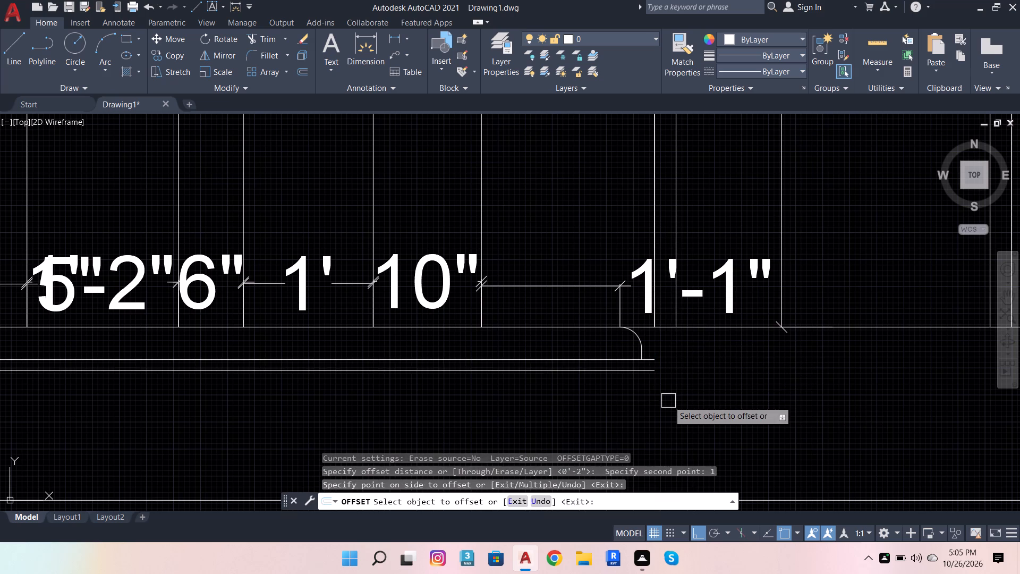
Draw a horizontal line over the inner line just above the bottom boundary, from the large arch's left edge past the outer boundary's right side.
scroll(668, 401, down, 3)
scroll(649, 447, up, 2)
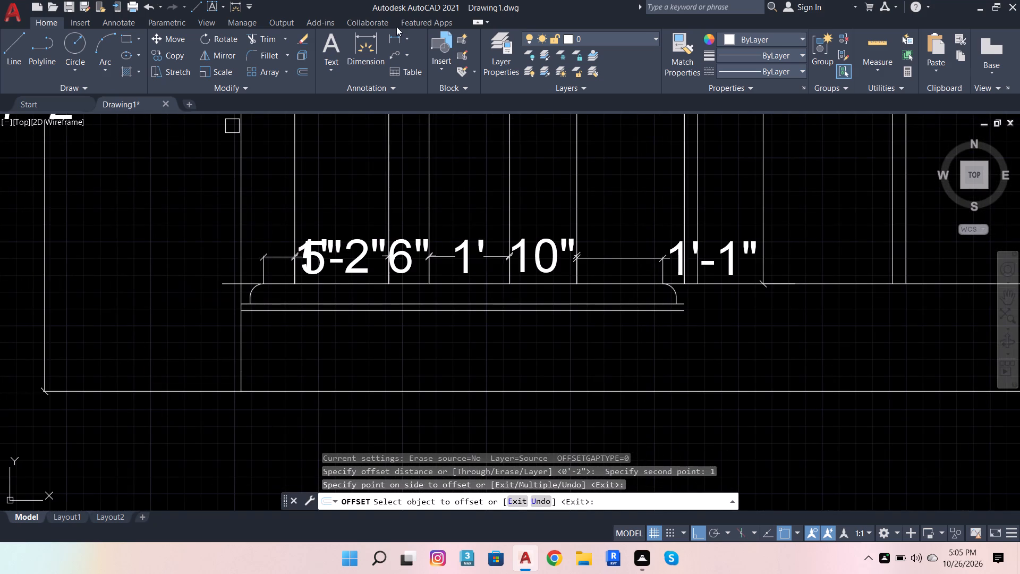
click(6, 49)
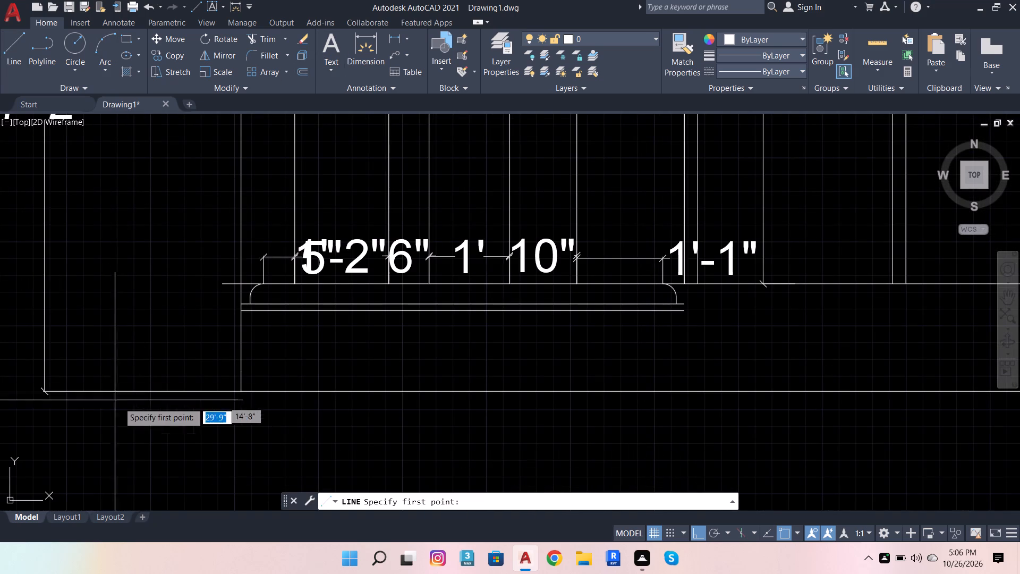
click(241, 374)
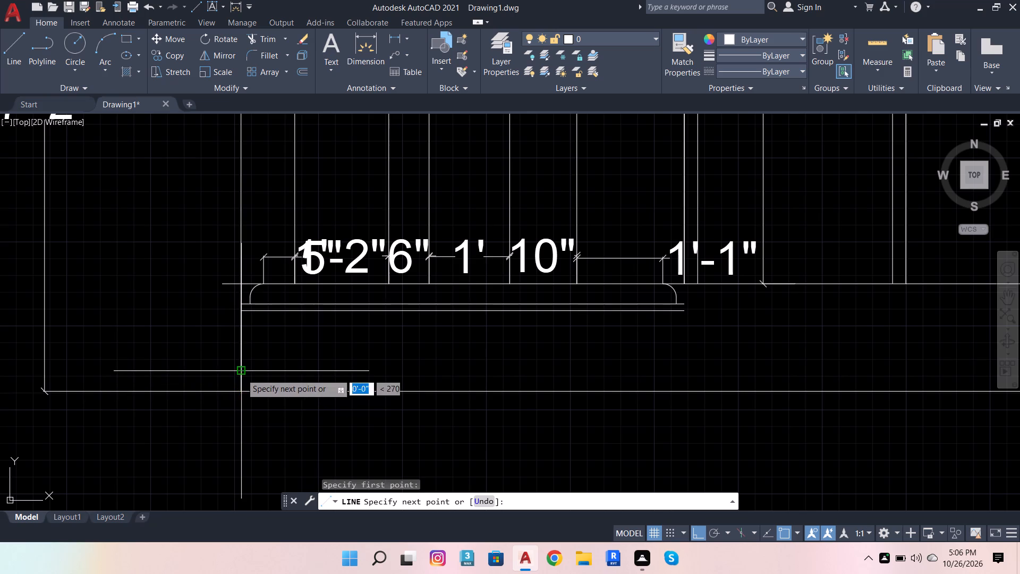
scroll(541, 330, down, 1)
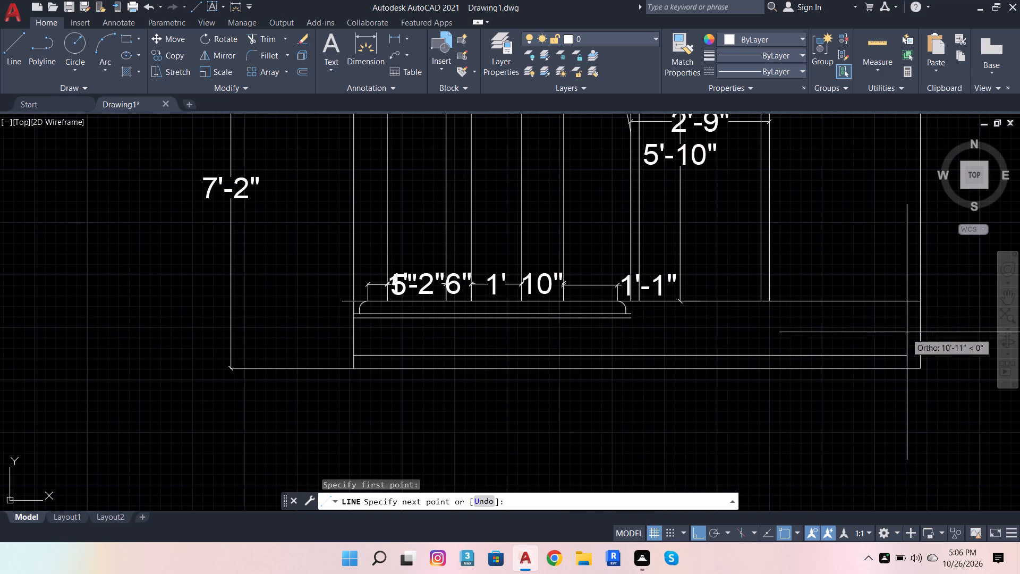
click(950, 328)
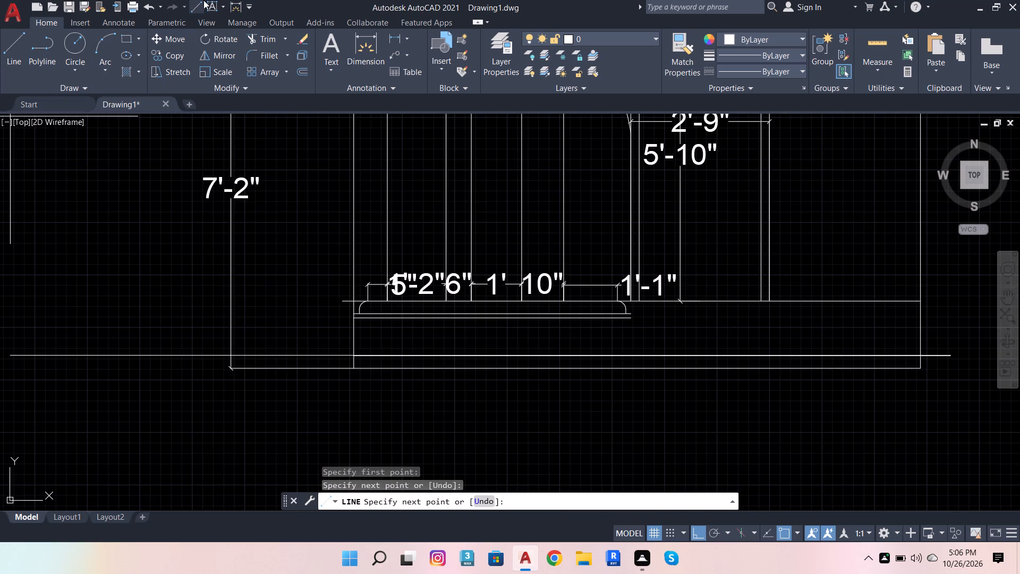
Trim the new horizontal line's overhang beyond the outer boundary's right side.
click(258, 41)
scroll(415, 318, down, 2)
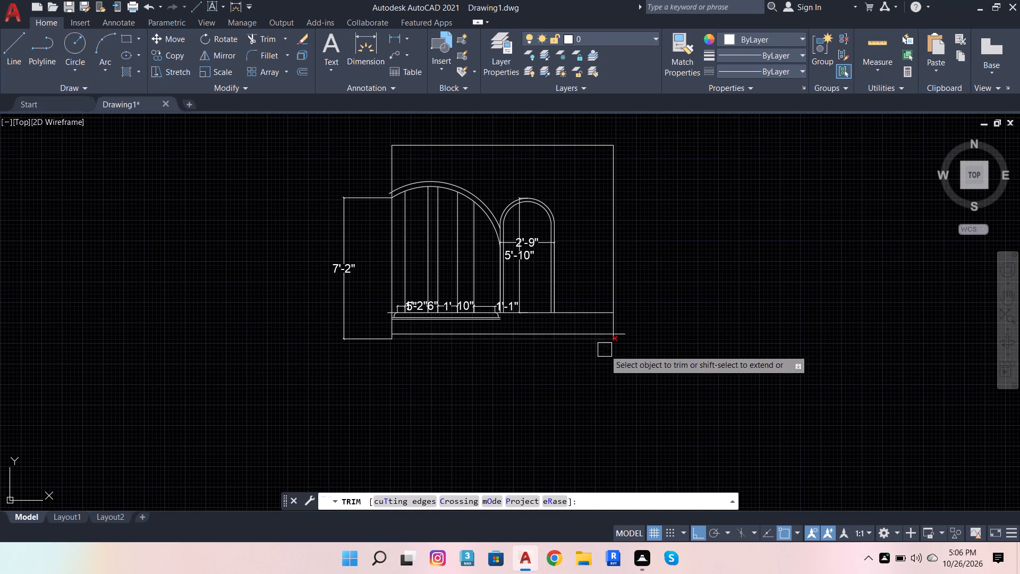
click(633, 337)
click(625, 334)
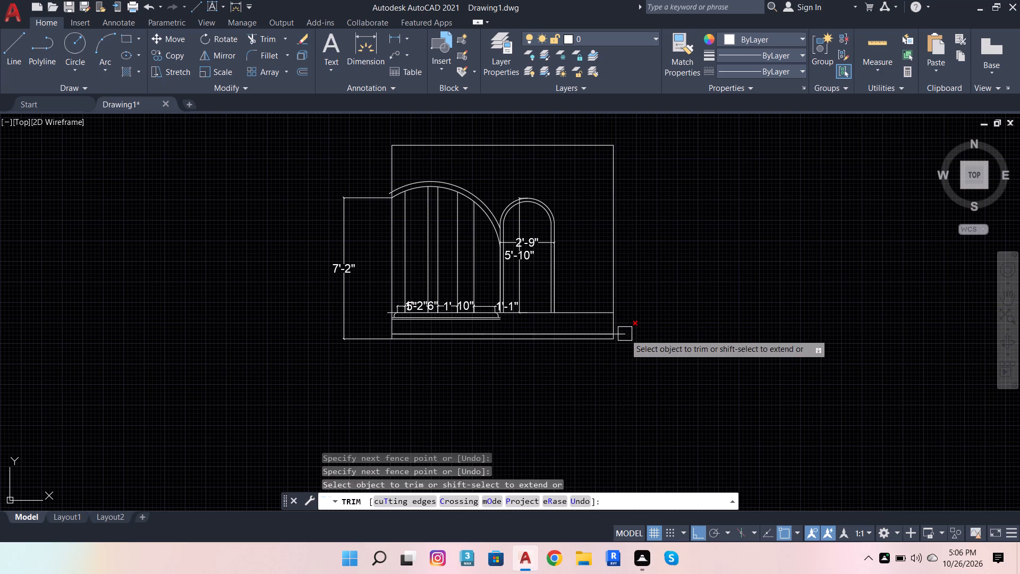
scroll(618, 340, up, 2)
click(614, 325)
Draw a vertical line from the large arch's right edge at base level down past the bottom boundary.
scroll(641, 360, down, 2)
scroll(494, 374, up, 2)
scroll(228, 300, up, 2)
scroll(0, 349, down, 1)
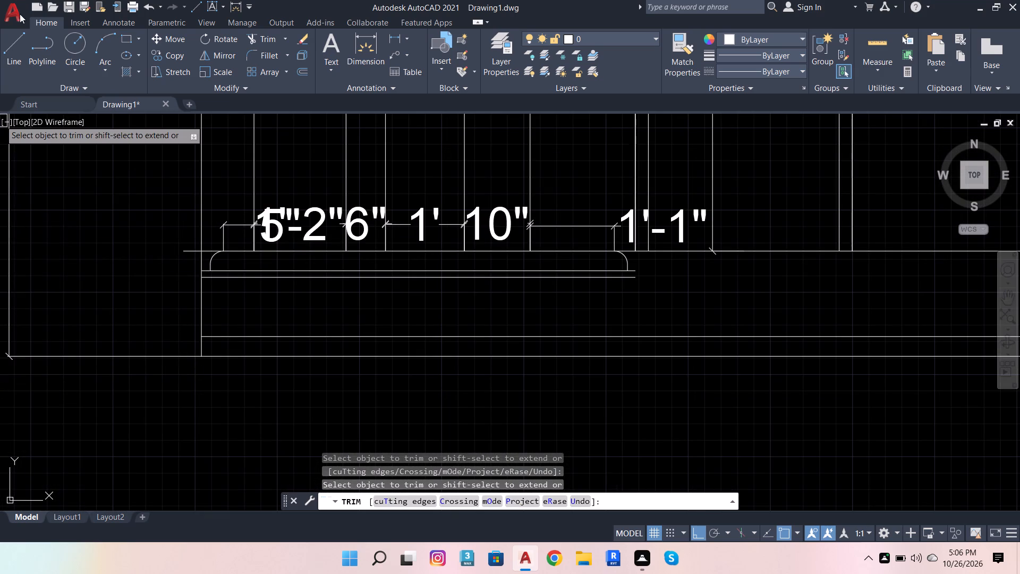
click(8, 49)
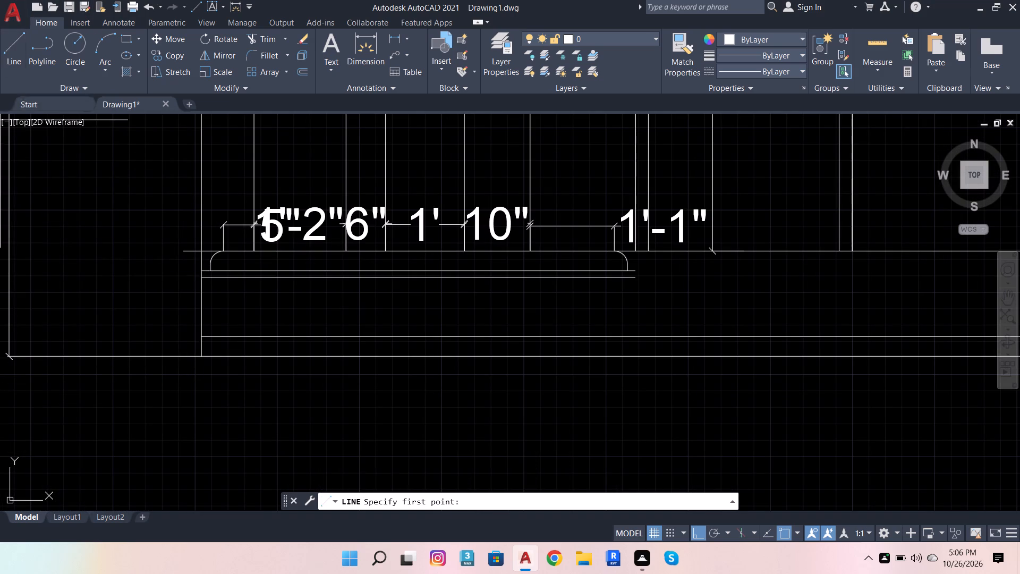
scroll(540, 363, down, 2)
scroll(593, 334, up, 2)
click(554, 297)
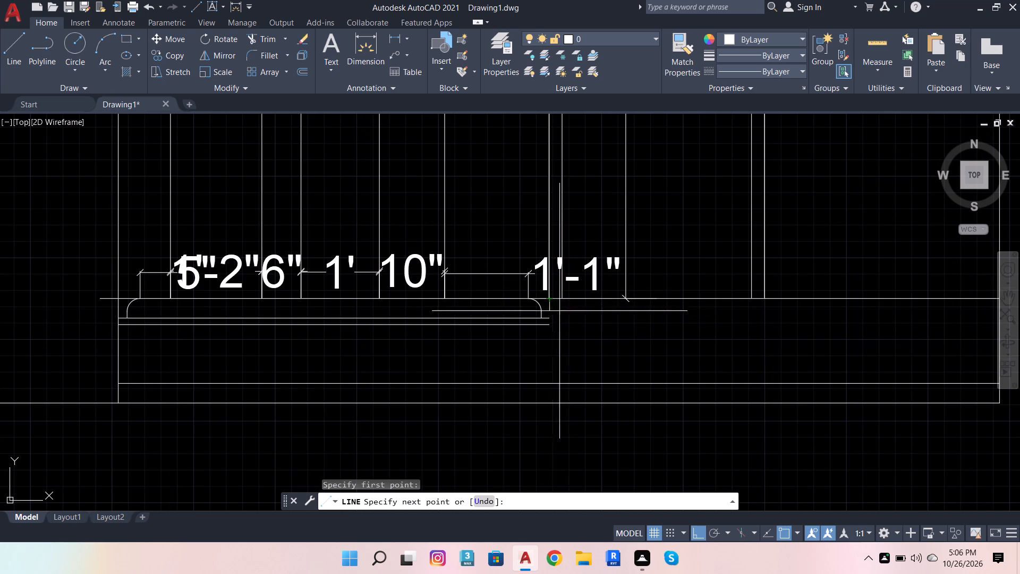
click(551, 431)
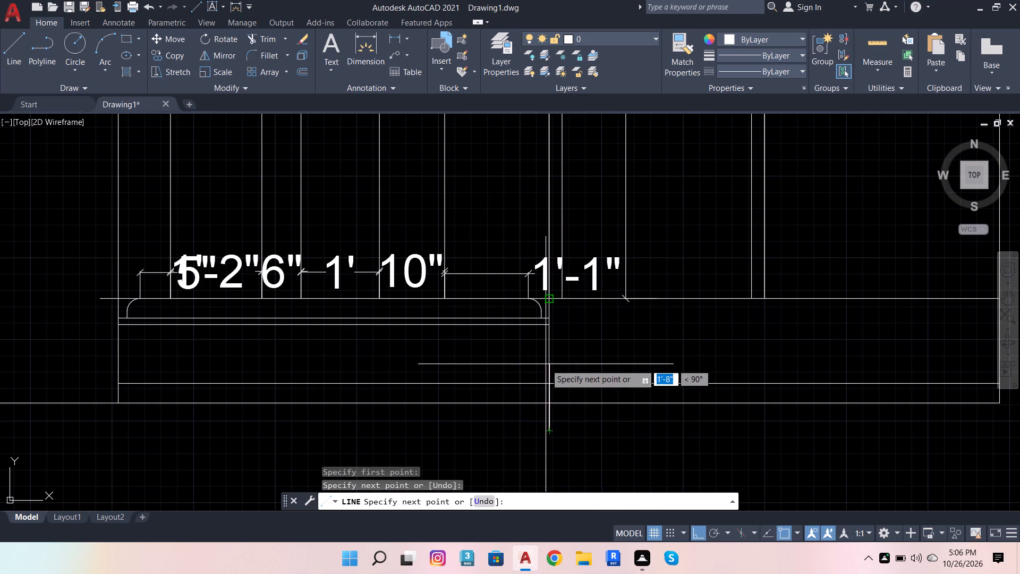
key(space)
Trim the vertical line below the bottom boundary and the lower horizontal line to the right of the vertical line.
click(269, 36)
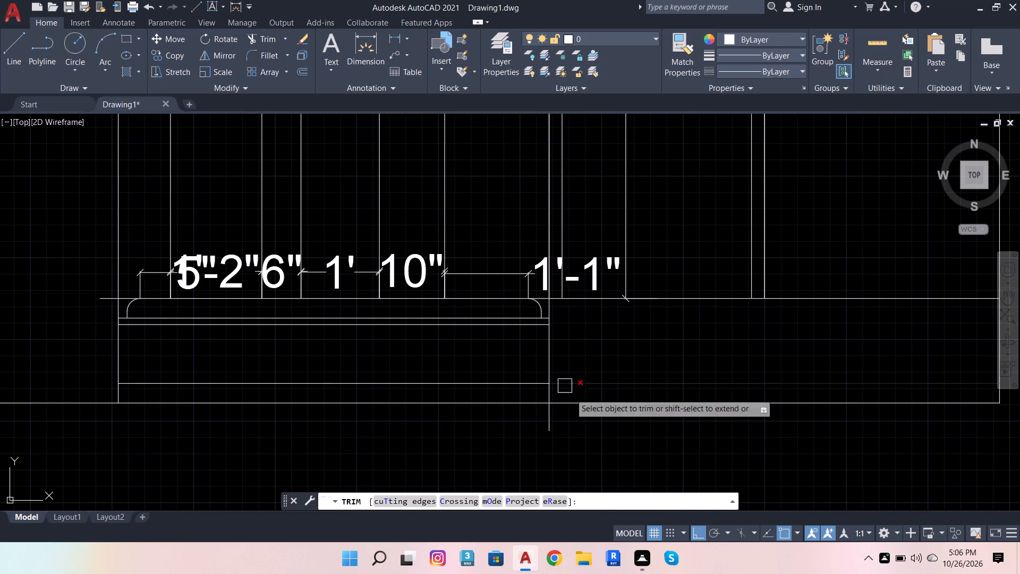
click(551, 424)
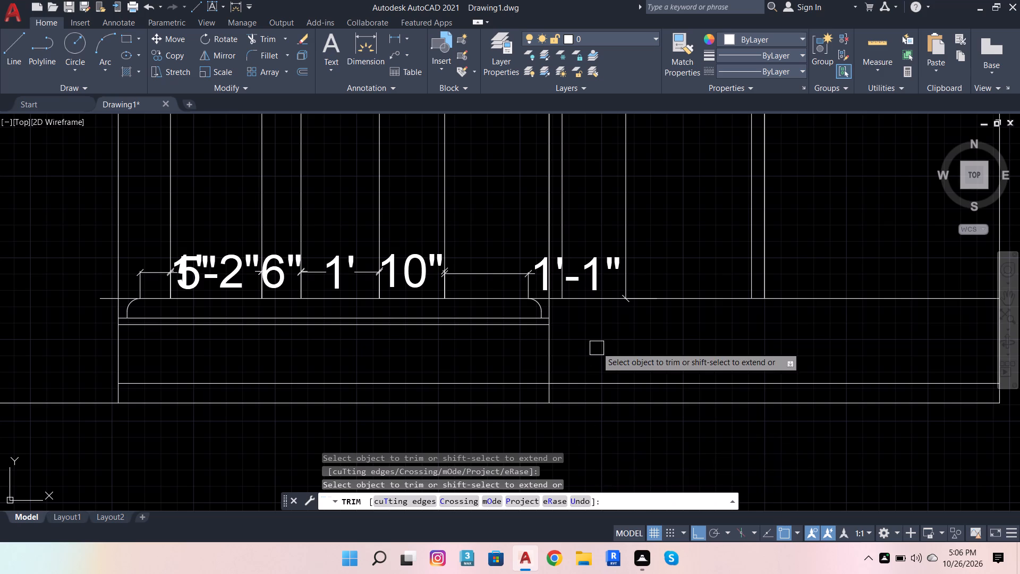
click(596, 381)
Trim the end of the large arch's outer curve that projects beyond the left boundary line.
scroll(466, 451, down, 2)
scroll(501, 476, up, 2)
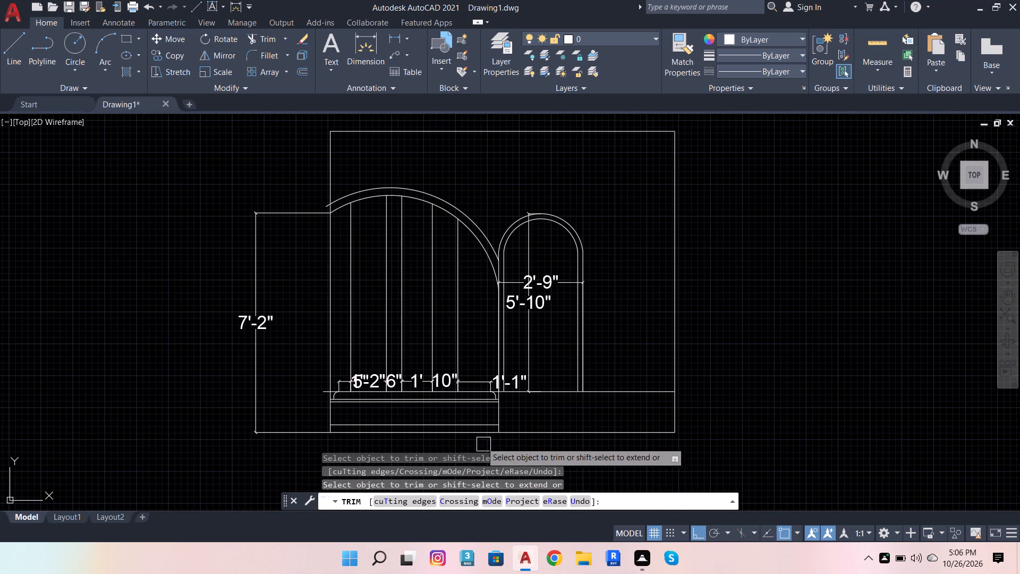
scroll(428, 432, up, 2)
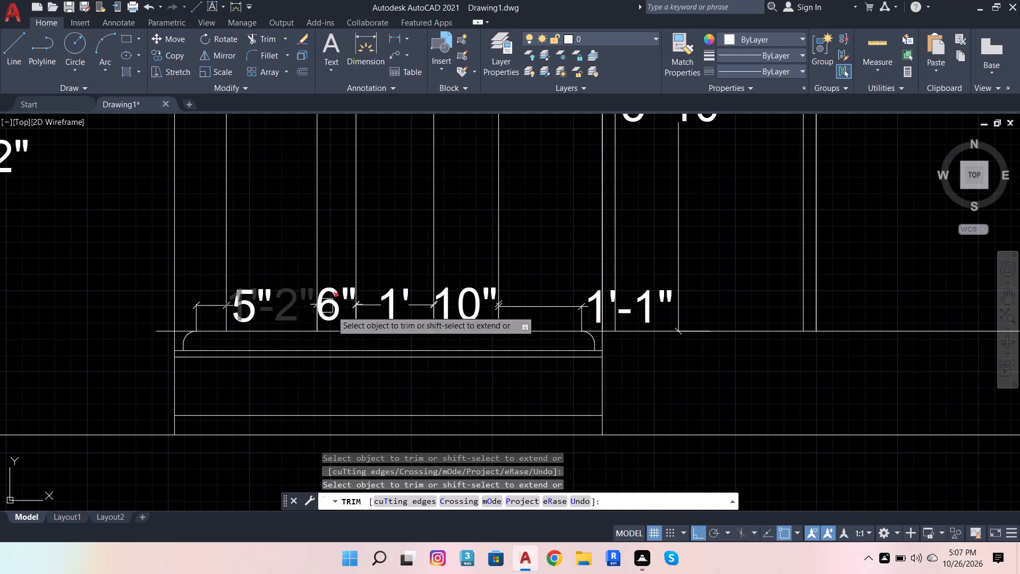
scroll(377, 394, down, 4)
scroll(490, 337, up, 1)
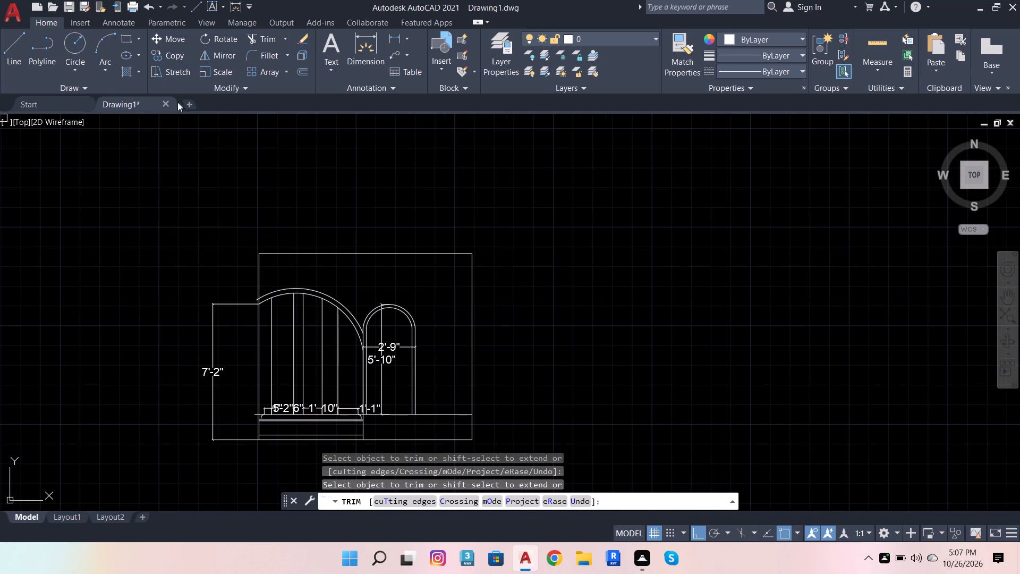
scroll(266, 293, up, 4)
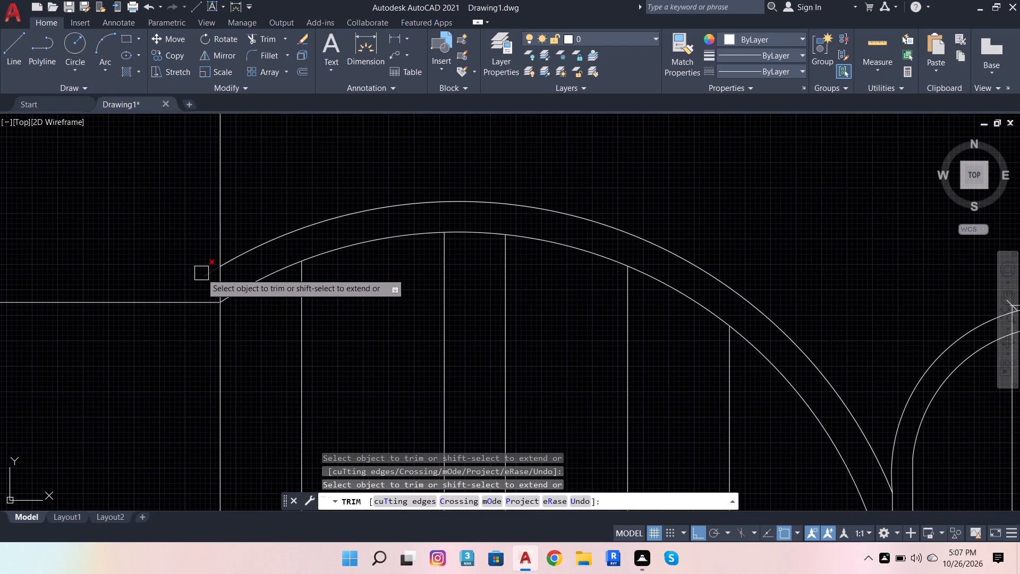
click(202, 272)
Draw a rectangle about 3' by 5'-11" from the smaller arch's right springing point to the outer boundary's lower-right corner.
scroll(18, 121, down, 4)
scroll(199, 309, down, 2)
scroll(210, 236, up, 3)
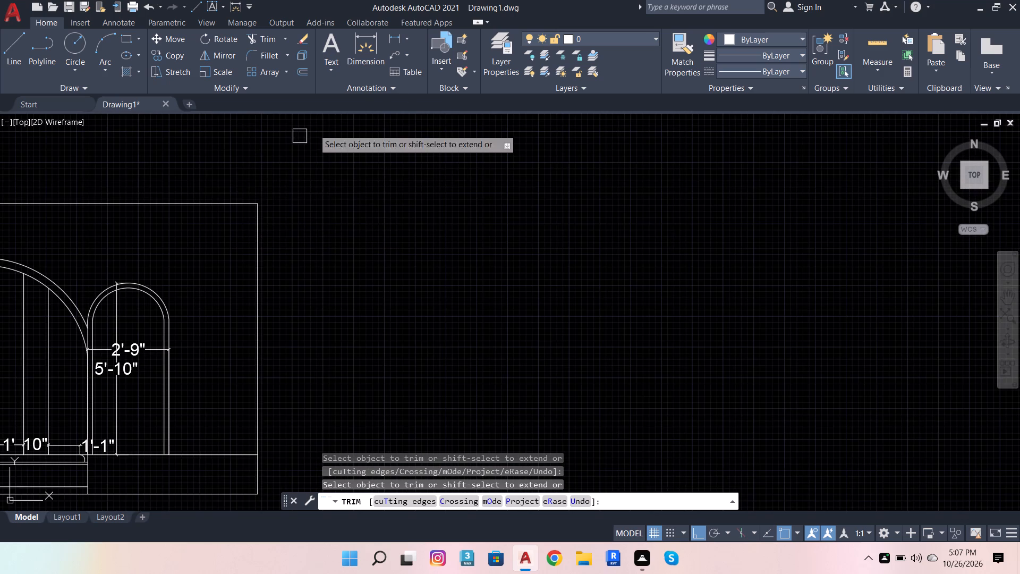
scroll(550, 262, down, 2)
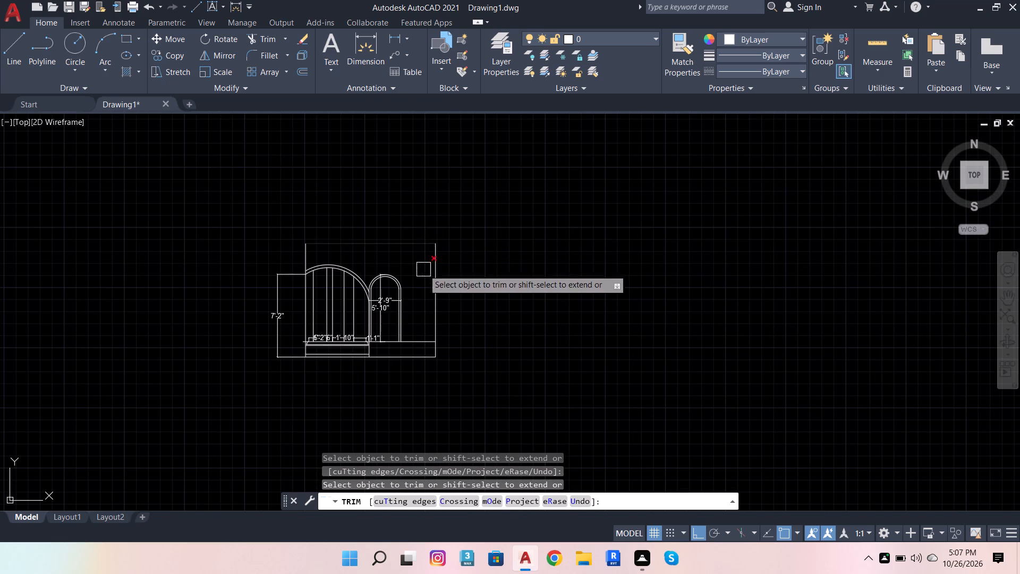
click(124, 39)
scroll(410, 297, up, 2)
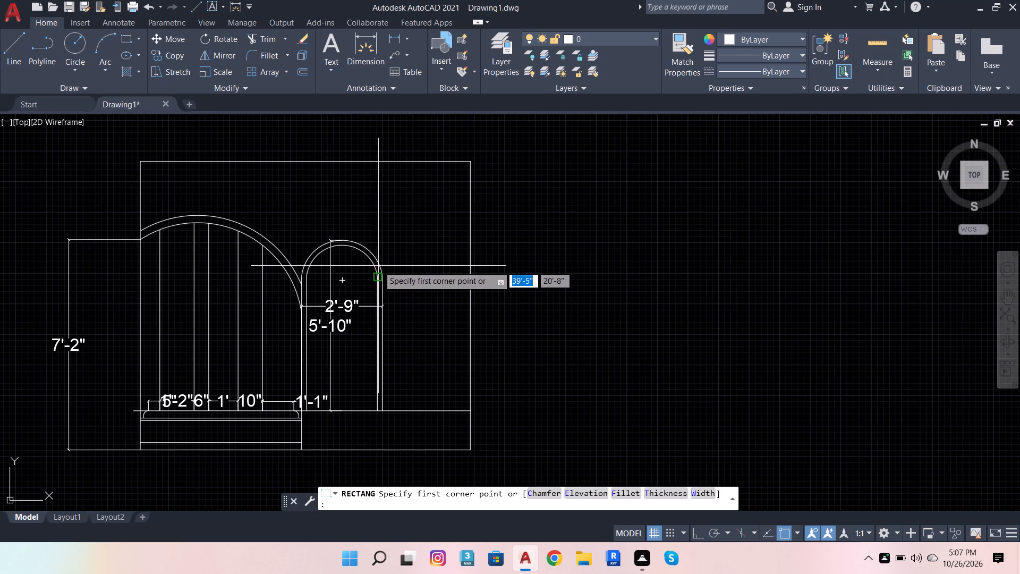
click(382, 273)
scroll(412, 300, down, 2)
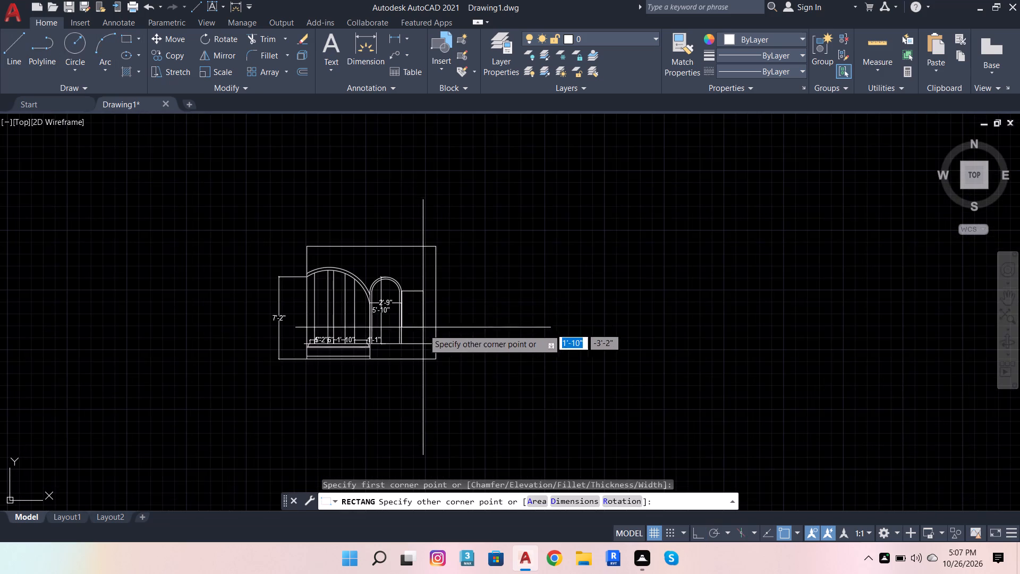
scroll(427, 336, up, 2)
scroll(443, 387, up, 1)
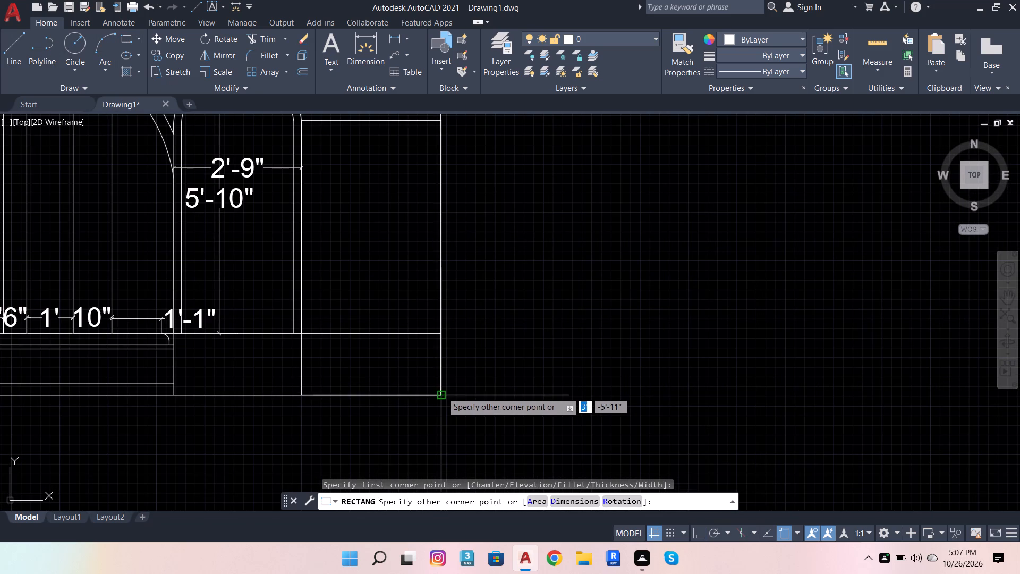
click(442, 392)
Move the rectangle beside the smaller arch straight up about 1'-6".
scroll(526, 298, down, 1)
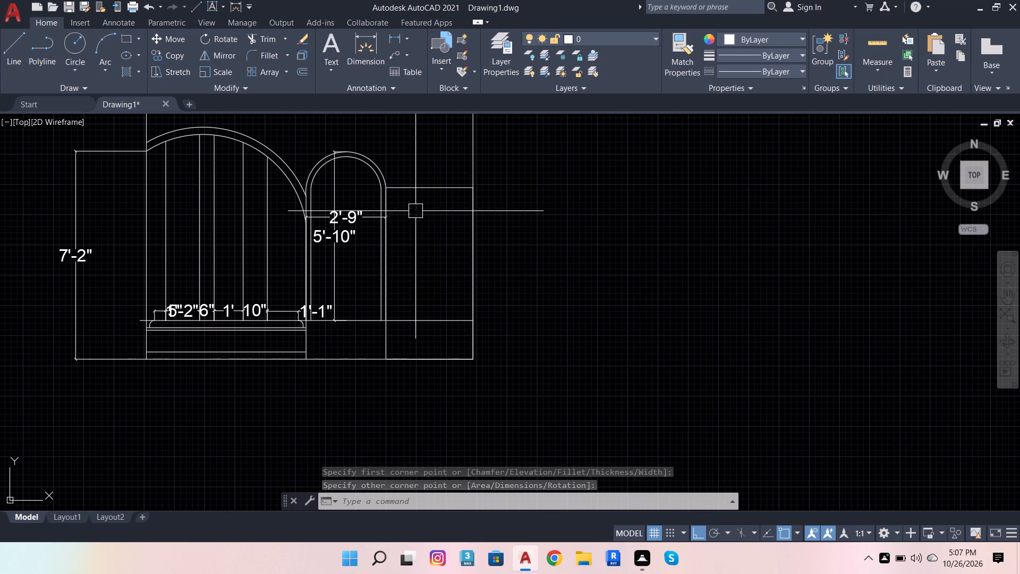
click(407, 183)
click(164, 41)
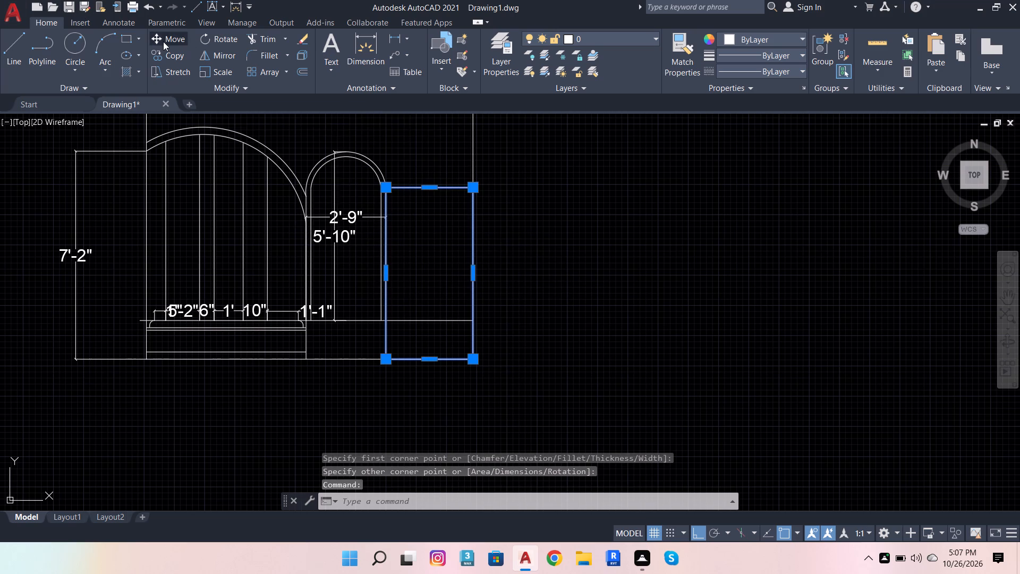
click(387, 189)
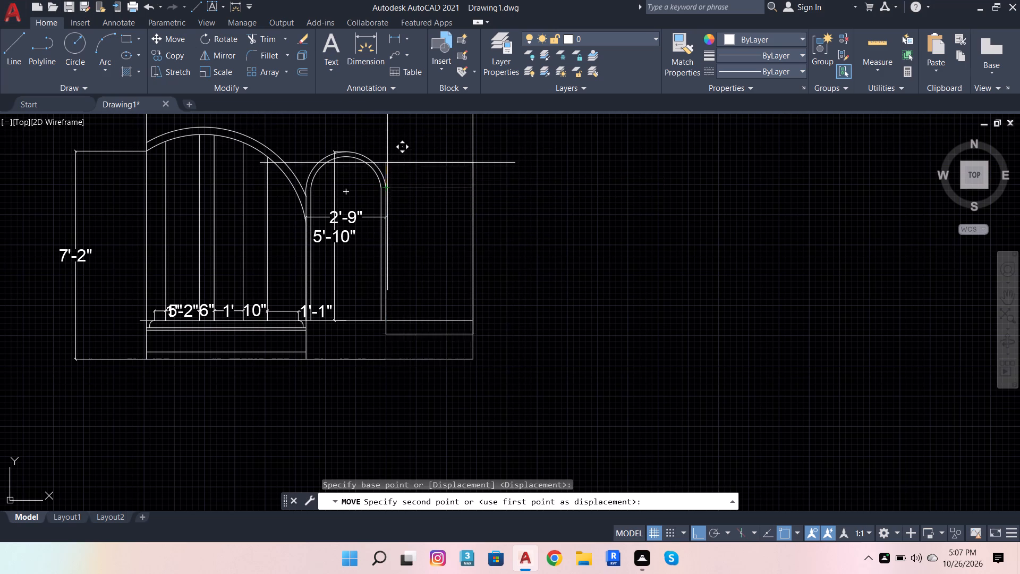
scroll(387, 153, up, 3)
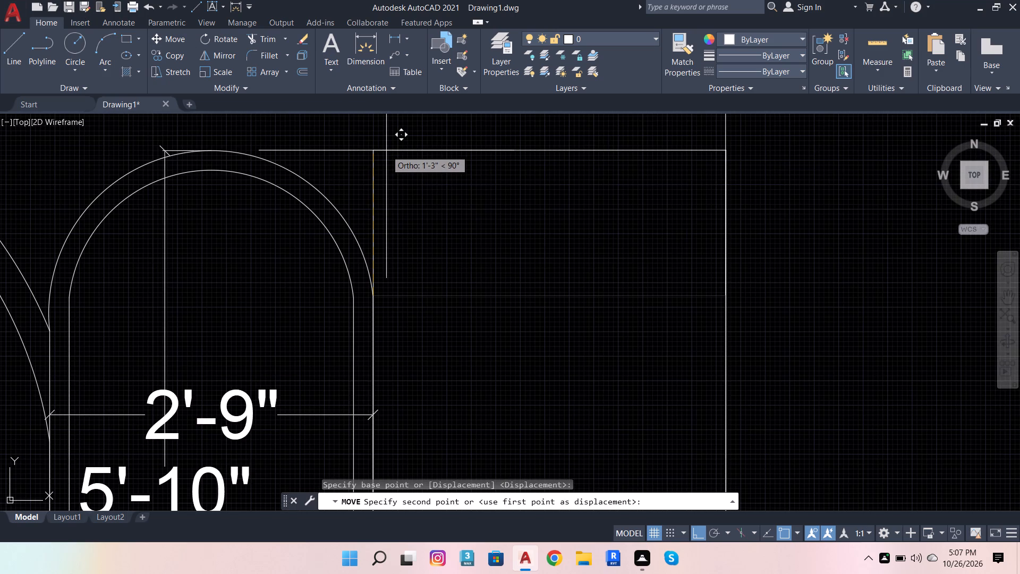
scroll(386, 150, down, 1)
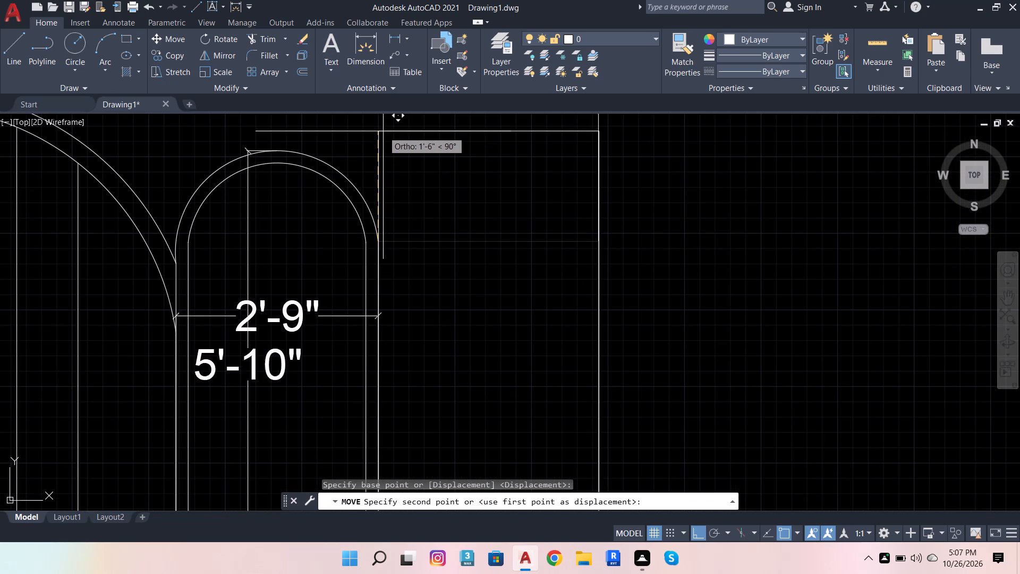
click(384, 130)
Draw a 3'-wide rectangle from the moved rectangle's upper-left corner to the outer boundary's lower-right corner.
scroll(404, 199, down, 2)
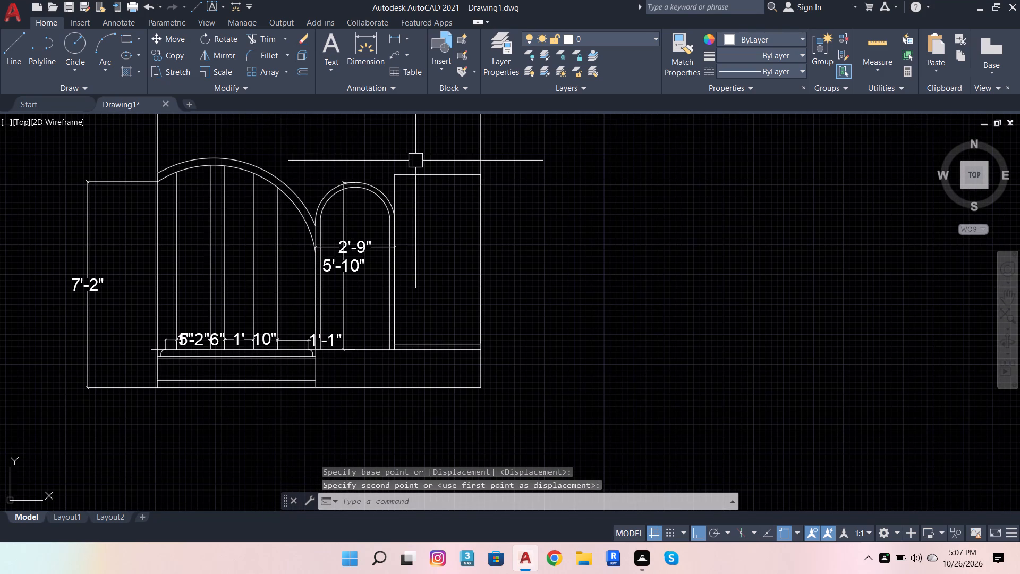
click(129, 35)
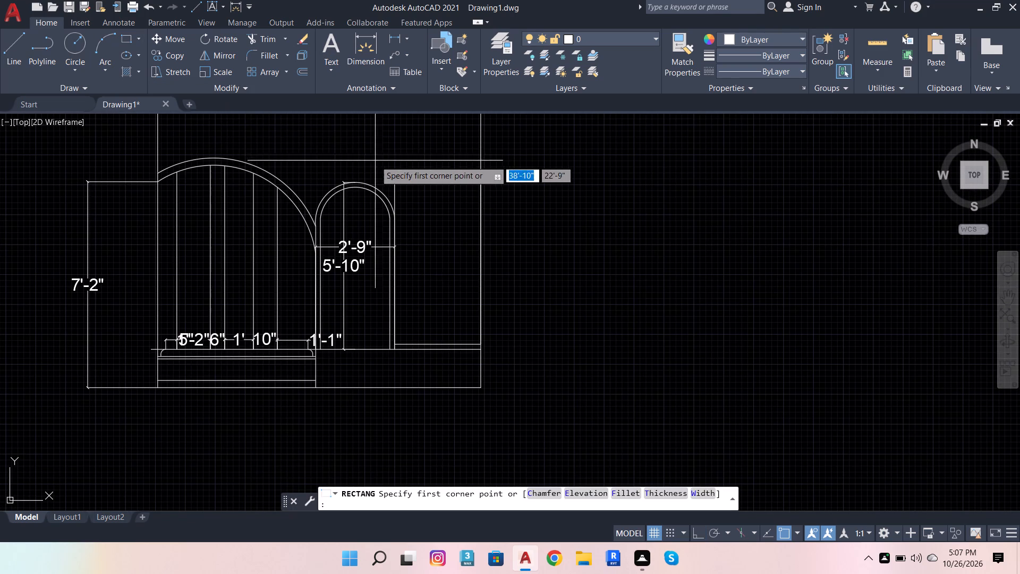
click(397, 176)
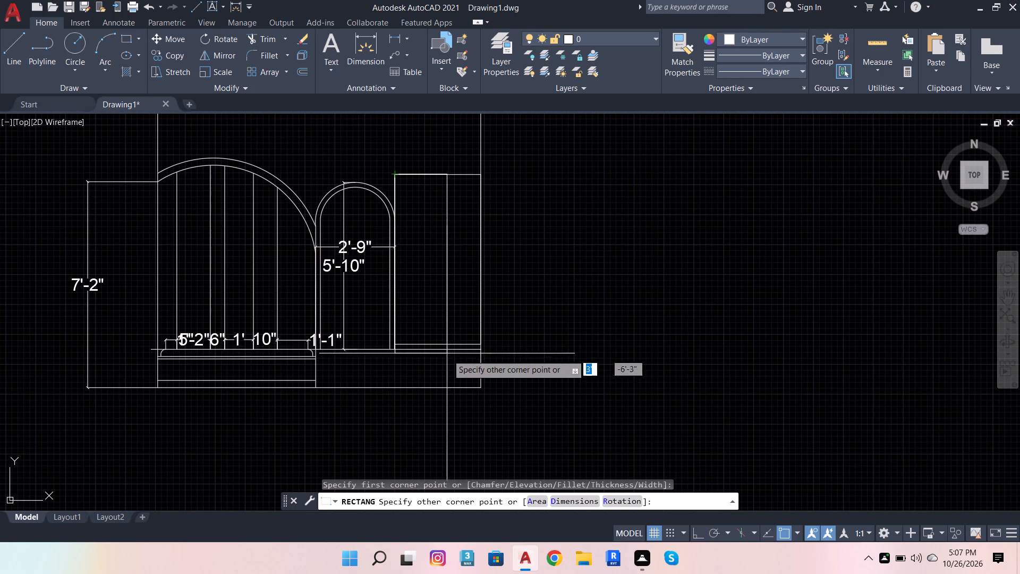
click(483, 384)
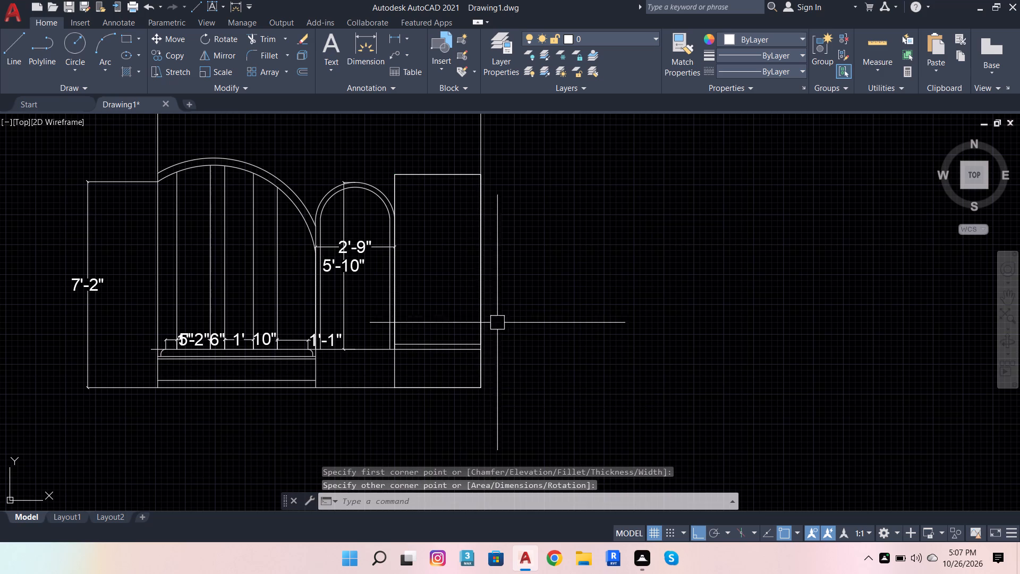
Erase the shorter moved rectangle in the right-hand bay, keeping the full-height one.
key(Escape)
scroll(399, 340, up, 2)
click(411, 347)
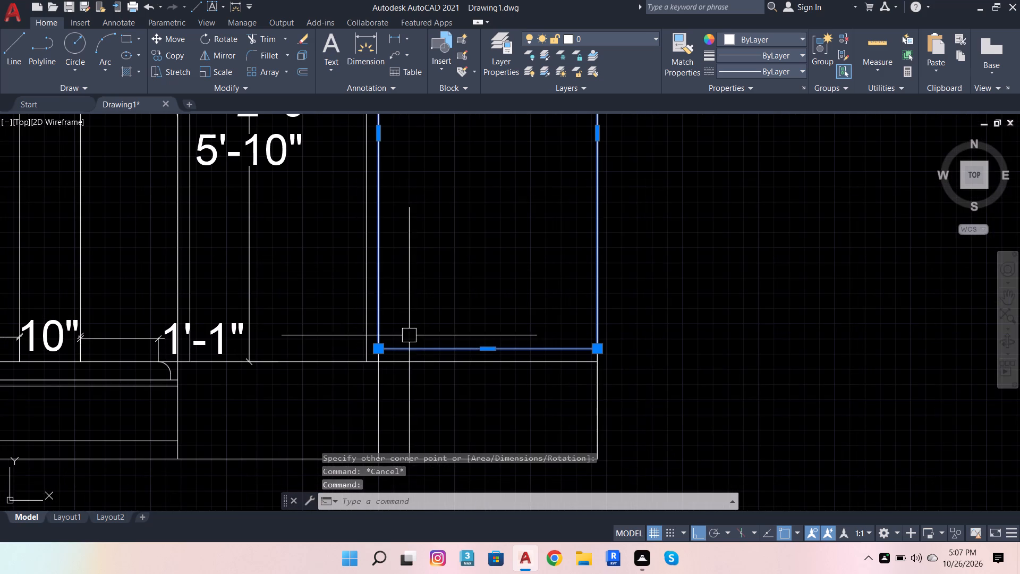
key(shift+Delete)
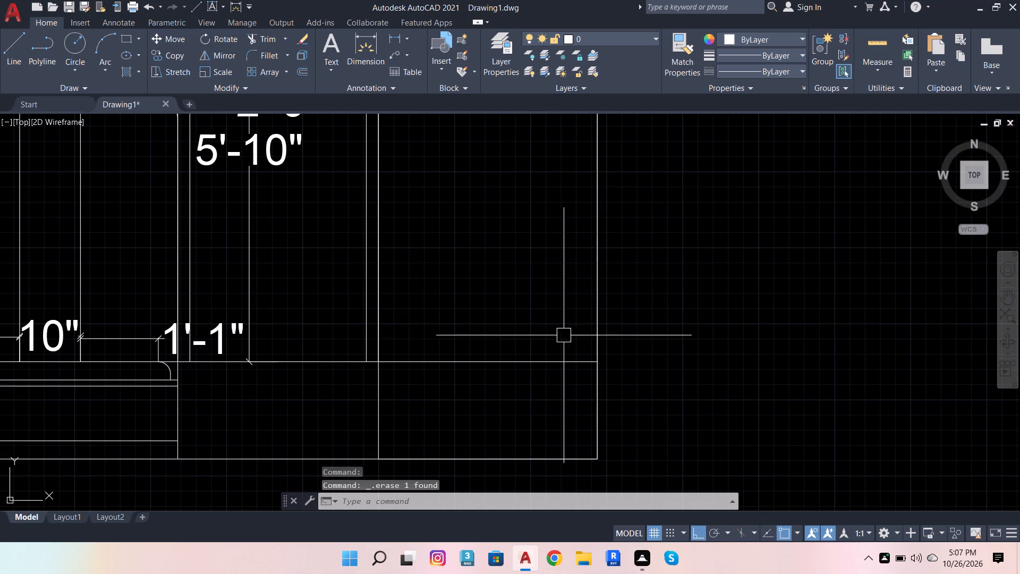
Trim away the horizontal base line segment that crosses the right-hand rectangle.
click(255, 46)
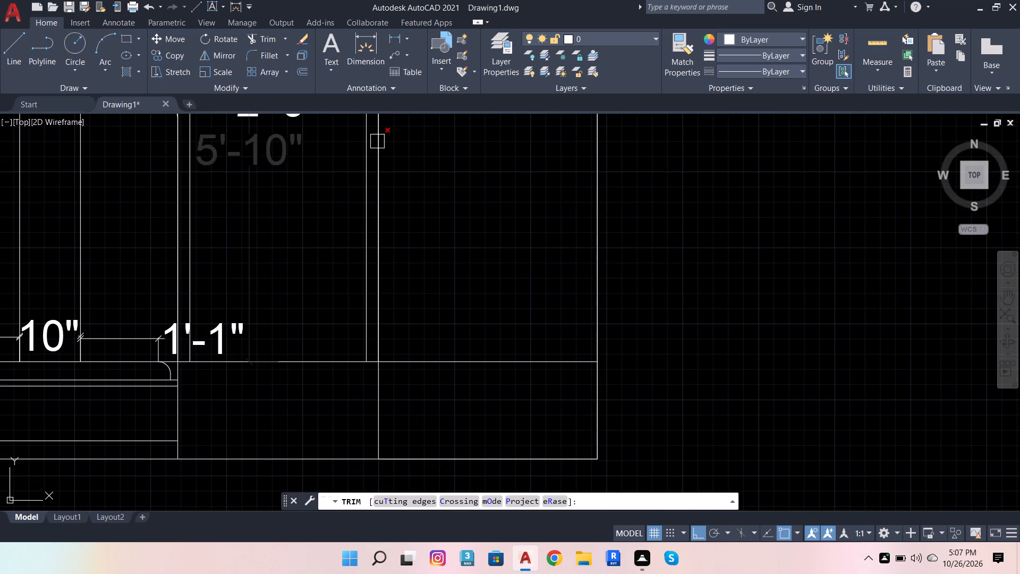
click(501, 366)
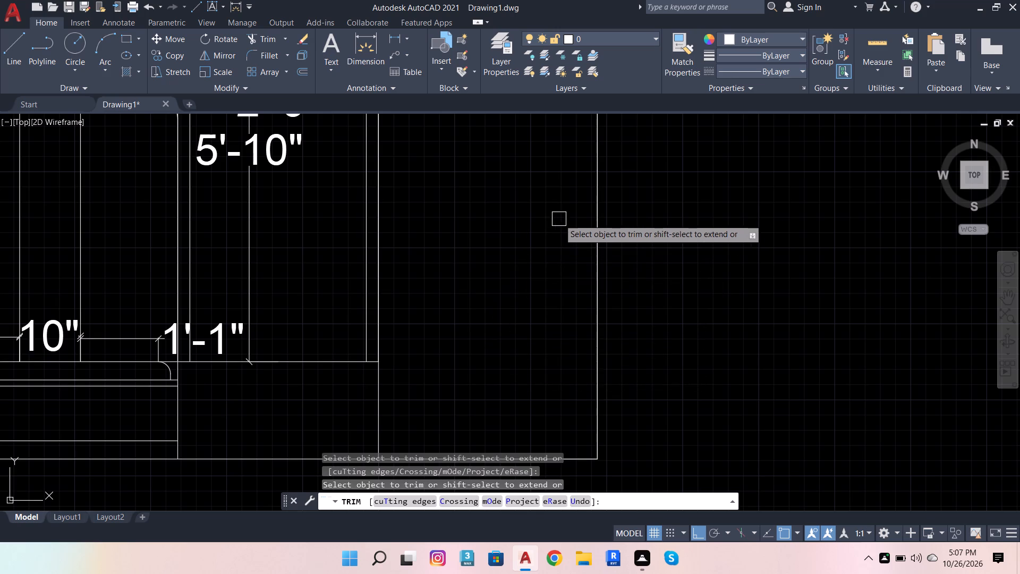
Offset the right-hand rectangle 1" inward.
scroll(492, 278, down, 2)
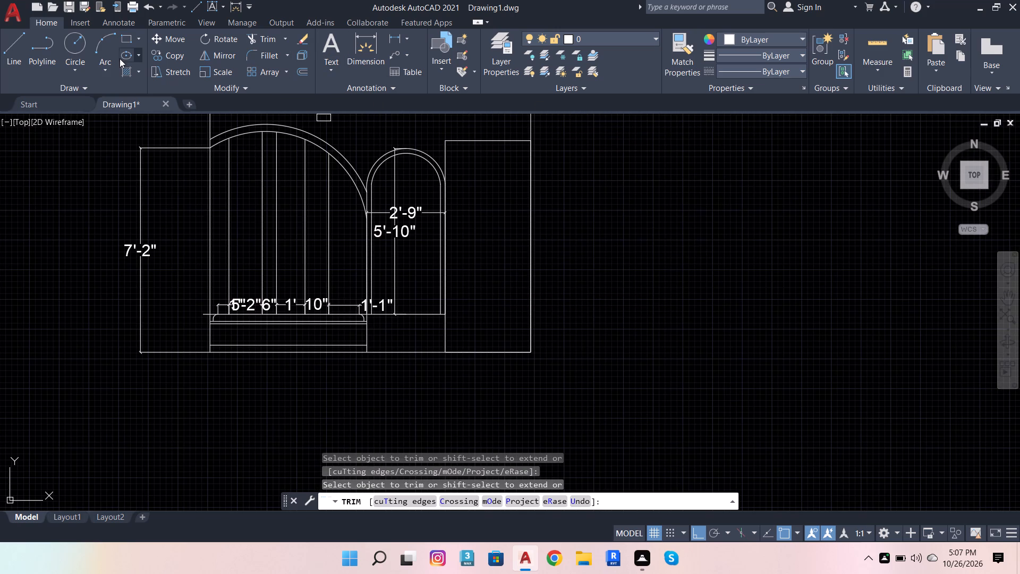
click(304, 67)
click(529, 138)
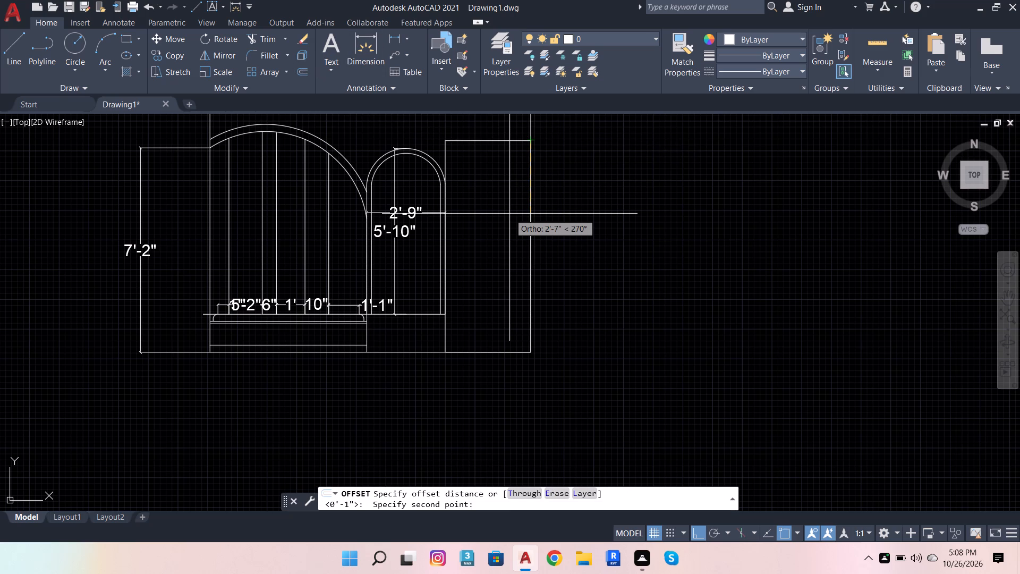
key(1)
key(Return)
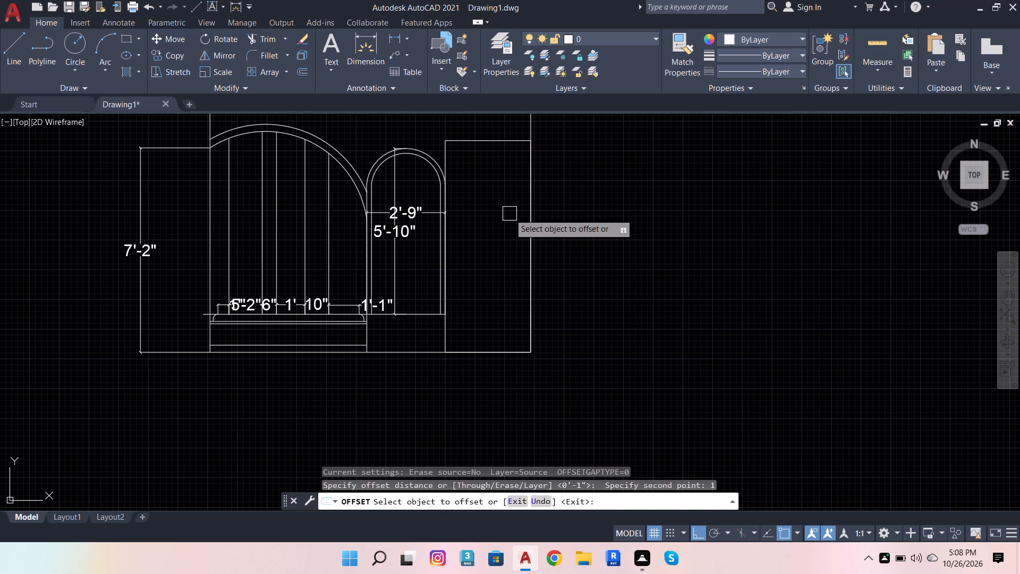
click(486, 148)
click(495, 142)
click(498, 173)
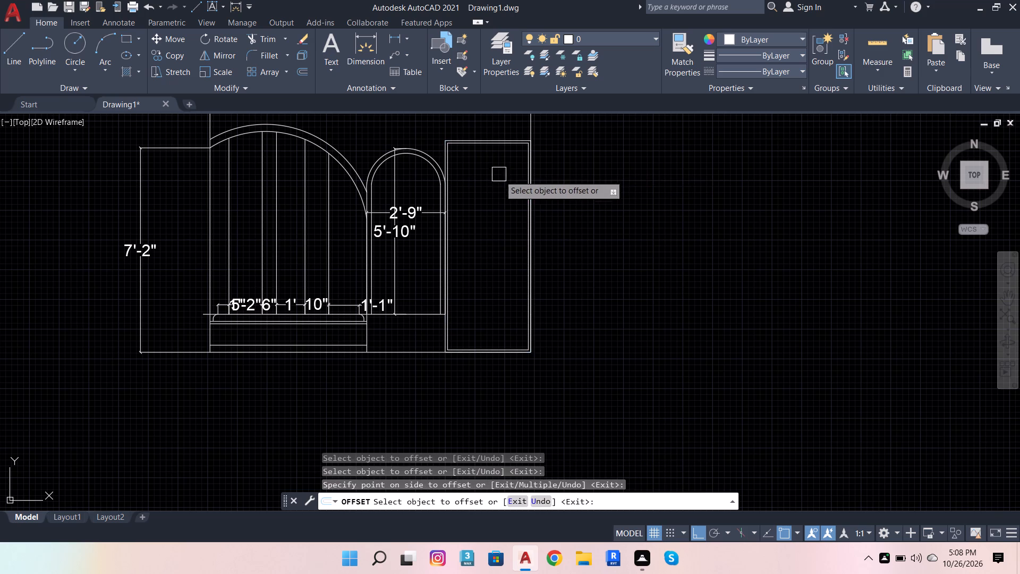
scroll(529, 160, up, 2)
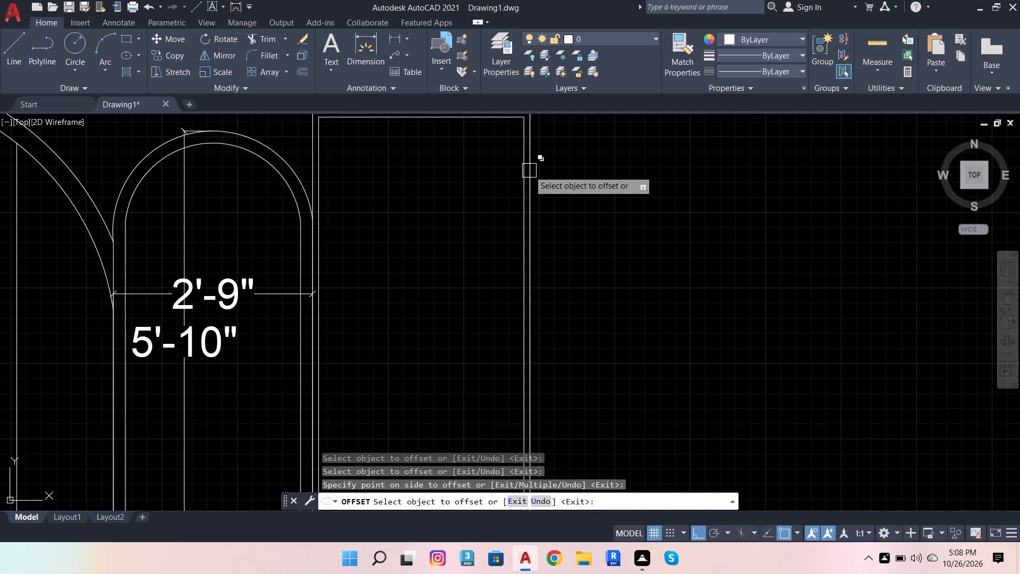
key(Escape)
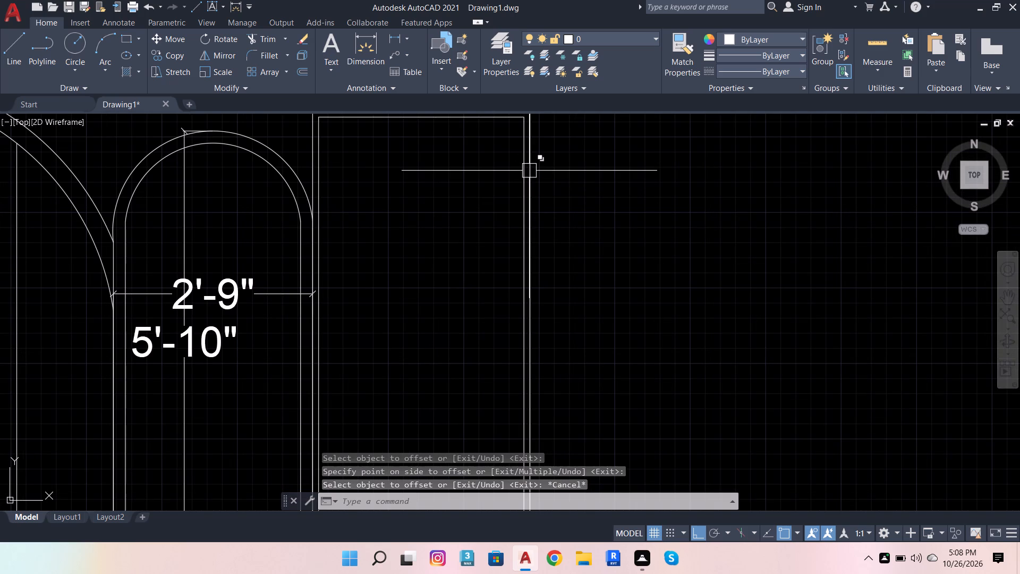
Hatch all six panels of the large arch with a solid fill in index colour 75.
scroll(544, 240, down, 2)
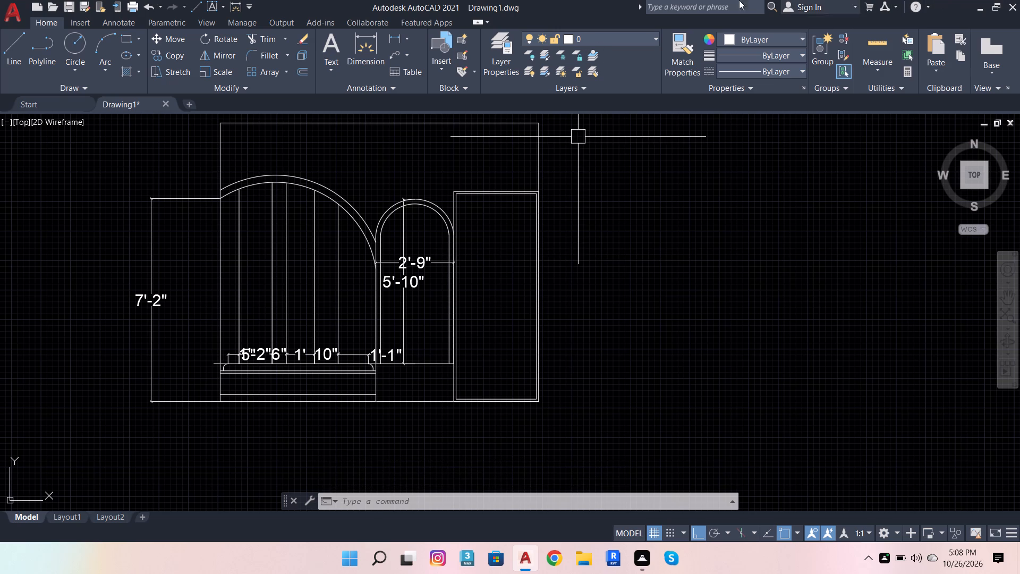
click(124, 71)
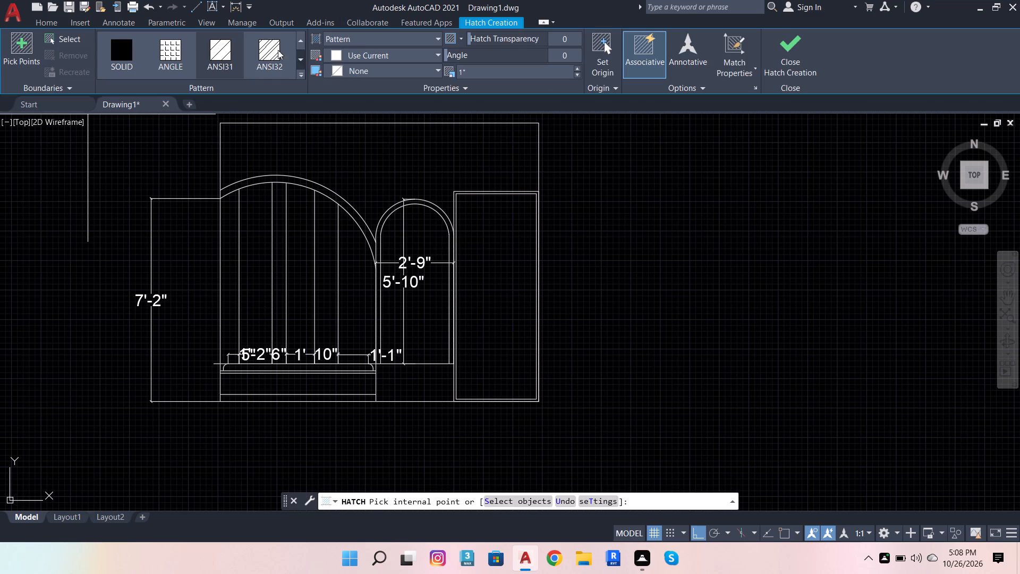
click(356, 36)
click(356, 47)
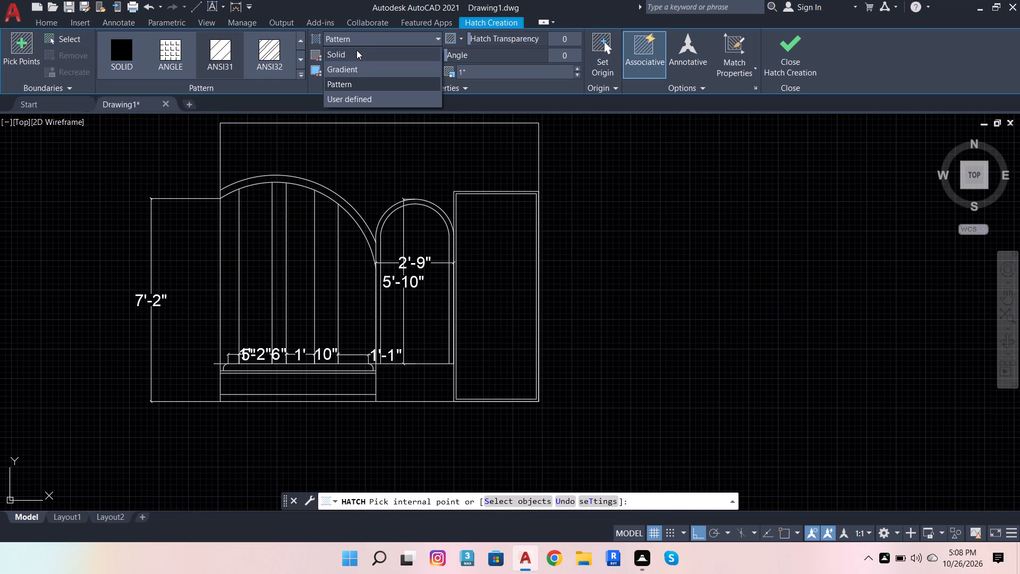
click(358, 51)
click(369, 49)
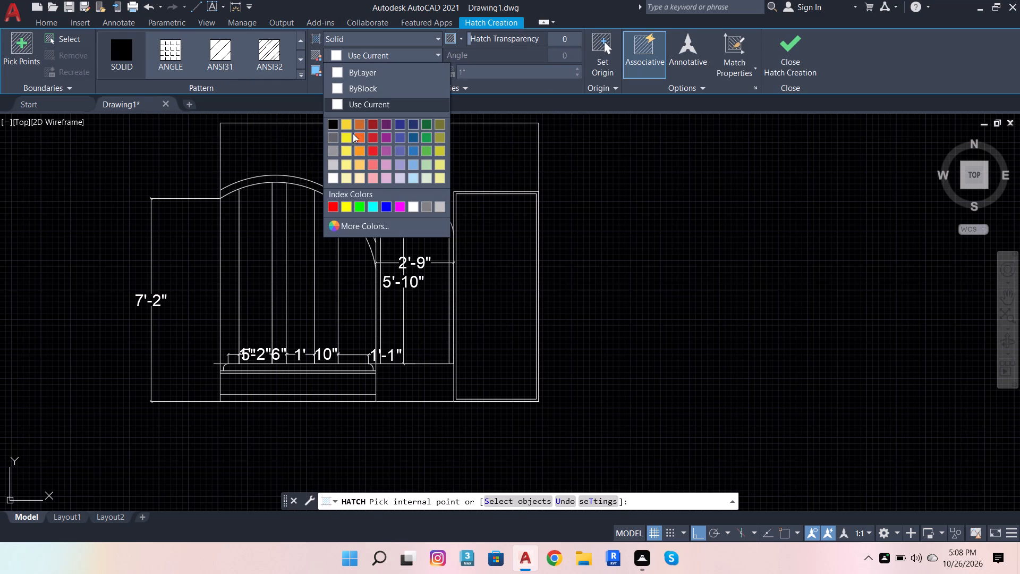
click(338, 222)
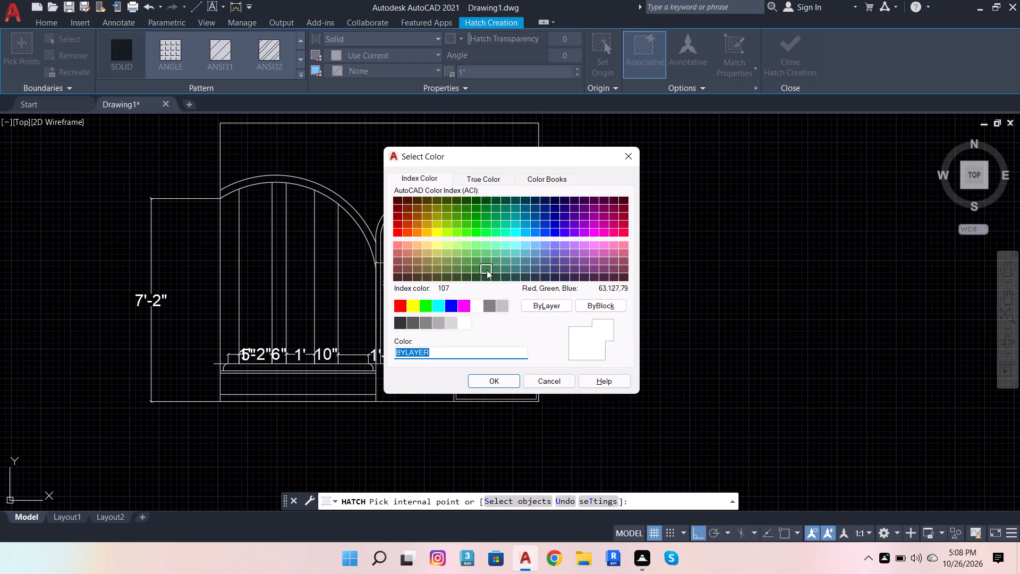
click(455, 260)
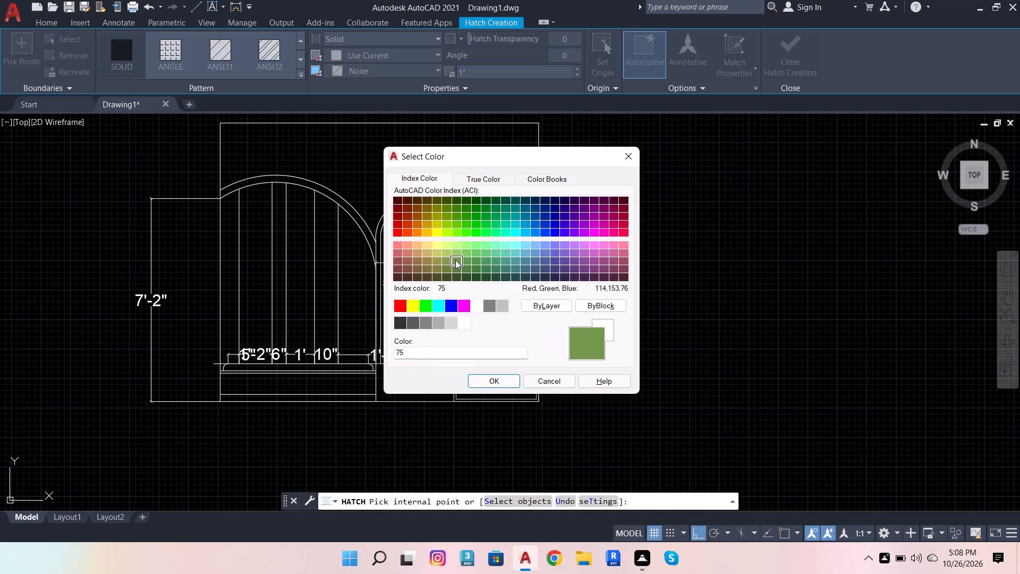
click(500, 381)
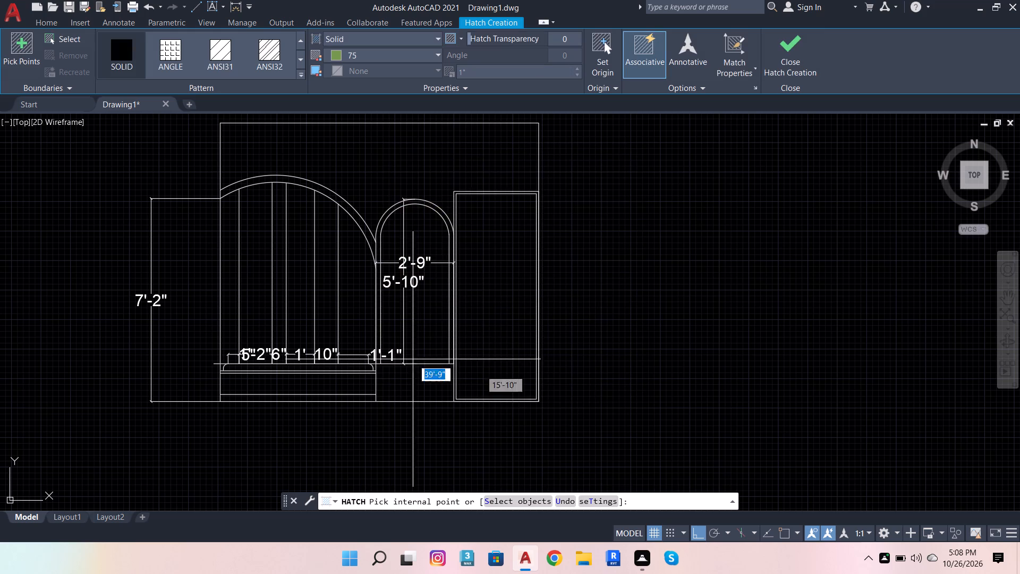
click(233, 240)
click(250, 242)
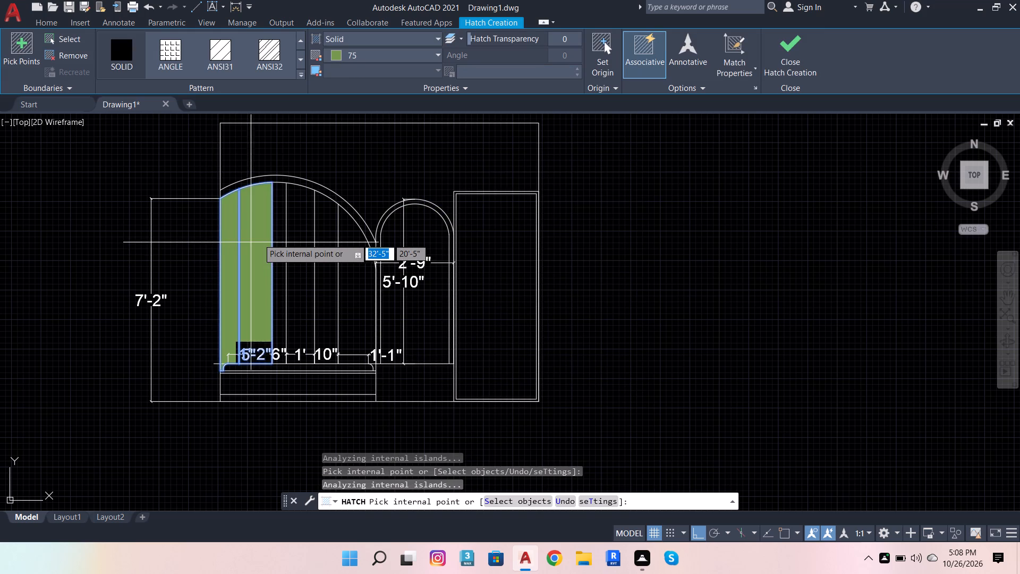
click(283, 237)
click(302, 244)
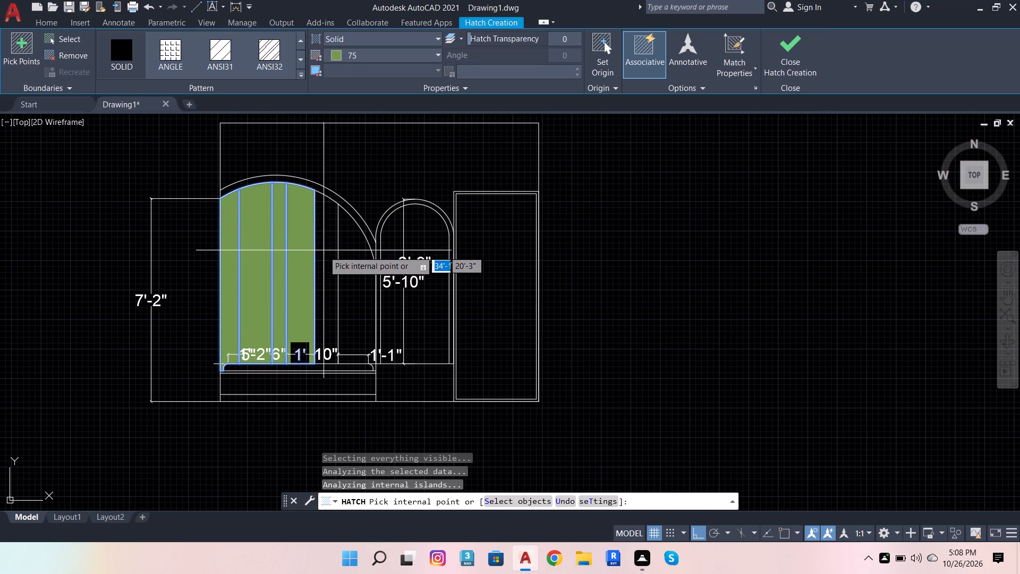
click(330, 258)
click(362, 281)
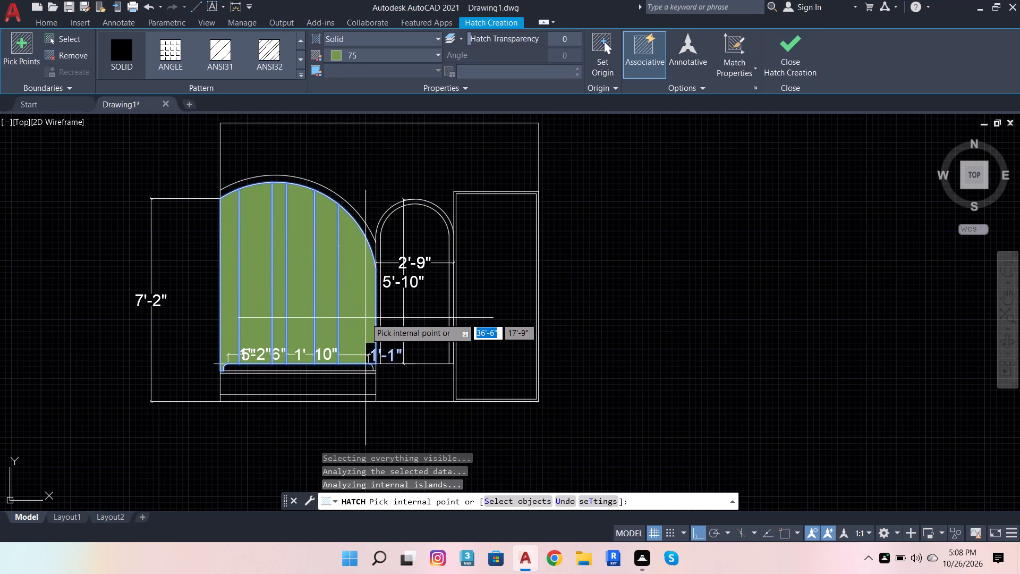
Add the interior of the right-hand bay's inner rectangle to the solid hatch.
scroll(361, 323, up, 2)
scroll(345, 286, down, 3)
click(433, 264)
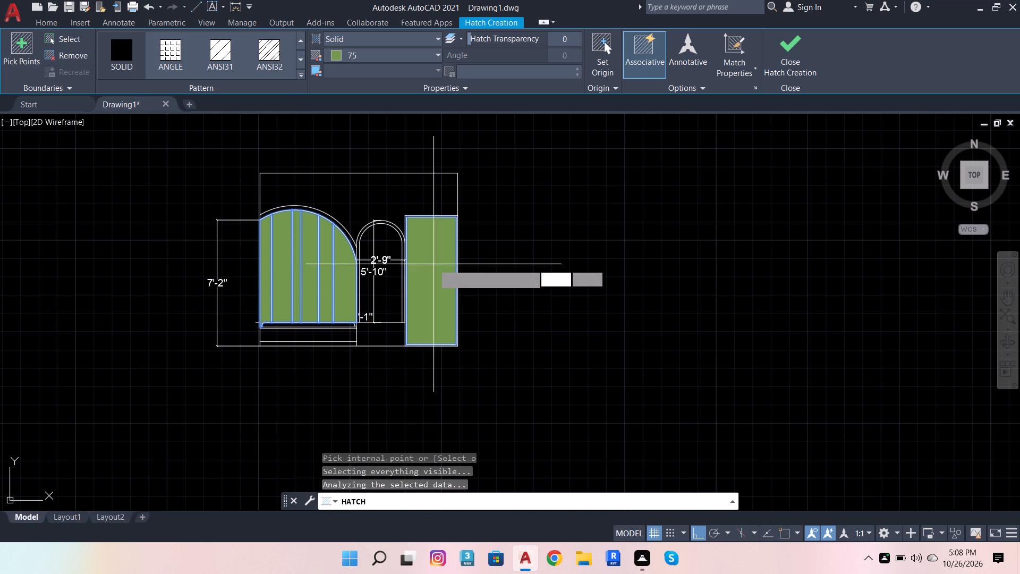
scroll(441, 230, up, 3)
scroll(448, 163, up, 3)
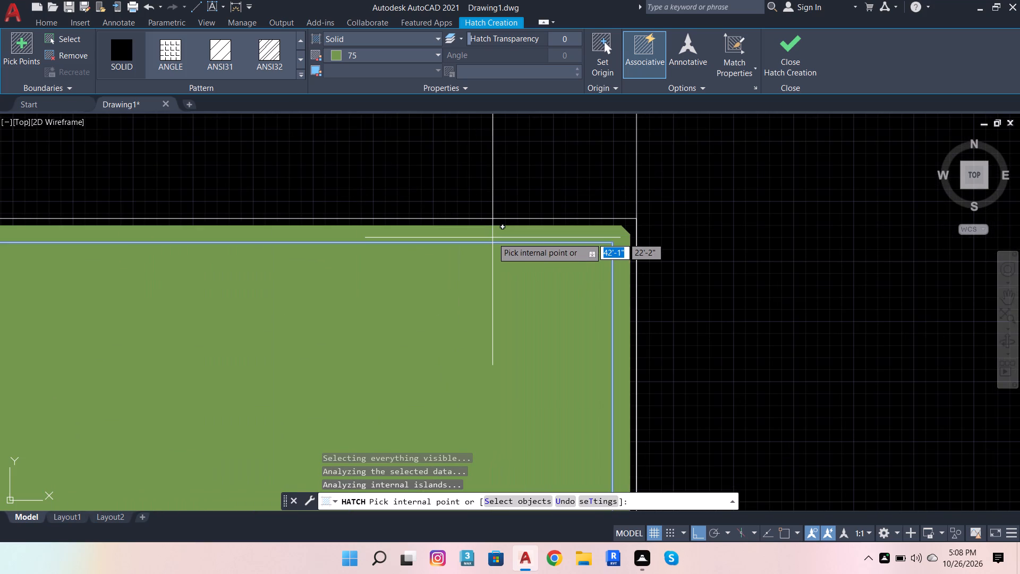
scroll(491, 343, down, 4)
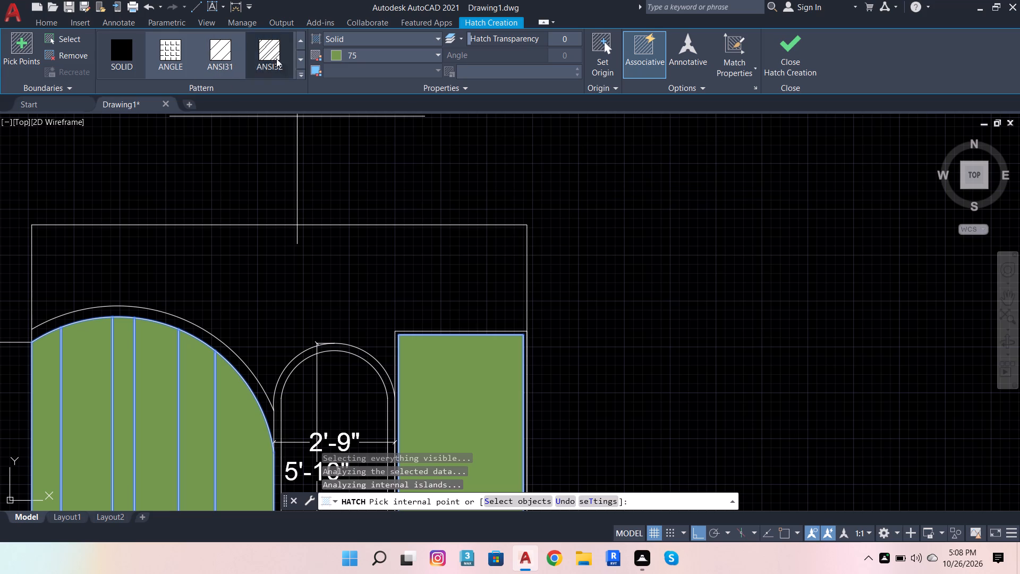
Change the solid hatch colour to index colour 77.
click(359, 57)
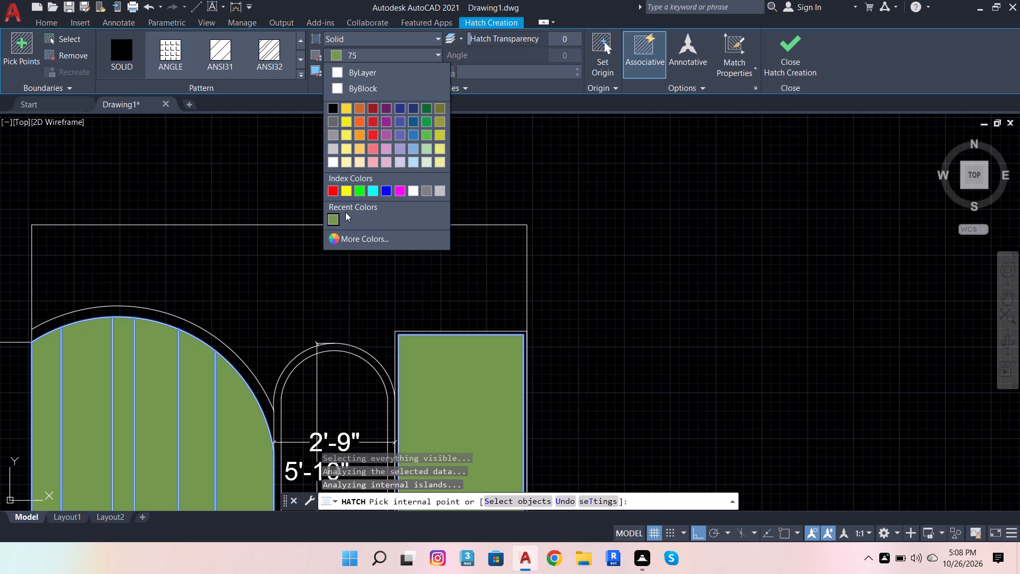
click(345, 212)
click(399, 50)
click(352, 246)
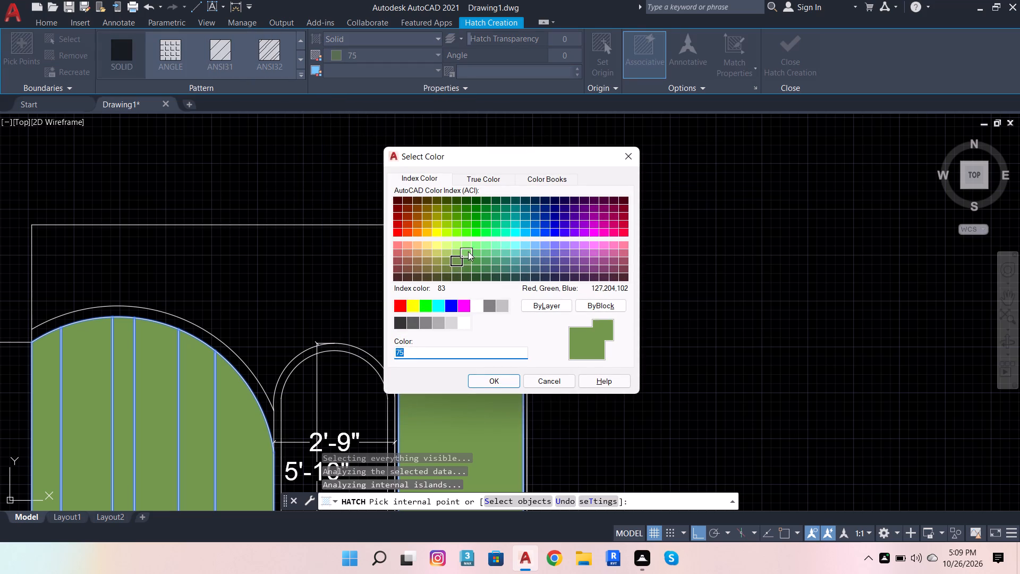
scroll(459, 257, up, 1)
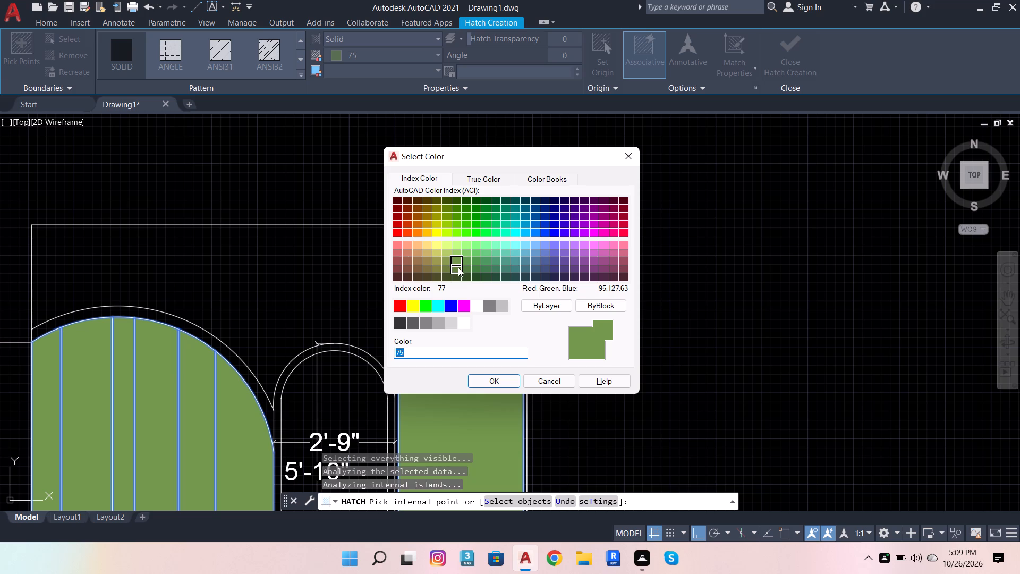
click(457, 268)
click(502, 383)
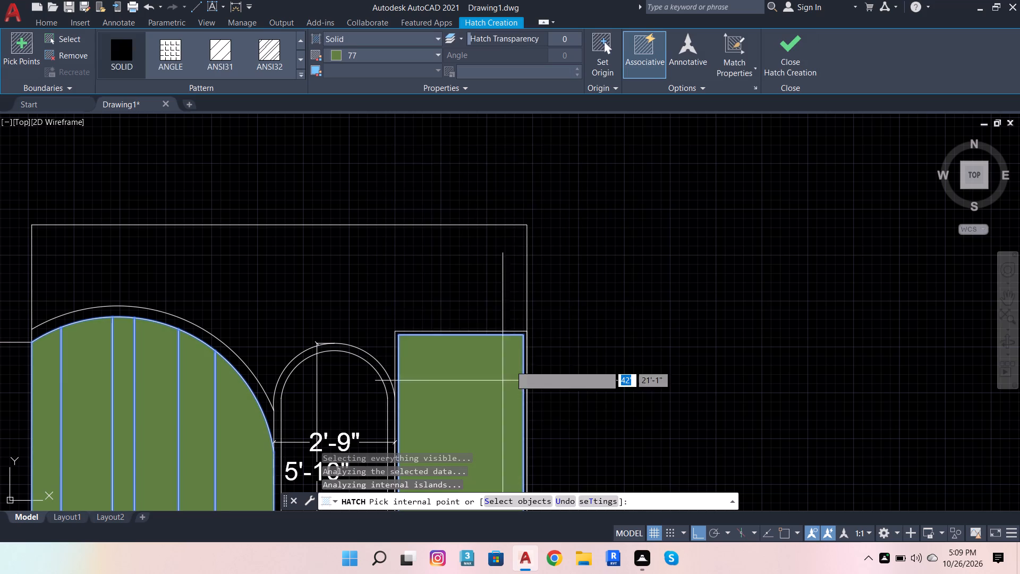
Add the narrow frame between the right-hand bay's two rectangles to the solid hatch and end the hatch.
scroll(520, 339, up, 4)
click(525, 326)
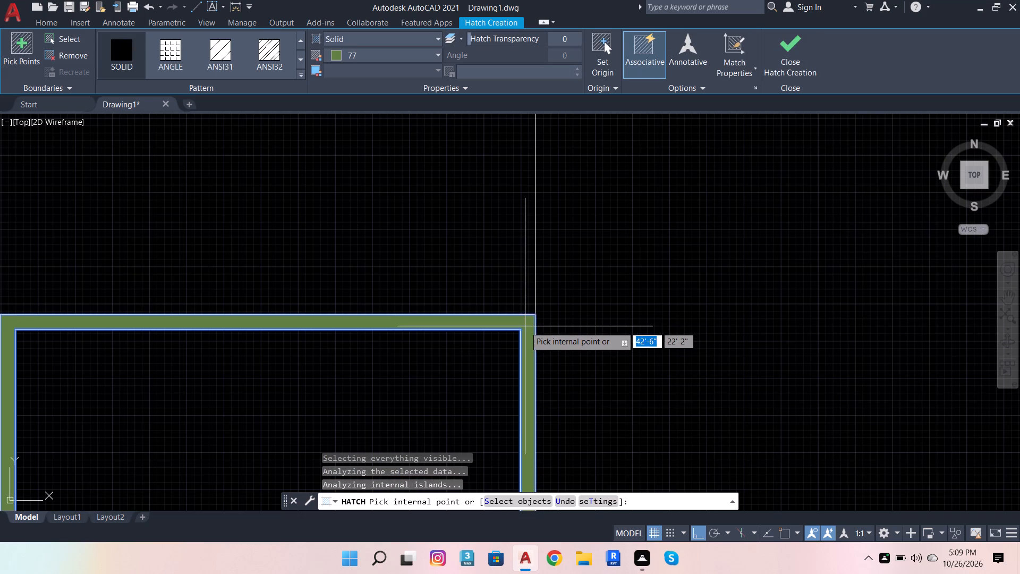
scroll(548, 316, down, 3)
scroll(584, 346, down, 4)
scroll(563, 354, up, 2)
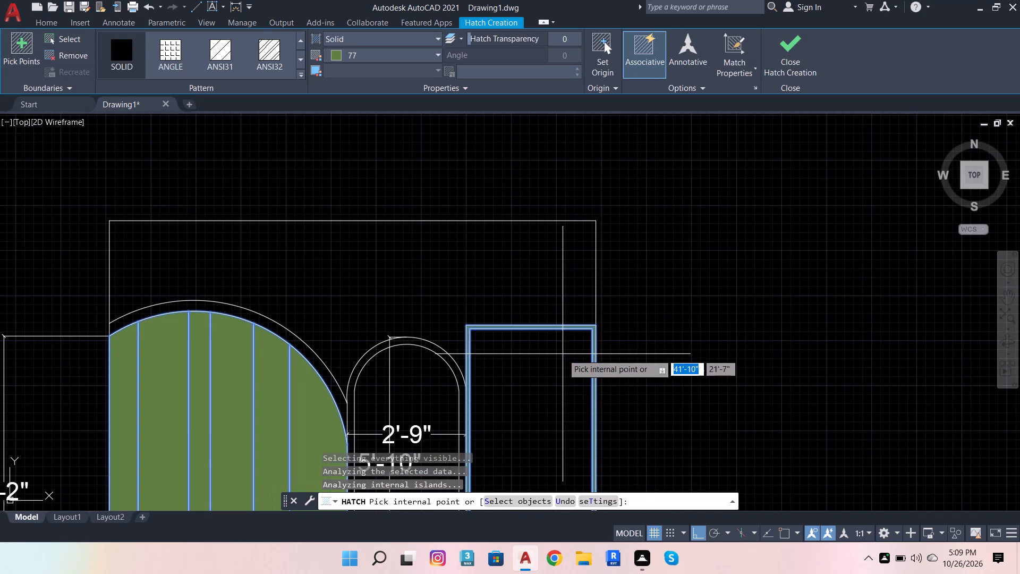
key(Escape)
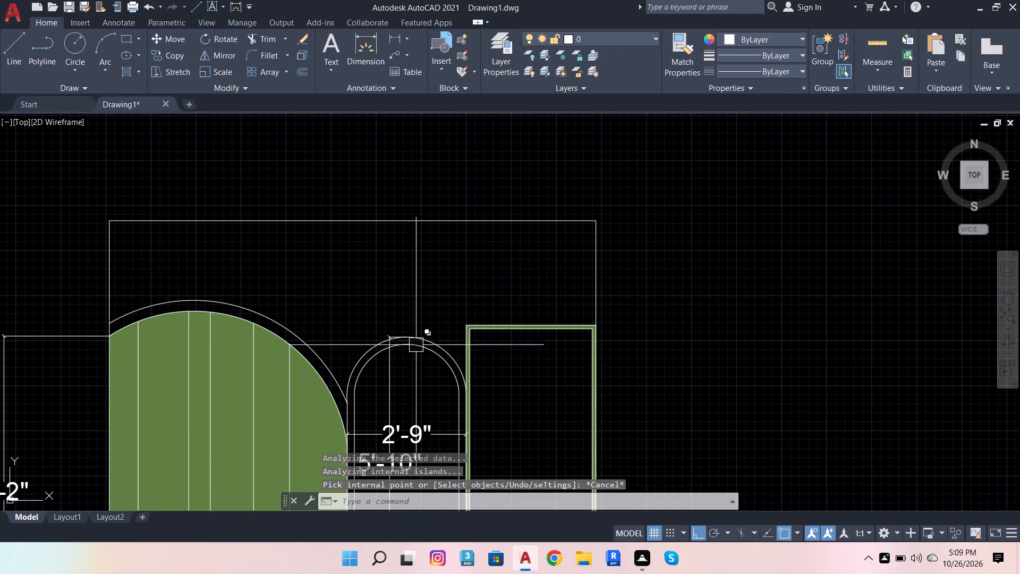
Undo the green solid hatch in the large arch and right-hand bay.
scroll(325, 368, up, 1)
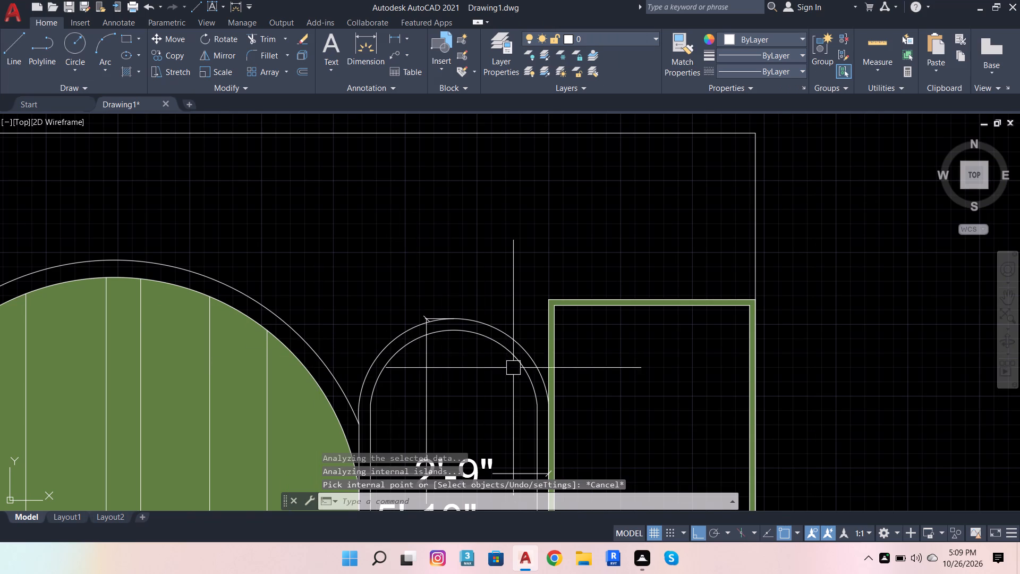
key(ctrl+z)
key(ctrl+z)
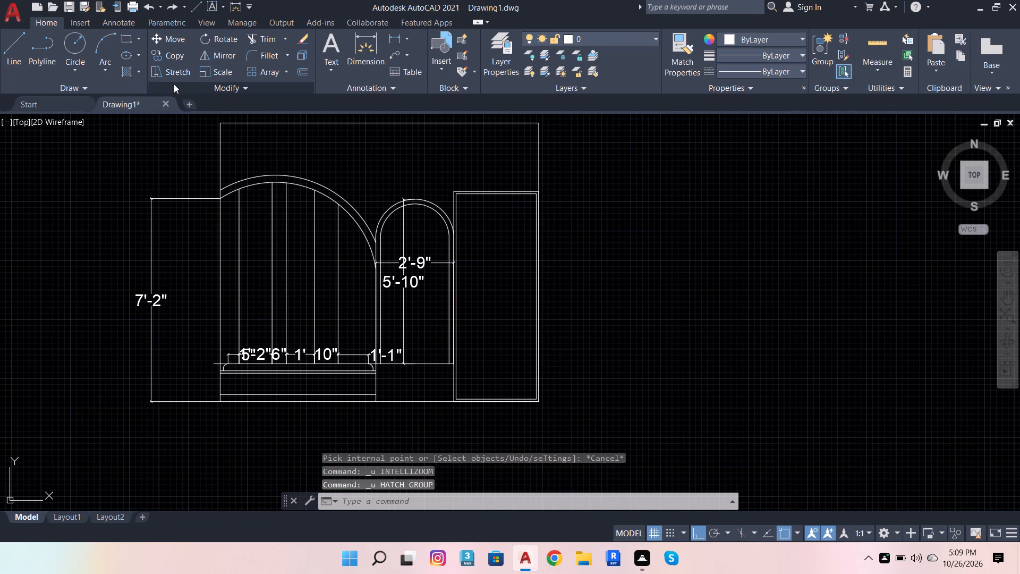
Fill the large arch's vertical panels and the right-hand bay's inner rectangle with a solid hatch in colour 75.
click(119, 73)
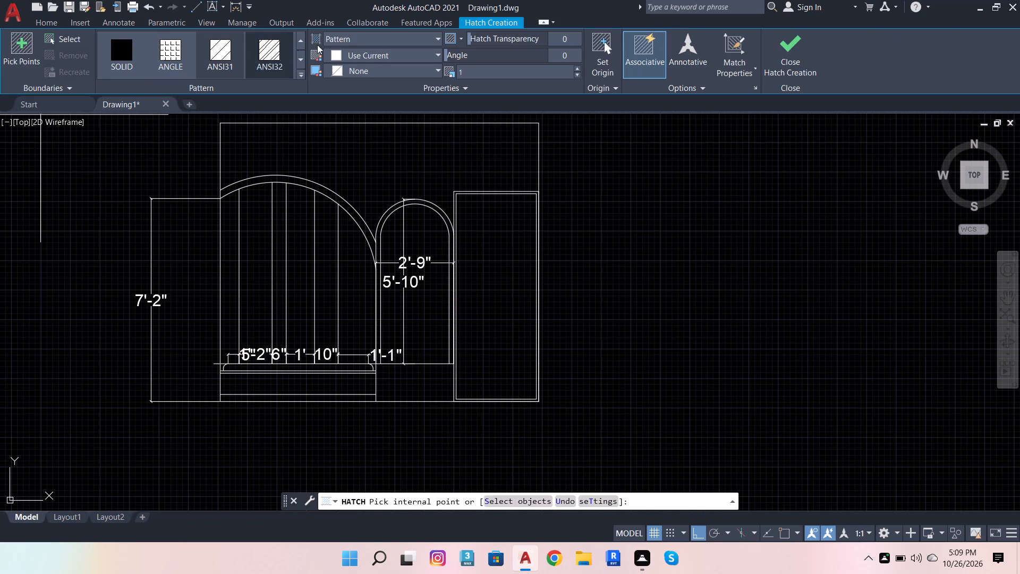
click(360, 37)
click(337, 52)
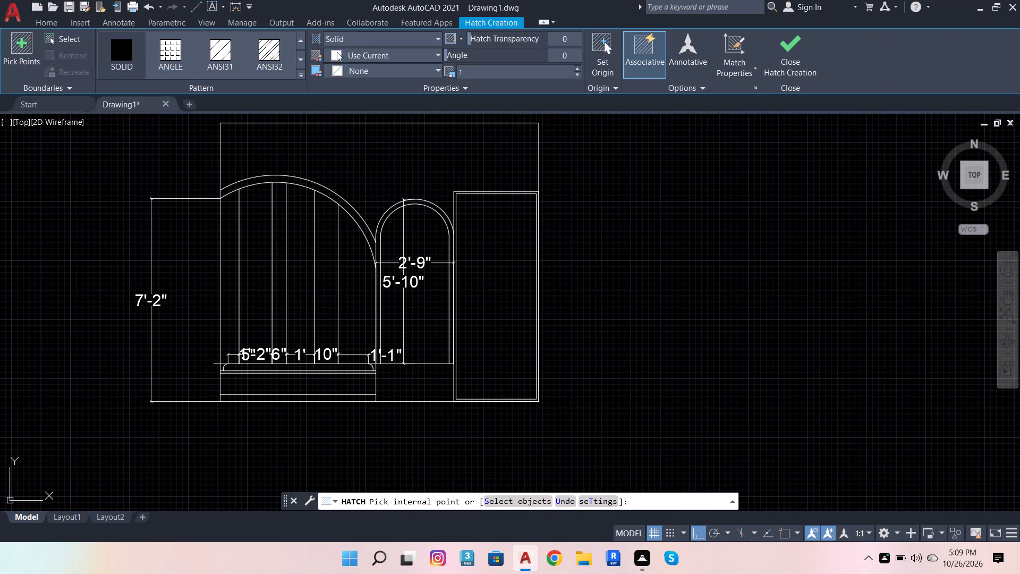
click(363, 53)
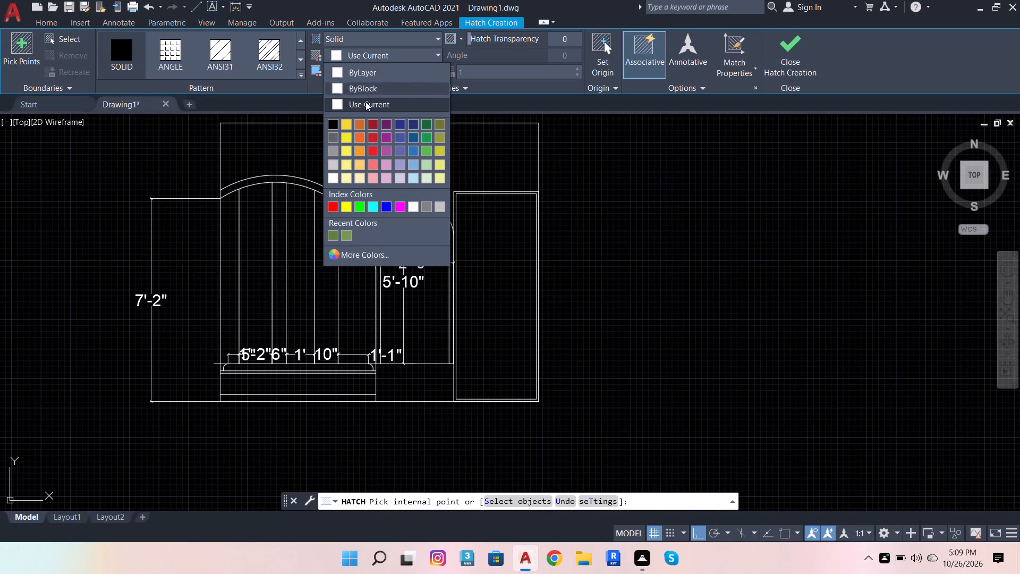
click(343, 238)
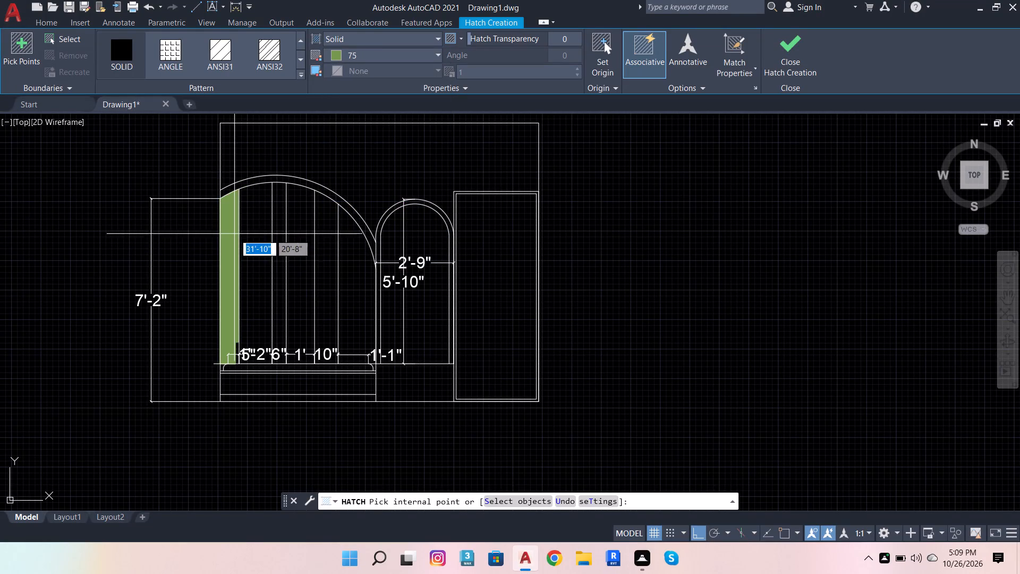
click(234, 231)
click(257, 223)
click(279, 227)
click(294, 227)
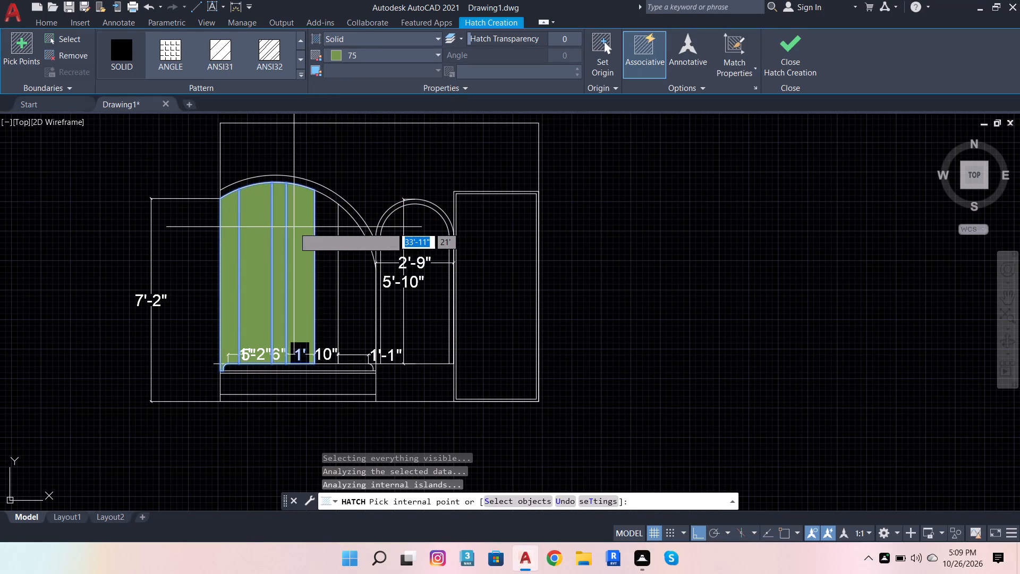
click(321, 229)
click(348, 243)
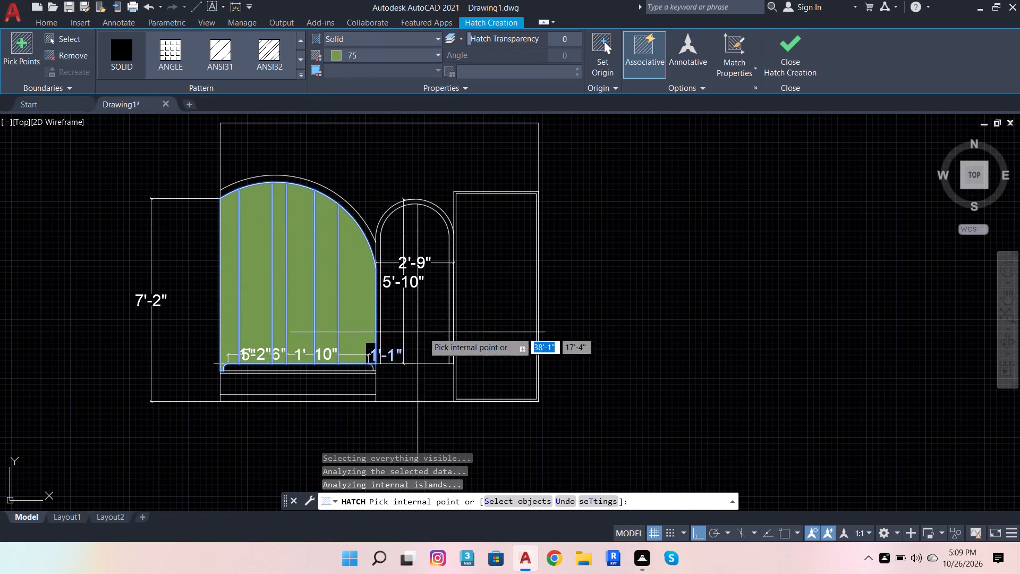
click(524, 269)
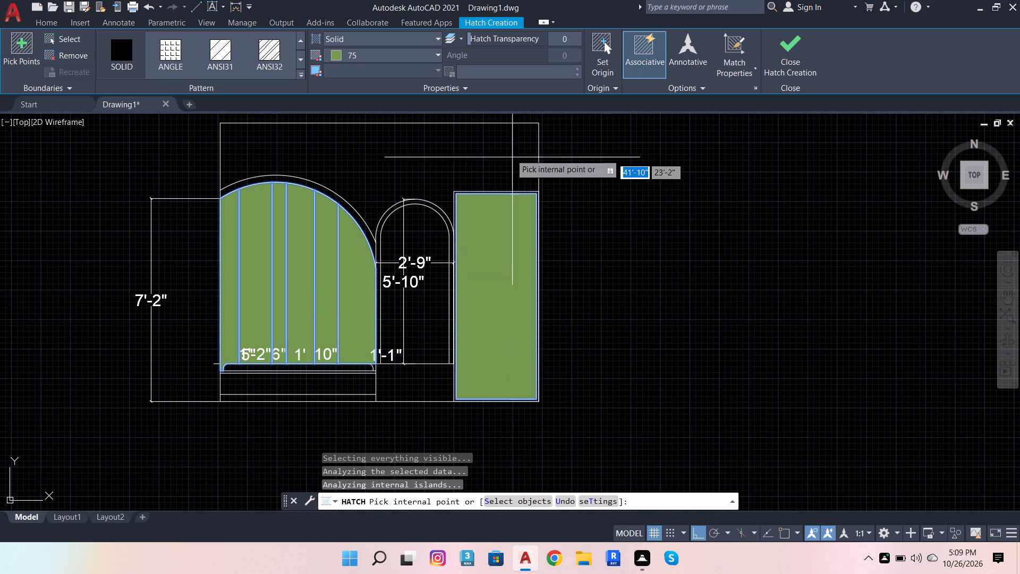
key(Escape)
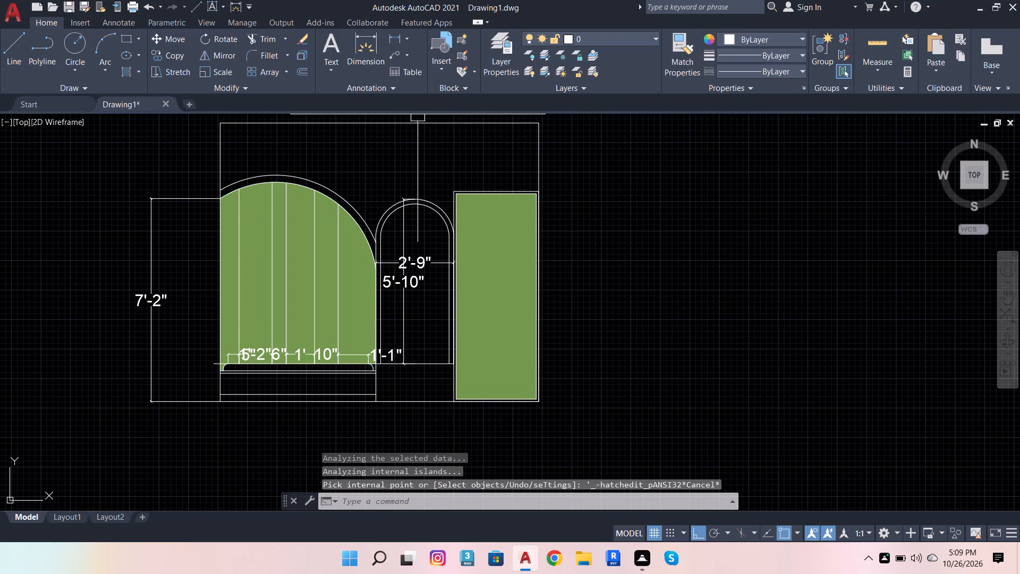
Fill the narrow frame between the right-hand bay's two rectangles with a solid hatch in colour 77.
click(131, 72)
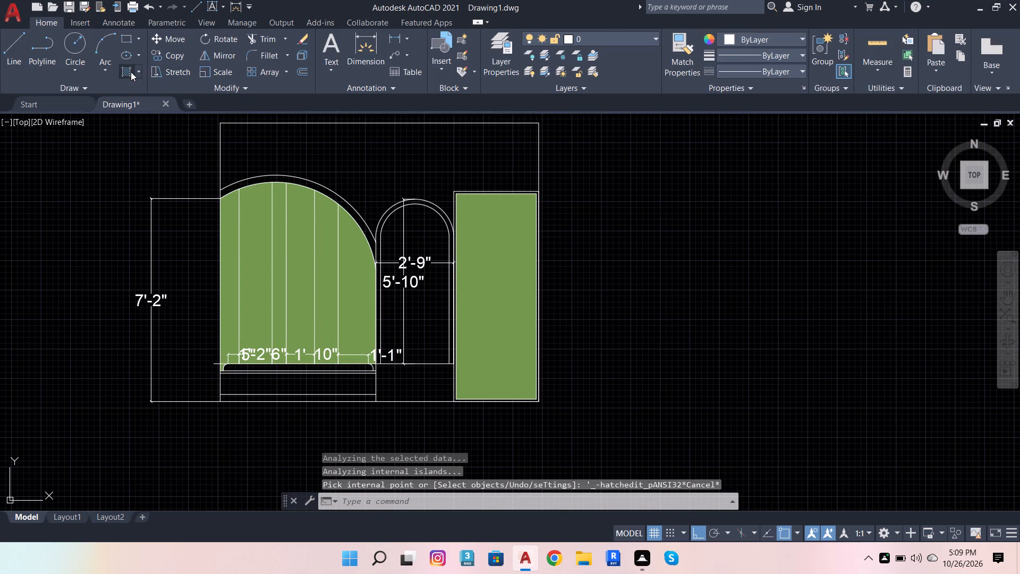
click(359, 56)
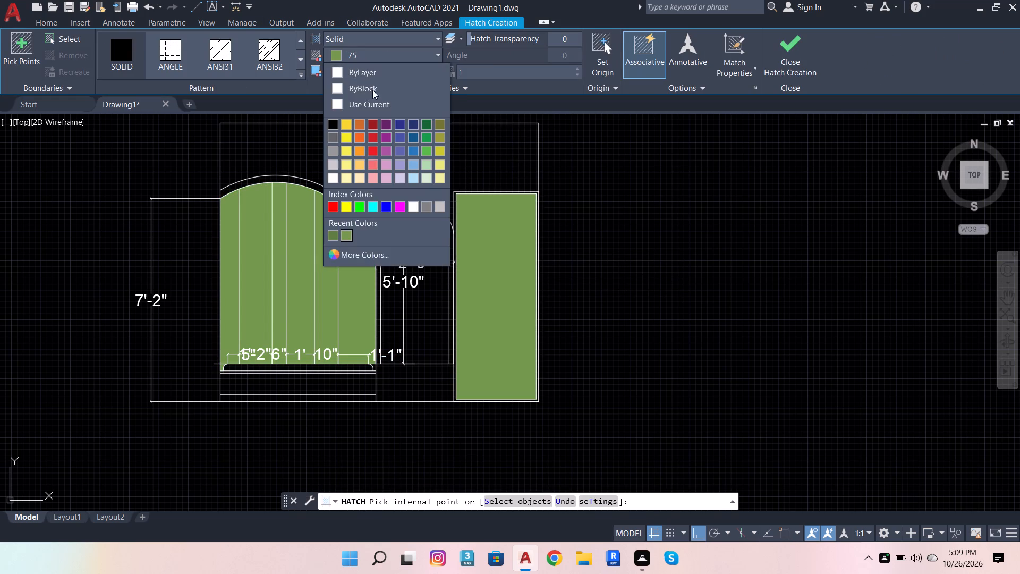
click(335, 235)
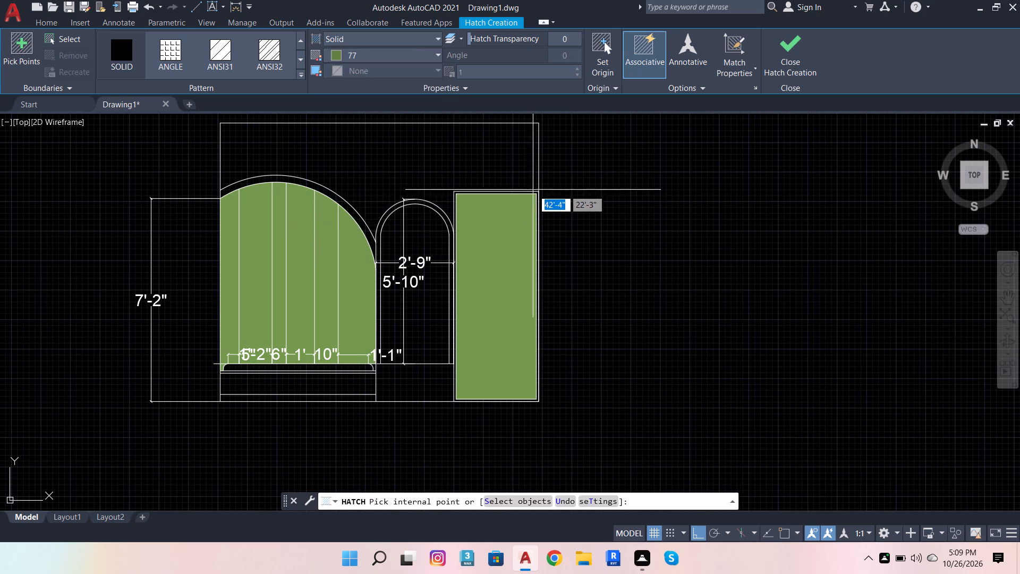
scroll(534, 189, up, 4)
click(545, 217)
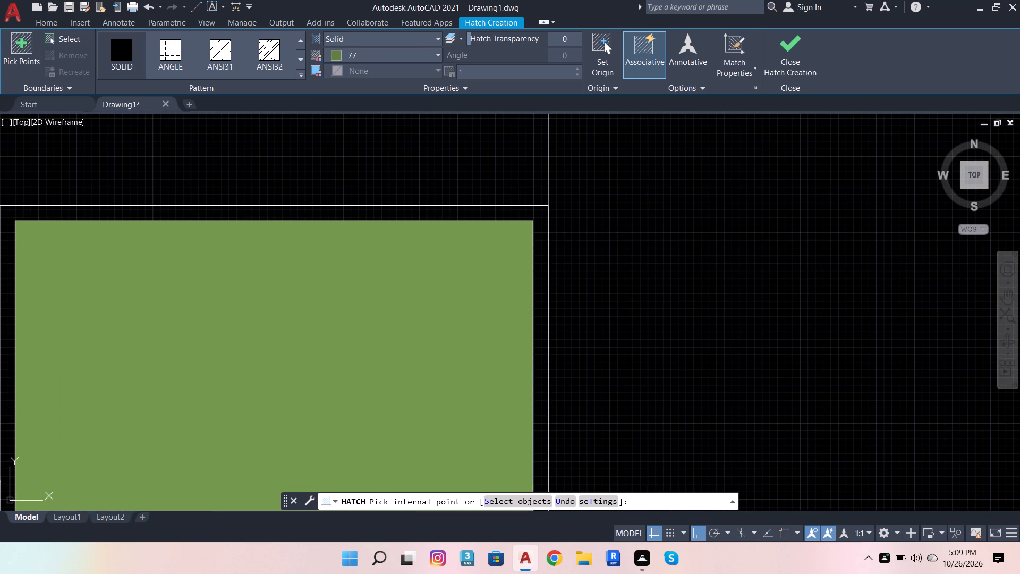
key(Escape)
key(Escape)
key(Escape)
key(Escape)
key(Escape)
scroll(580, 206, down, 4)
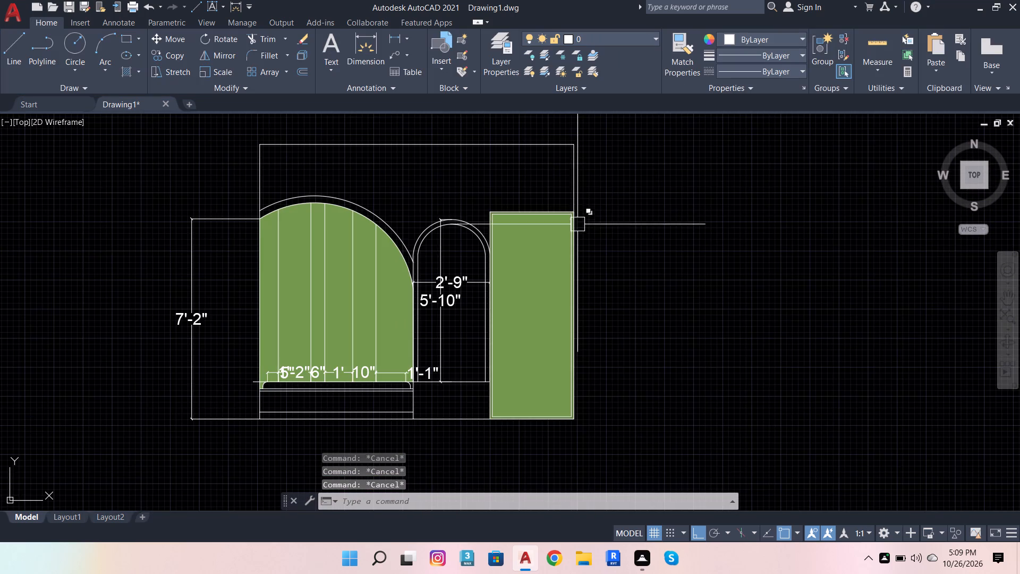
scroll(582, 233, up, 2)
scroll(581, 239, down, 1)
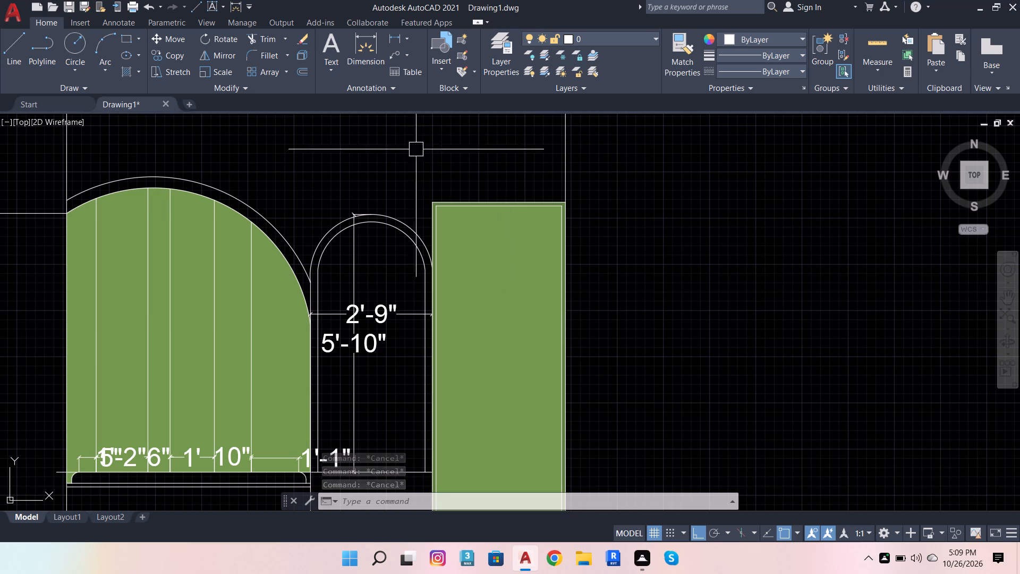
Fill the narrow band between the middle bay's two arches with a solid hatch in colour 200,201,45.
click(124, 71)
click(364, 53)
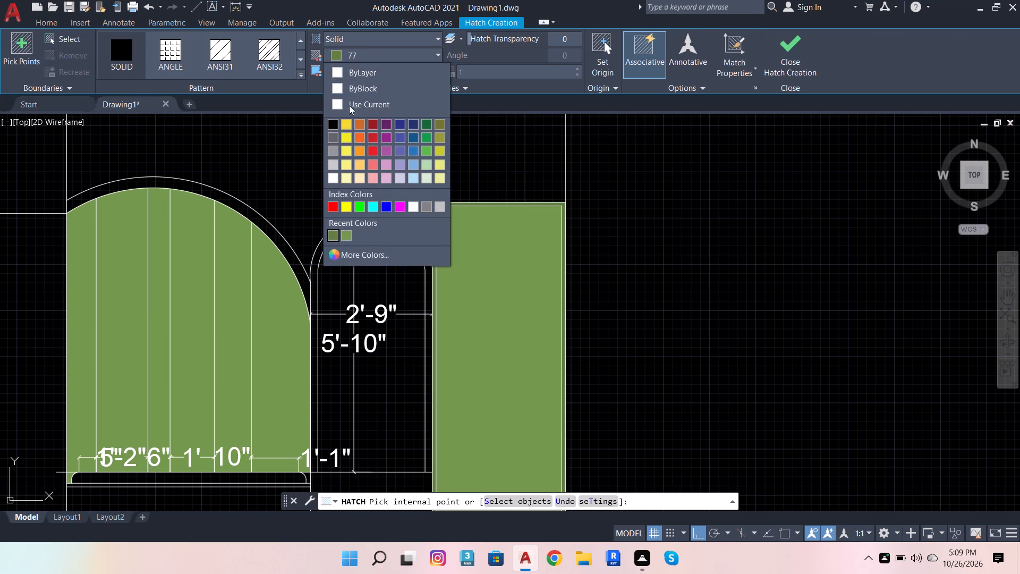
click(441, 121)
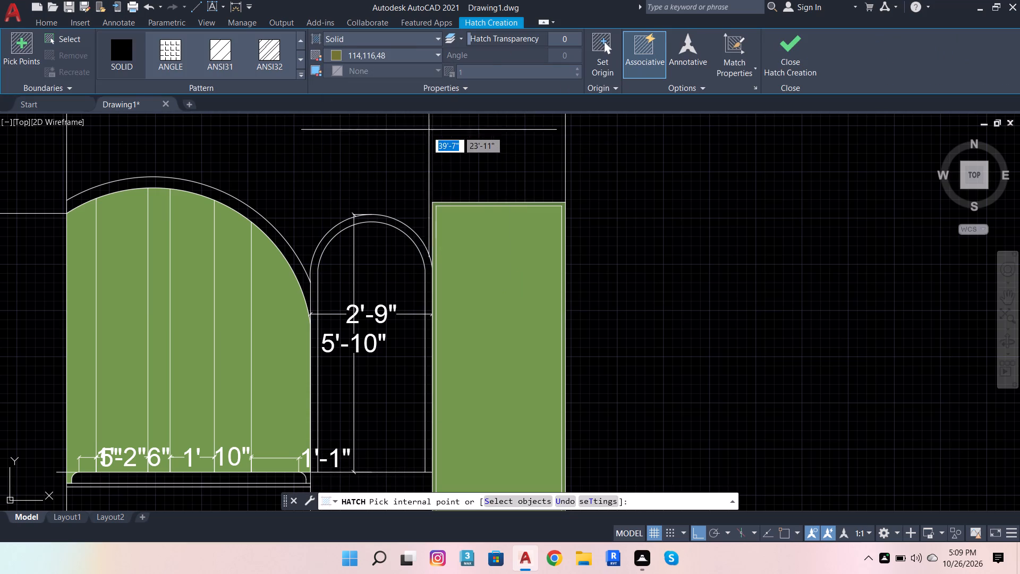
click(372, 58)
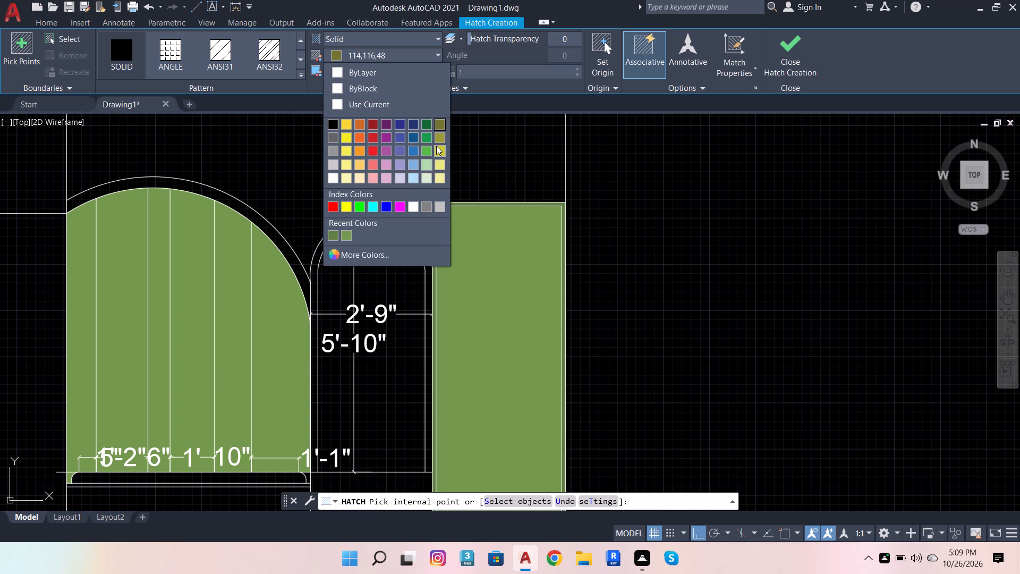
click(441, 137)
click(393, 50)
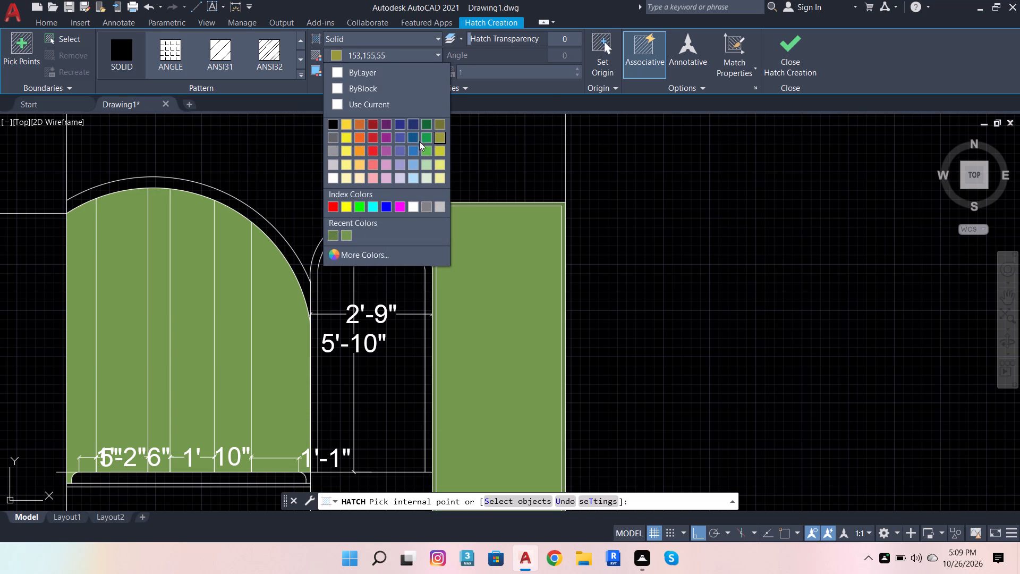
click(438, 149)
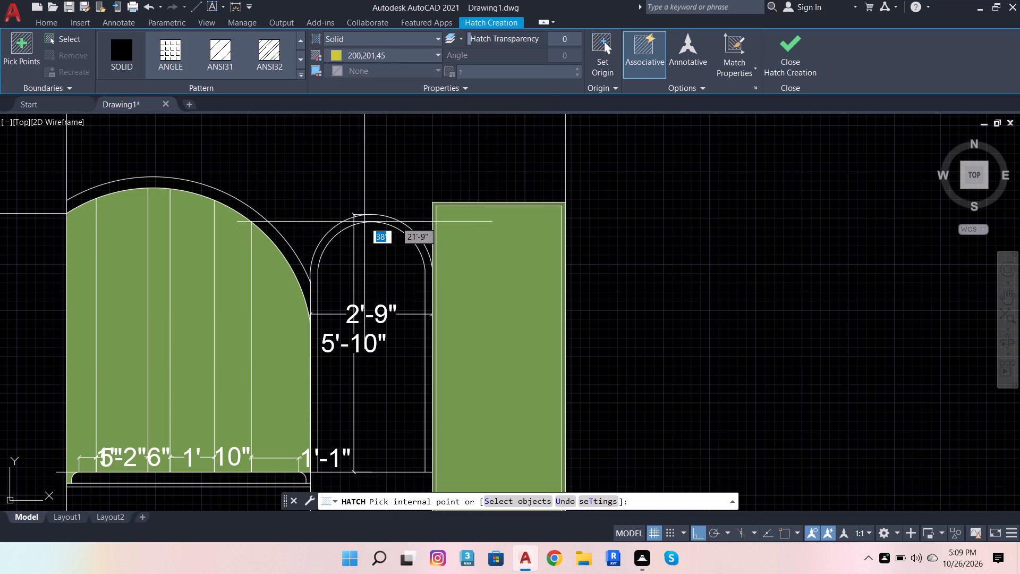
scroll(364, 221, up, 3)
click(375, 210)
scroll(417, 146, down, 5)
key(Escape)
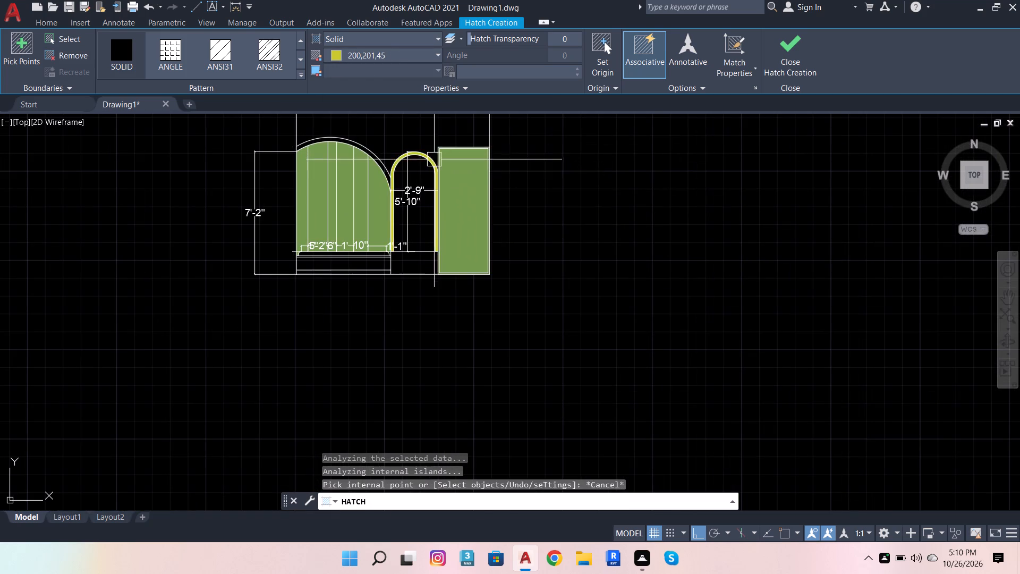
scroll(432, 155, up, 3)
scroll(429, 165, down, 3)
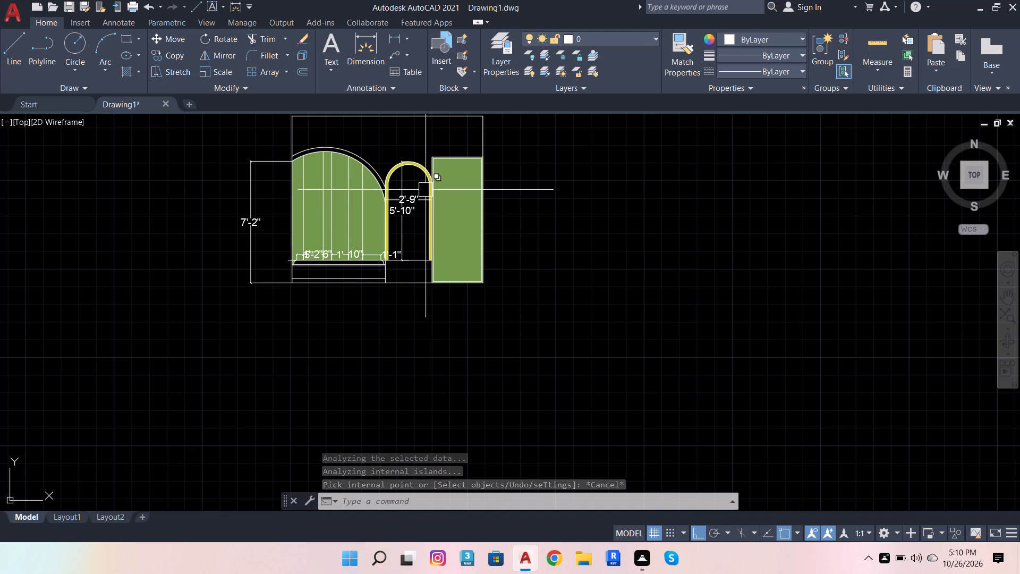
Draw a rectangle about 2'-7" by 1'-2" inside the space beneath the middle arched bay.
scroll(411, 238, up, 2)
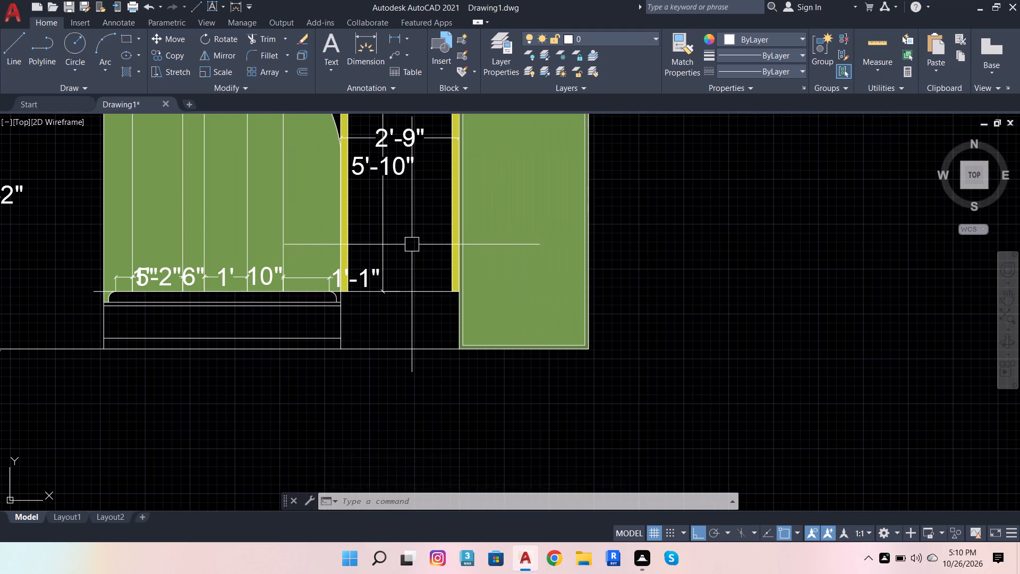
key(Escape)
key(Escape)
key(Escape)
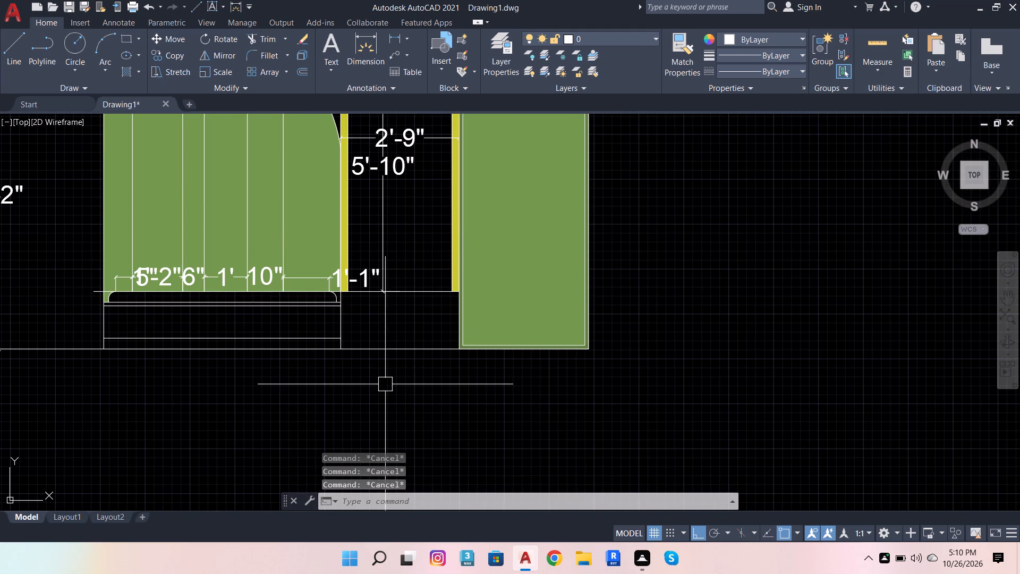
click(125, 40)
scroll(380, 317, up, 3)
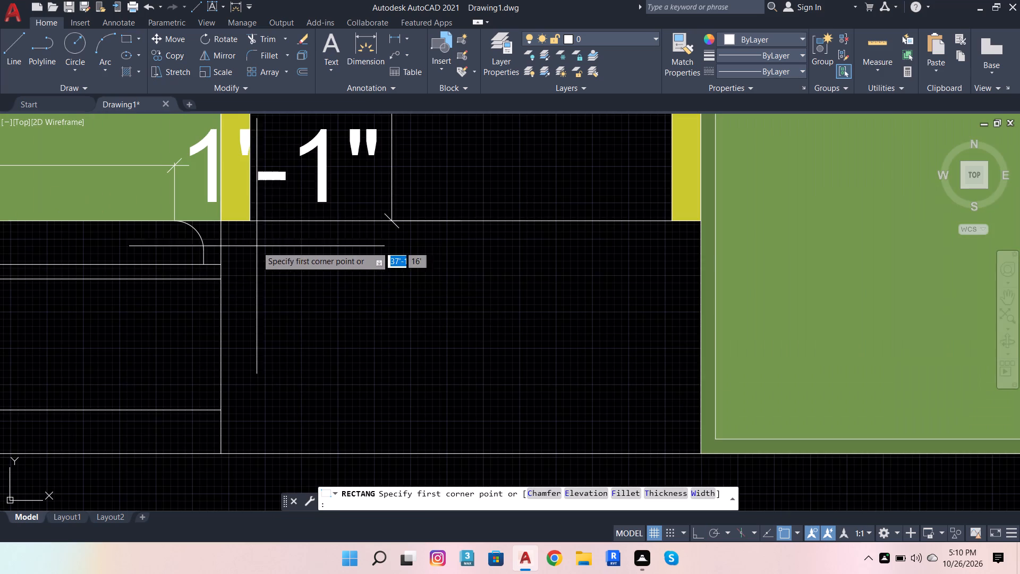
click(237, 233)
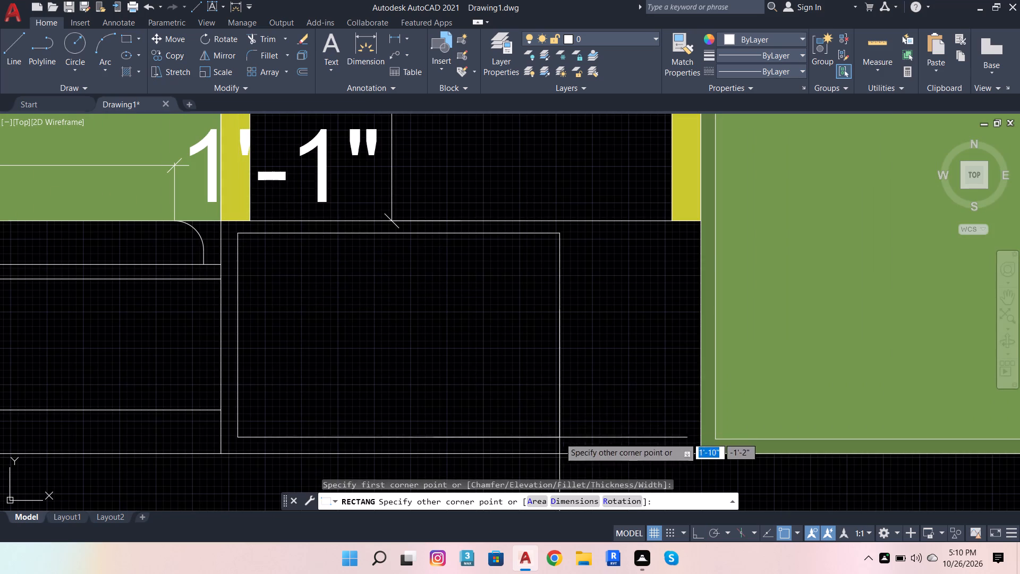
click(685, 436)
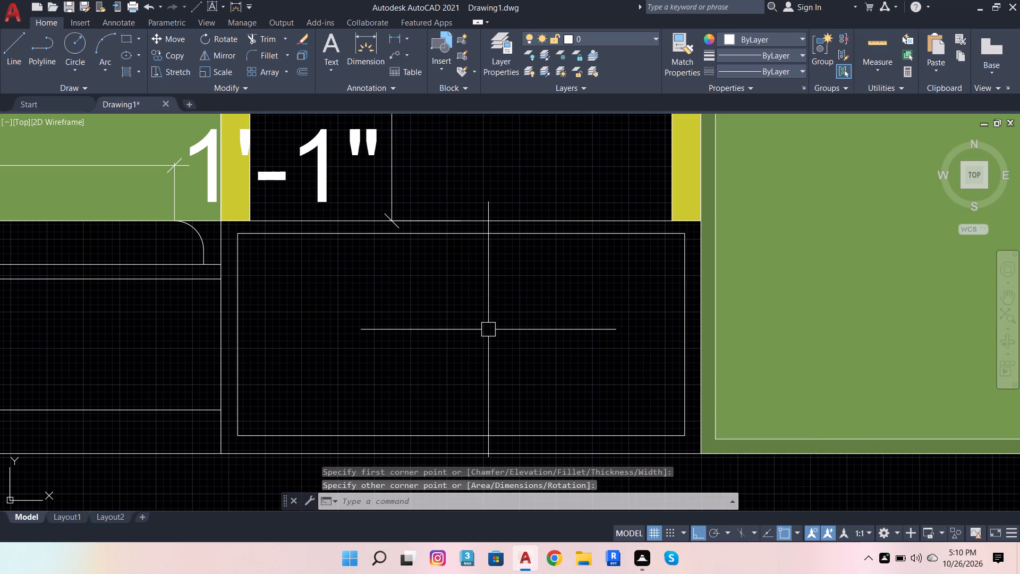
key(Escape)
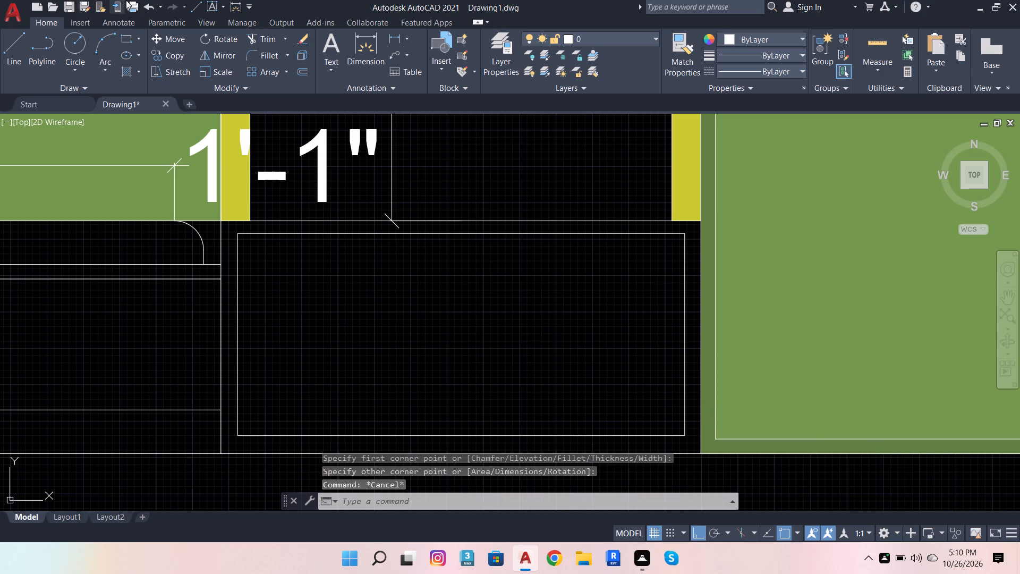
Start a line and enable the Midpoint object snap in the drafting settings.
click(23, 46)
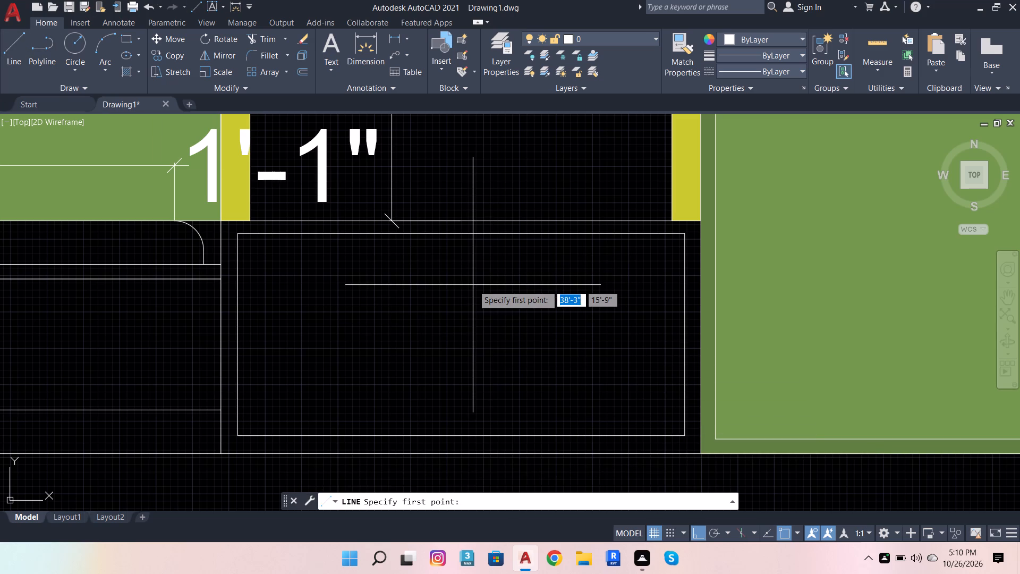
shift+right_click(471, 291)
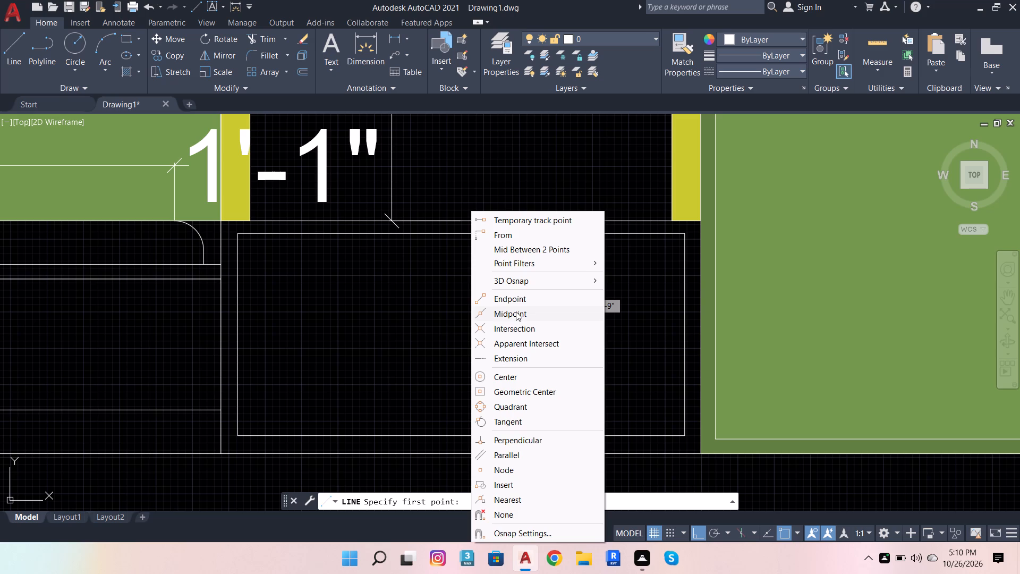
click(551, 536)
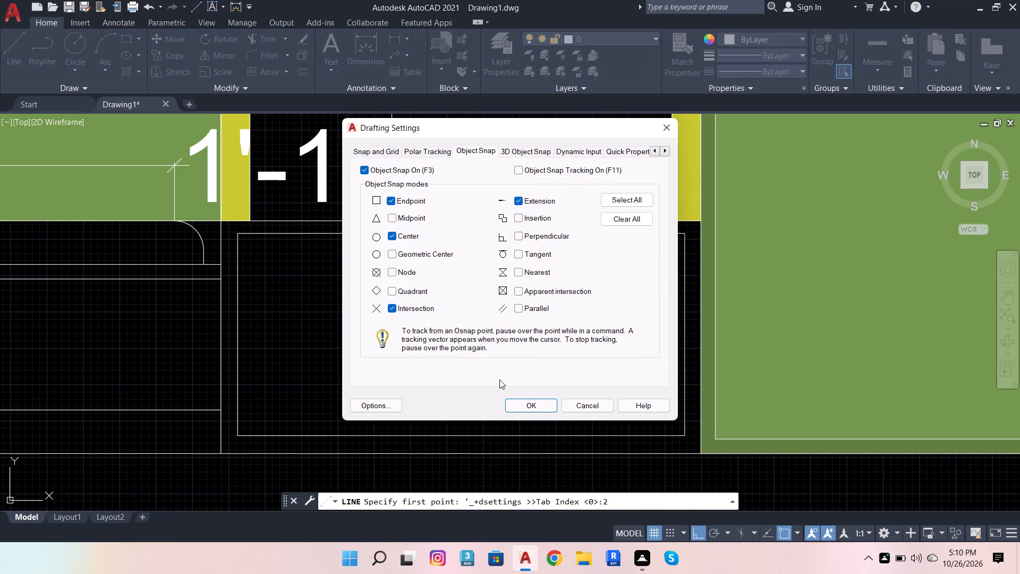
click(408, 218)
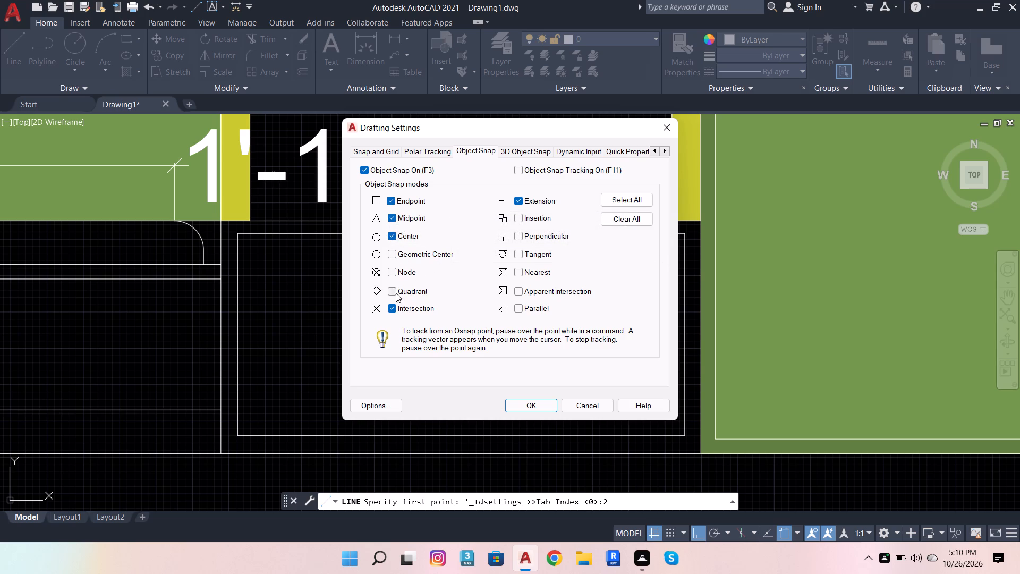
click(521, 406)
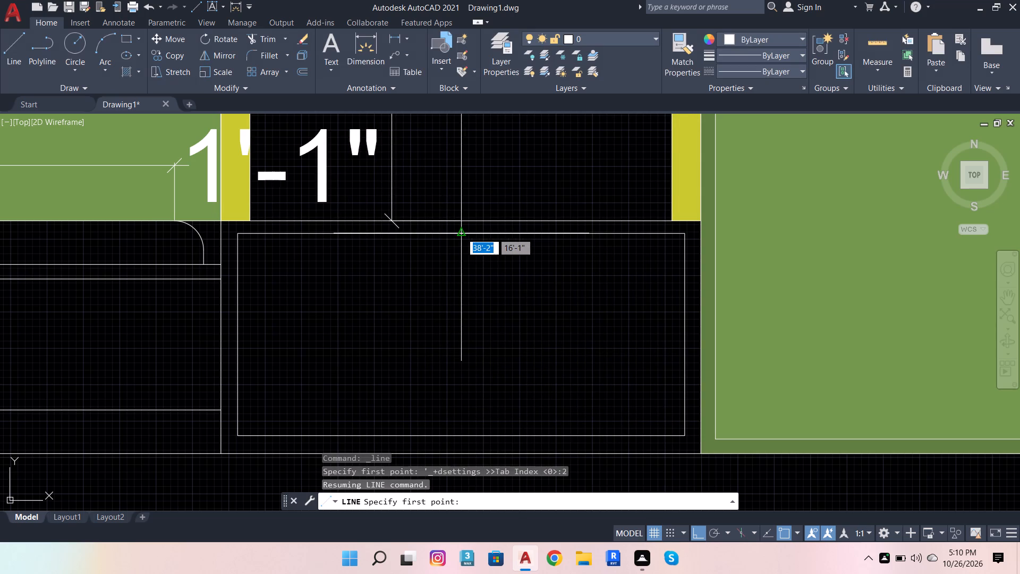
Draw a vertical line between the midpoints of the new rectangle's top and bottom edges, dividing it in half.
click(461, 233)
click(468, 435)
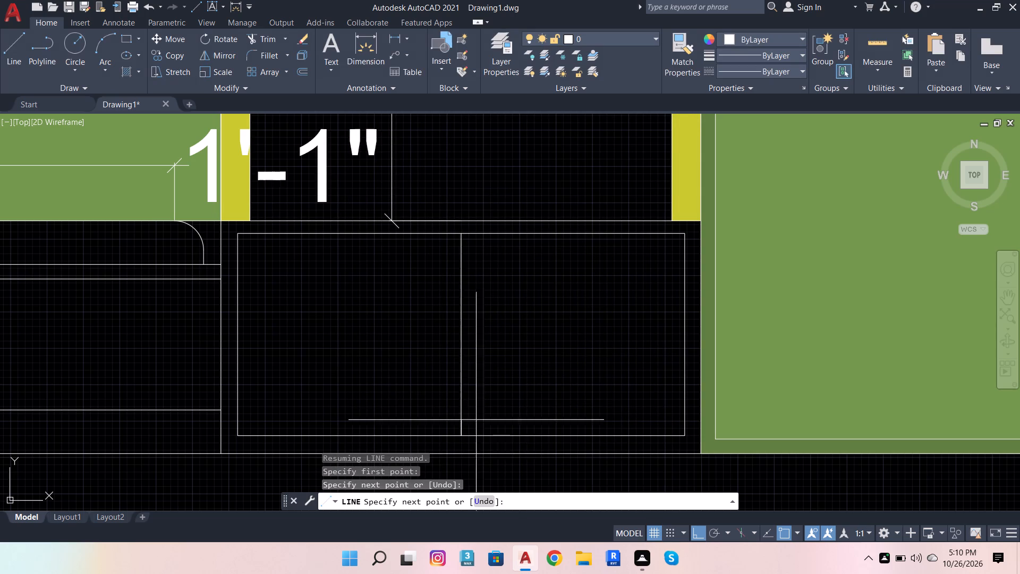
key(Escape)
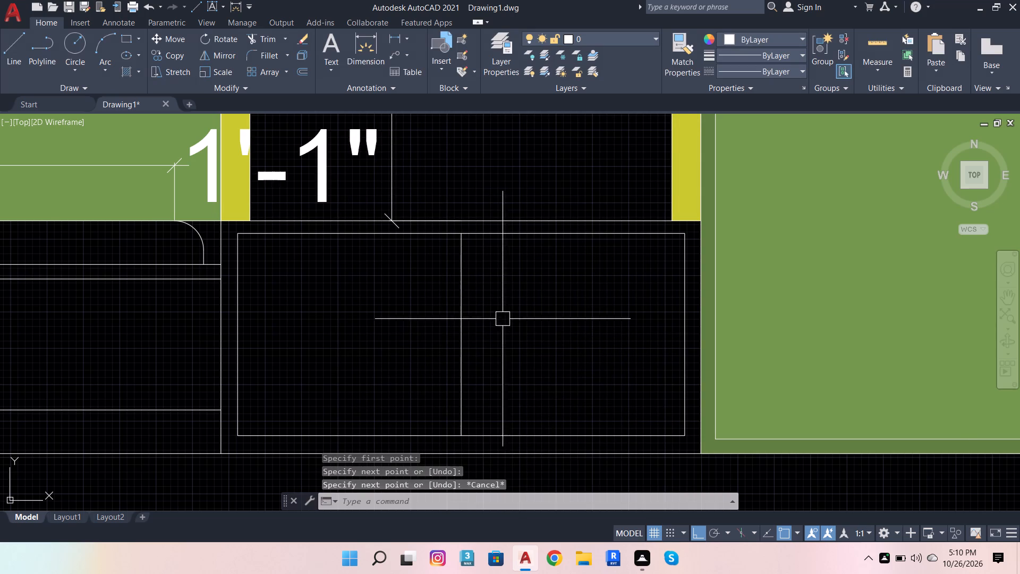
scroll(494, 317, down, 4)
scroll(507, 322, up, 1)
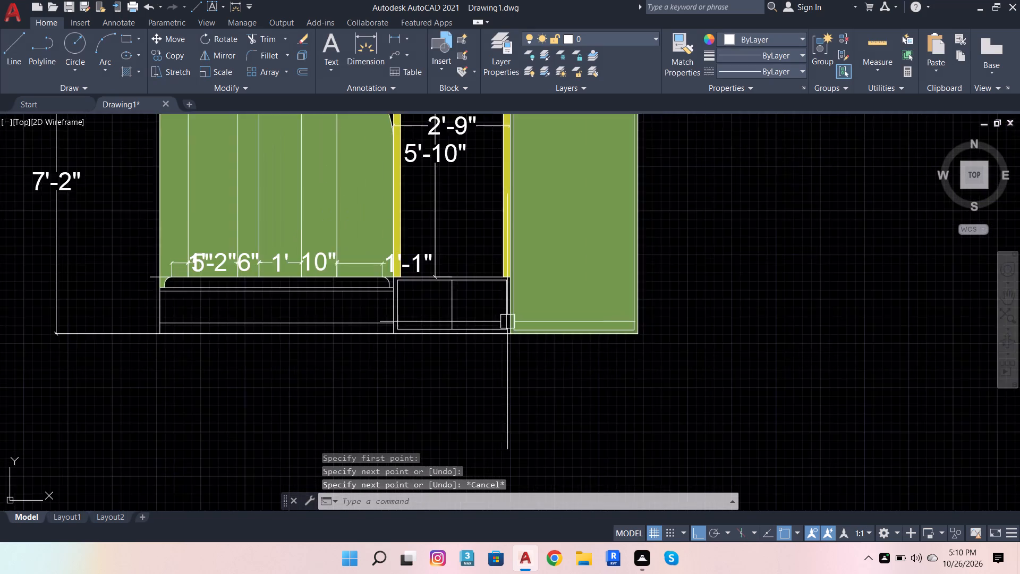
Delete the green solid hatch that fills the large arch's panels and the inside of the framed rectangular bay.
scroll(507, 322, up, 1)
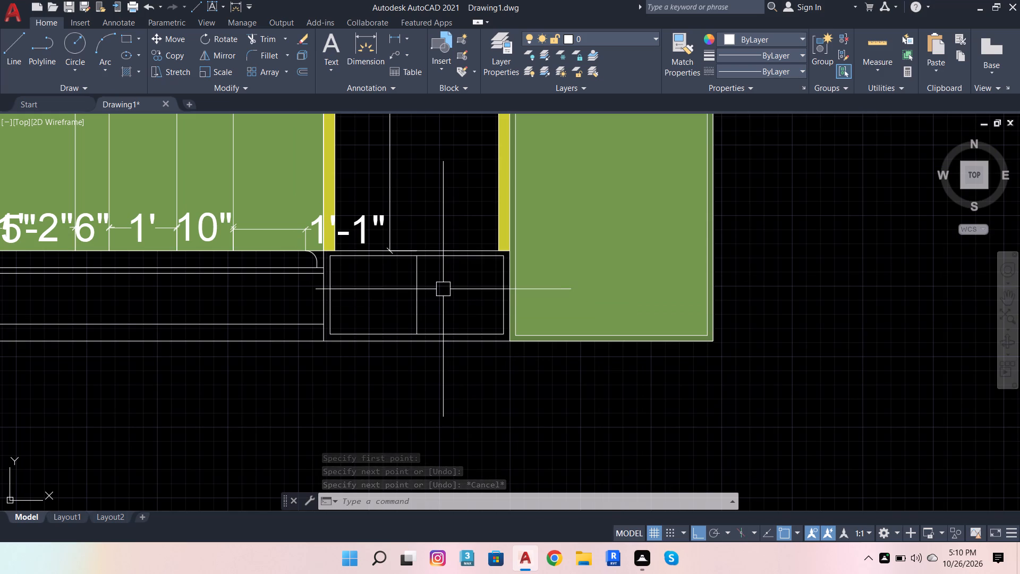
scroll(311, 317, down, 2)
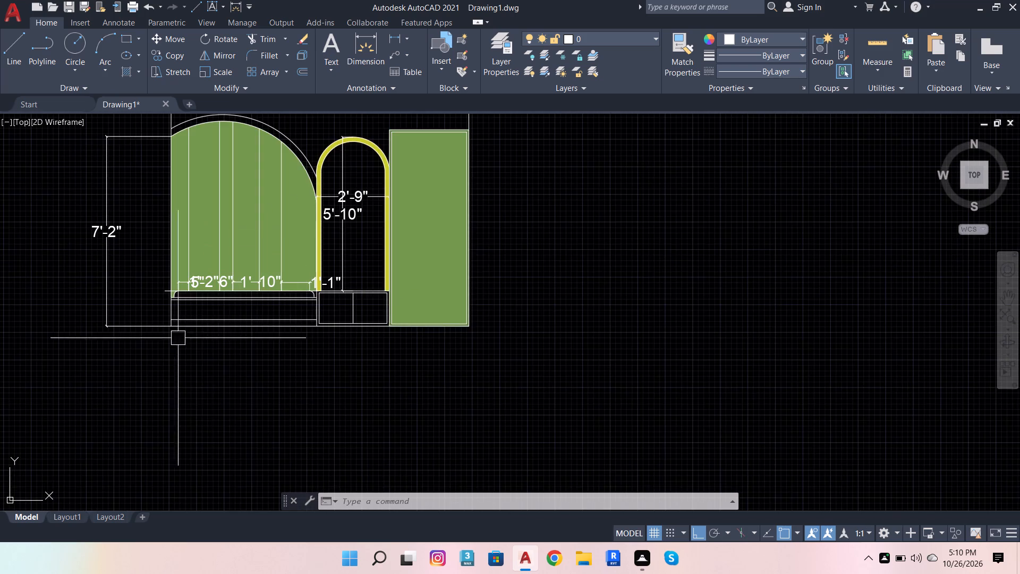
scroll(136, 334, up, 2)
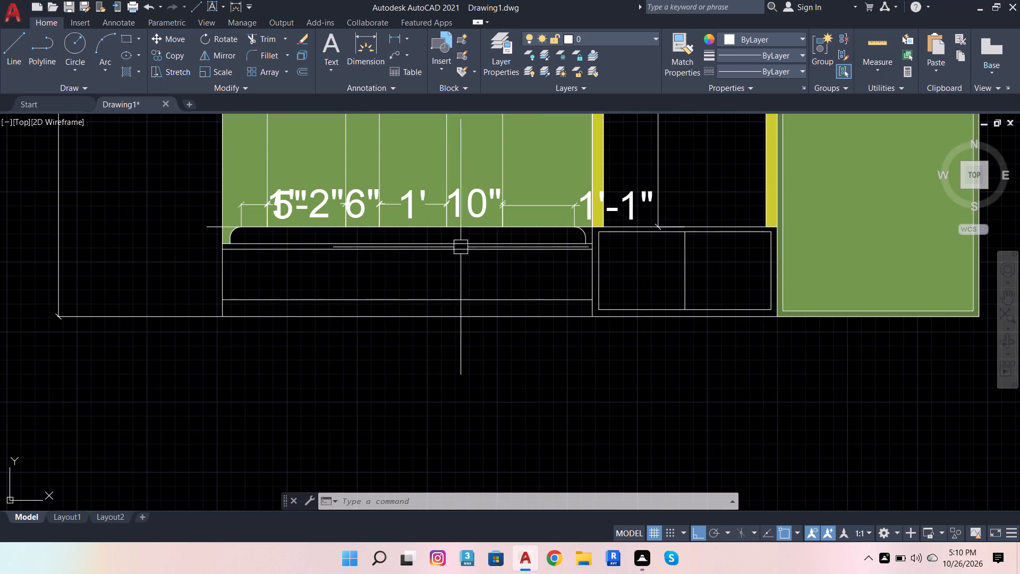
scroll(460, 205, up, 1)
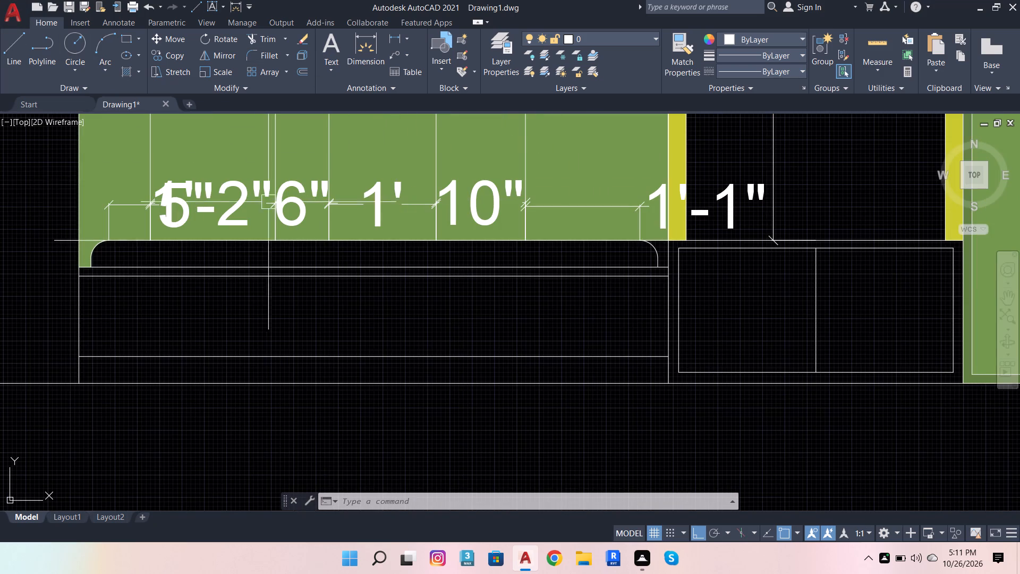
scroll(56, 248, up, 2)
click(120, 248)
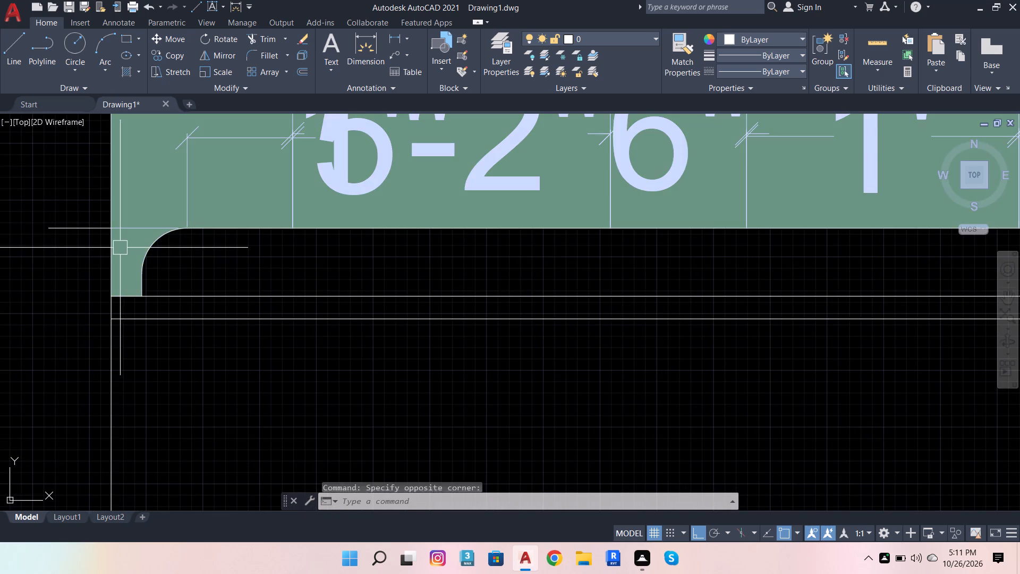
scroll(156, 248, down, 3)
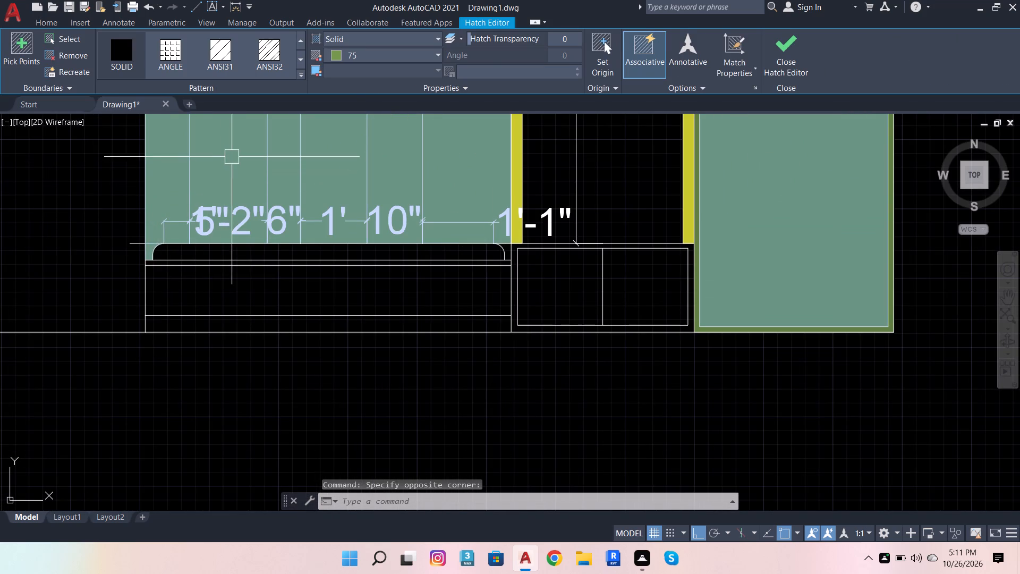
key(Delete)
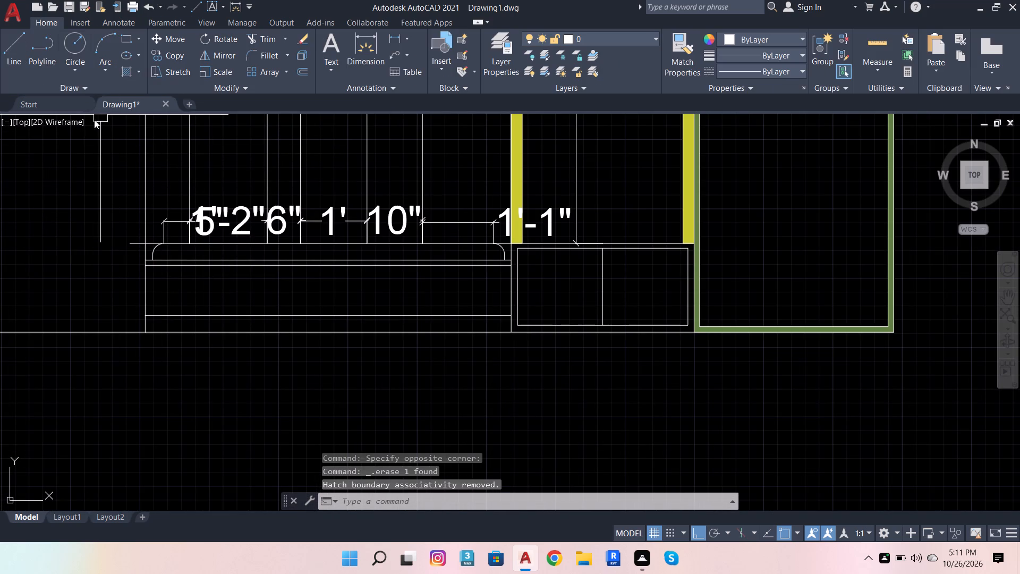
Erase the short horizontal line stub beside the rounded upper-left corner of the large arch's base.
scroll(138, 251, up, 3)
click(165, 212)
scroll(273, 206, up, 3)
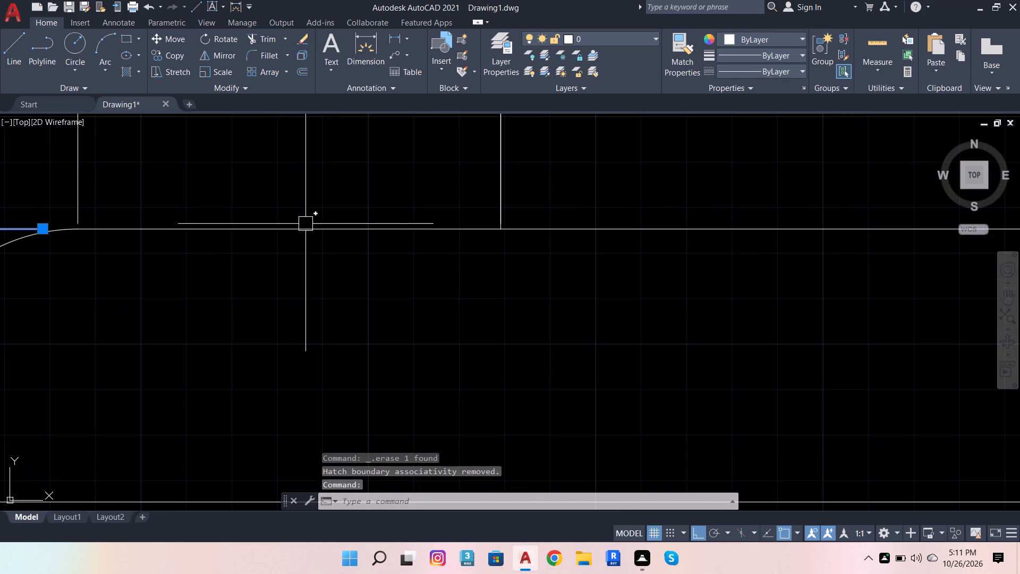
scroll(330, 235, down, 2)
scroll(212, 233, up, 7)
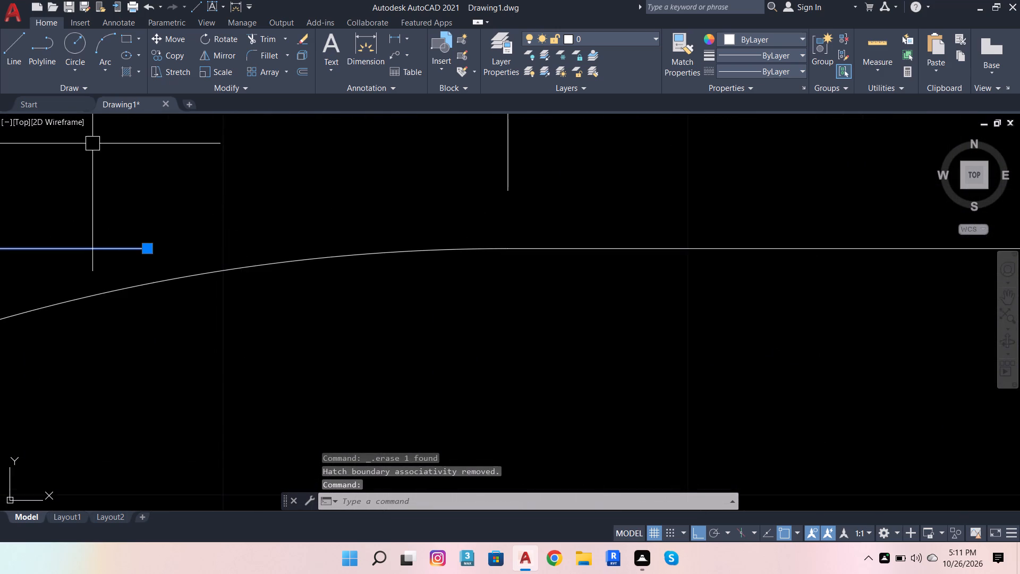
scroll(273, 220, down, 3)
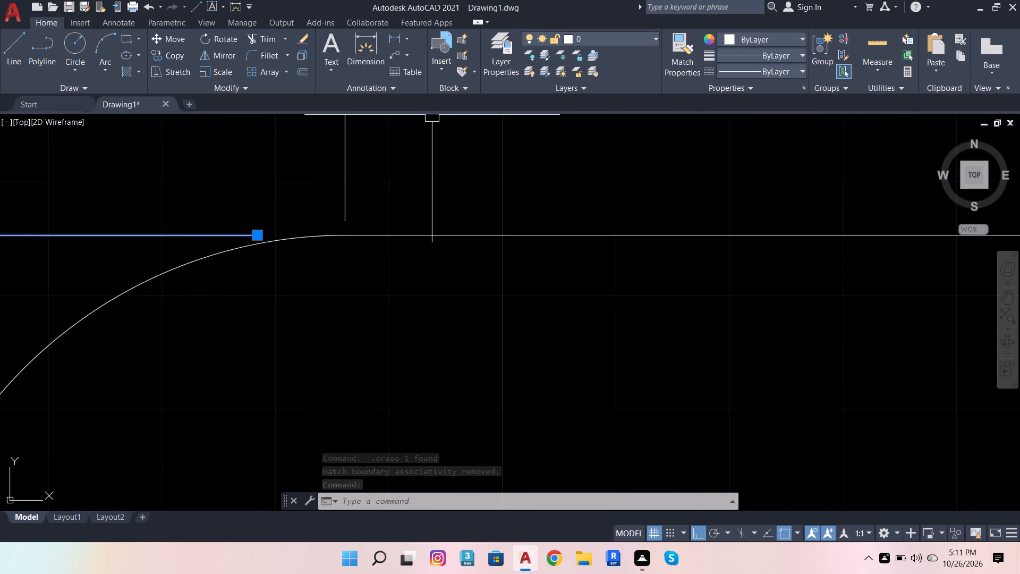
key(shift+Delete)
Draw a horizontal line along the panels' base from the first vertical divider leftward past the large arch's left edge.
scroll(364, 208, down, 3)
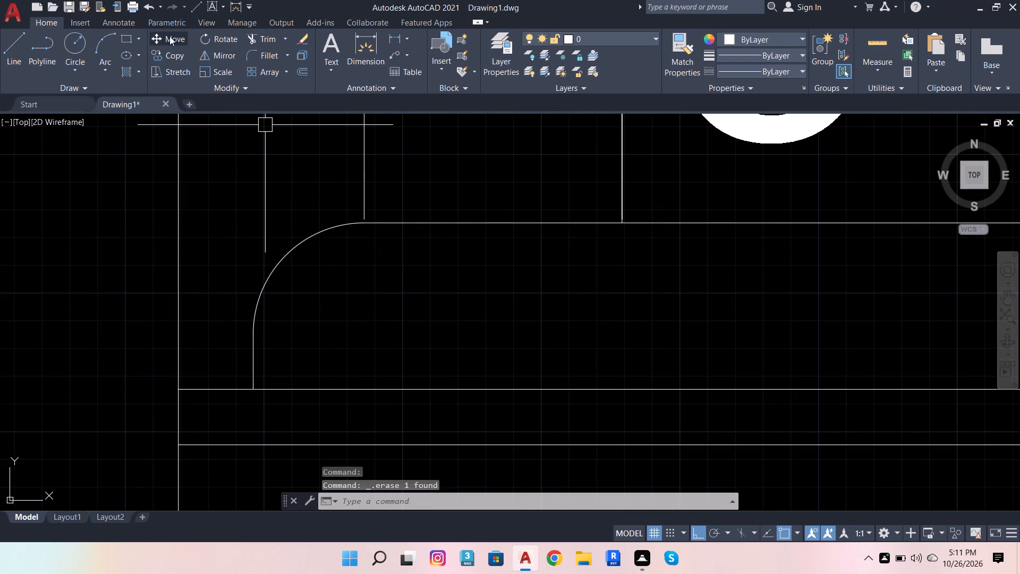
click(7, 32)
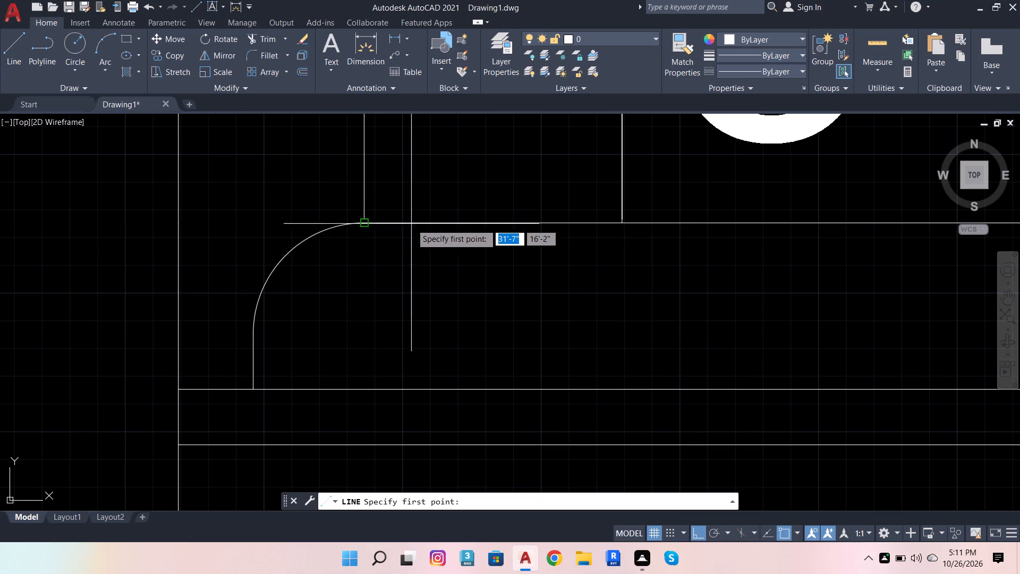
click(625, 224)
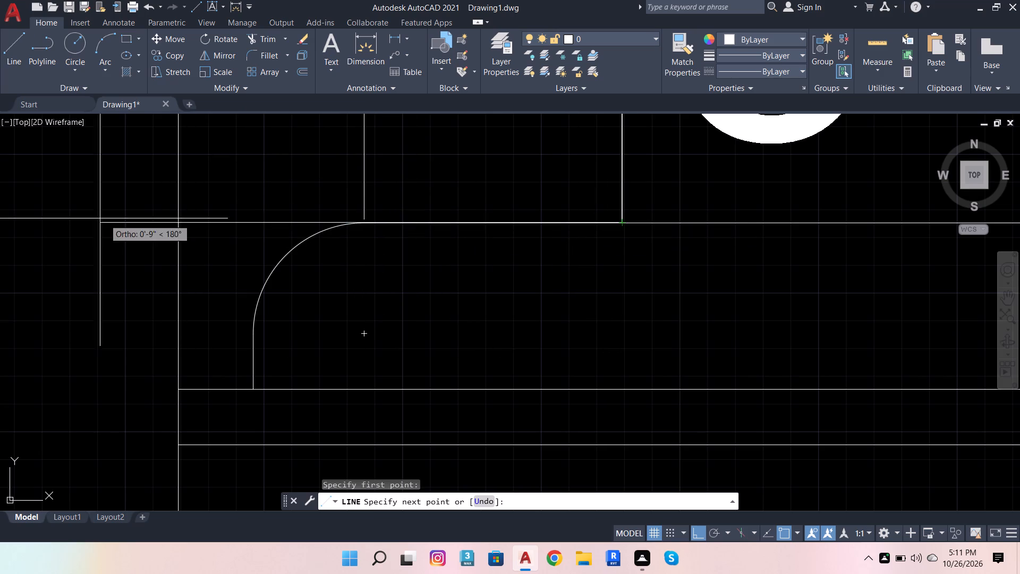
click(55, 215)
key(Escape)
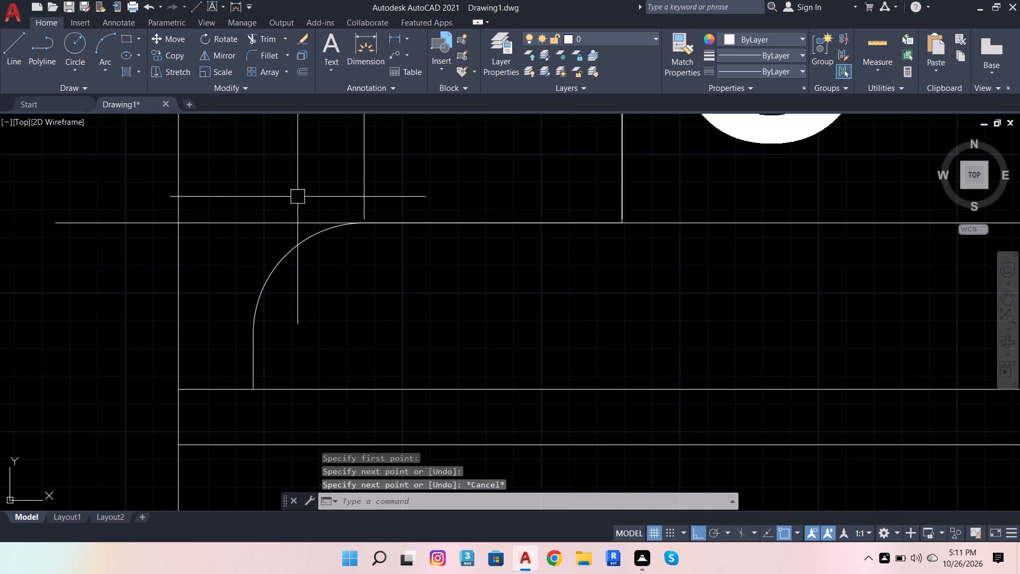
Remove the old 5", 1'-2", 6" and 1'-1" dimensions along the bottom of the large arch's panels using Trim.
click(252, 38)
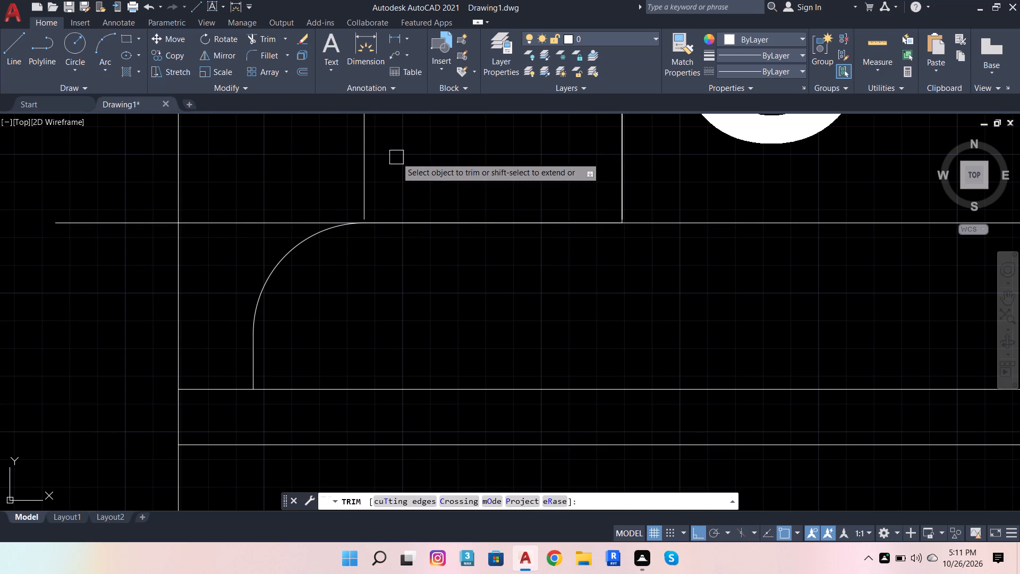
drag(396, 157, 308, 175)
shift+scroll(364, 195, down, 3)
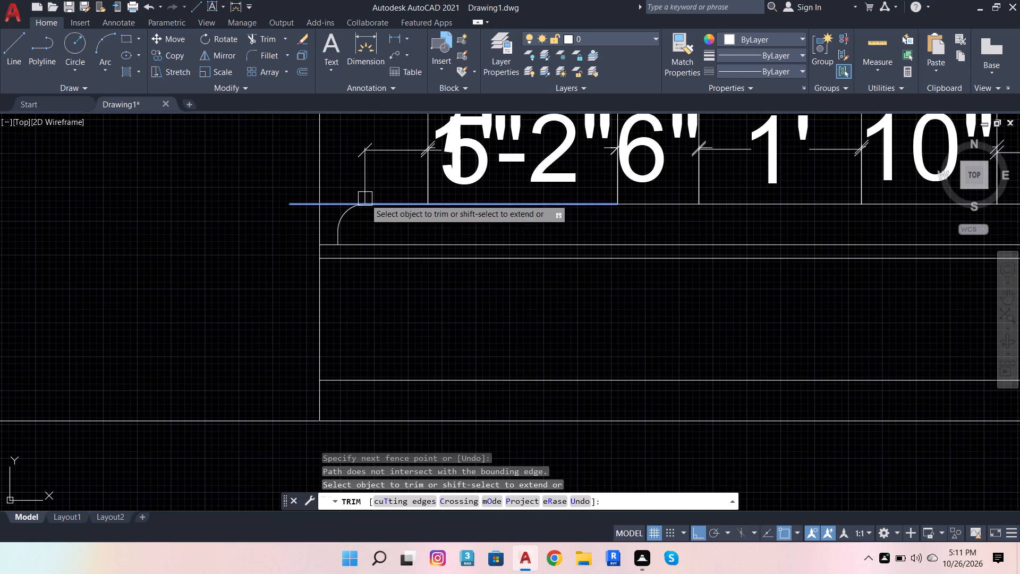
shift+scroll(390, 204, down, 2)
scroll(406, 173, up, 3)
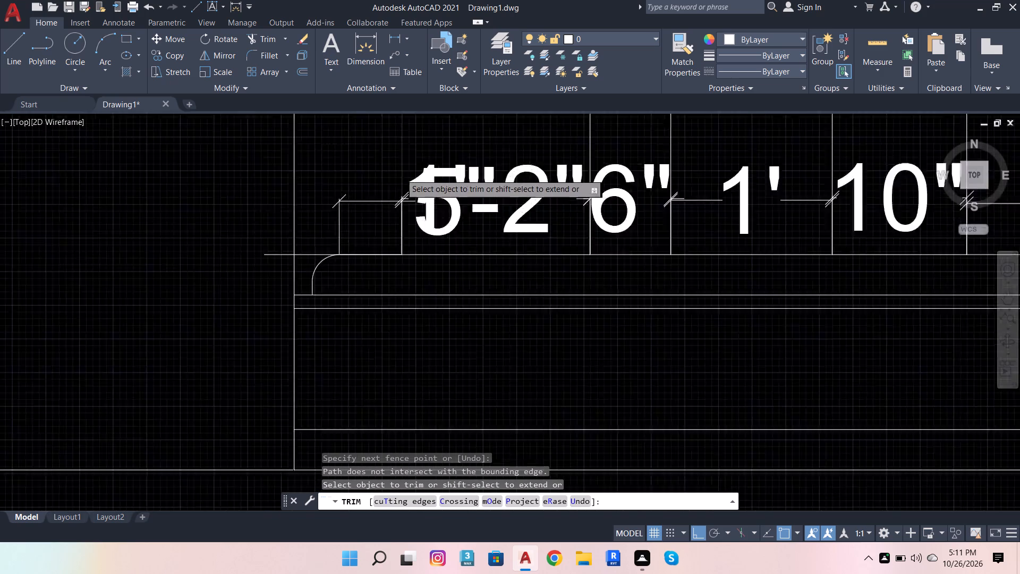
scroll(401, 174, up, 1)
scroll(292, 275, down, 2)
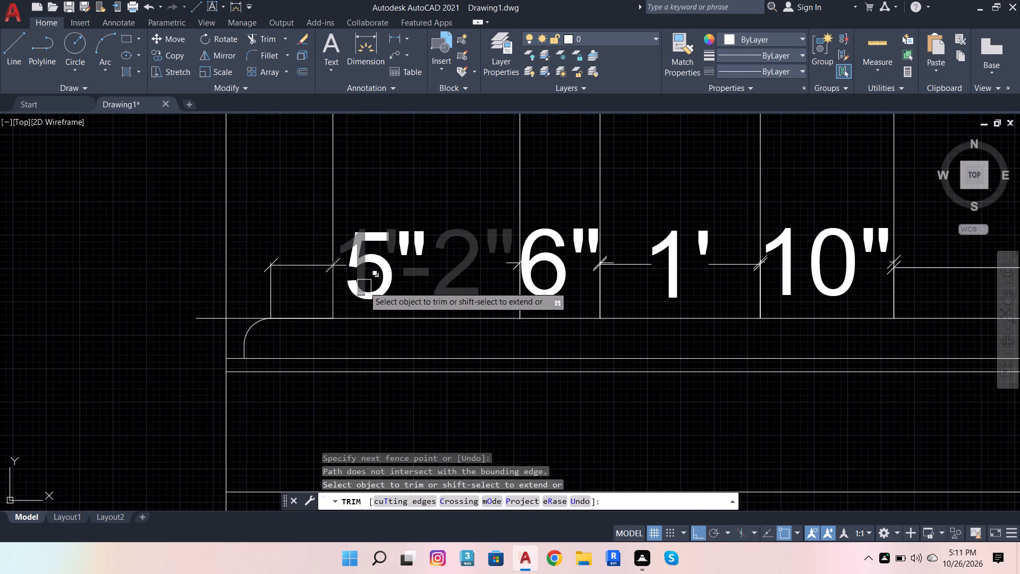
click(356, 280)
click(394, 260)
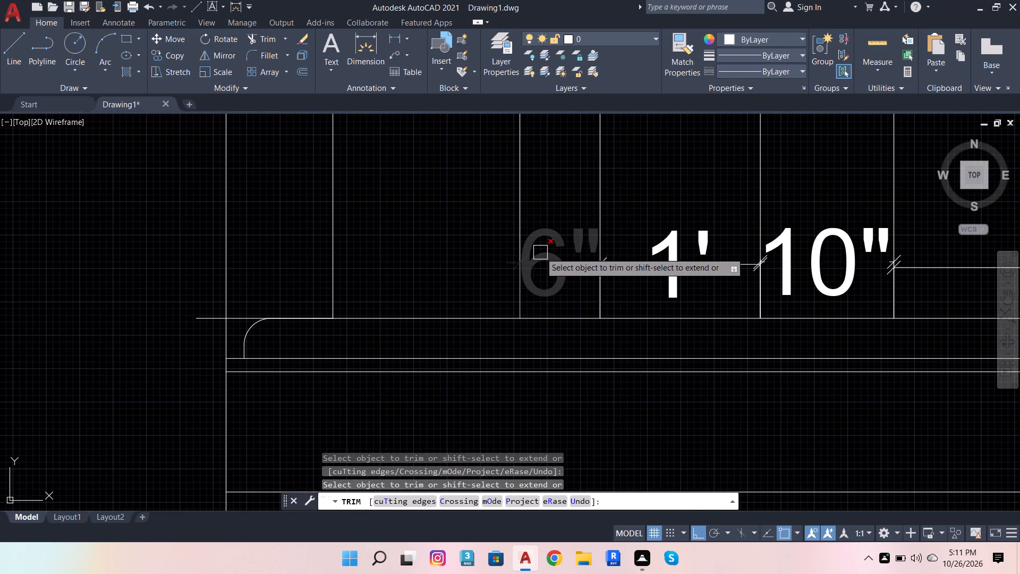
click(540, 252)
scroll(330, 254, down, 4)
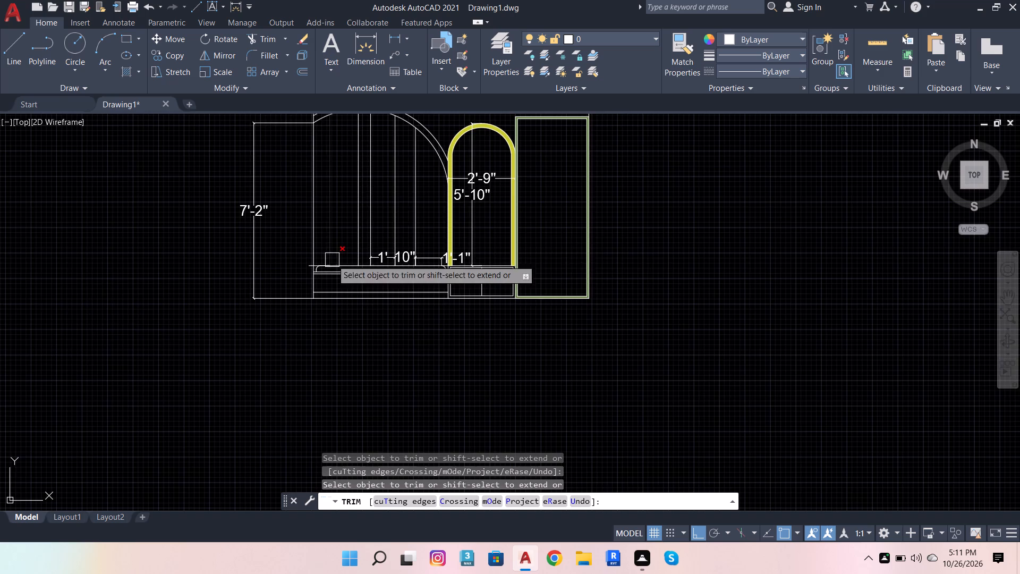
scroll(481, 245, up, 3)
click(373, 291)
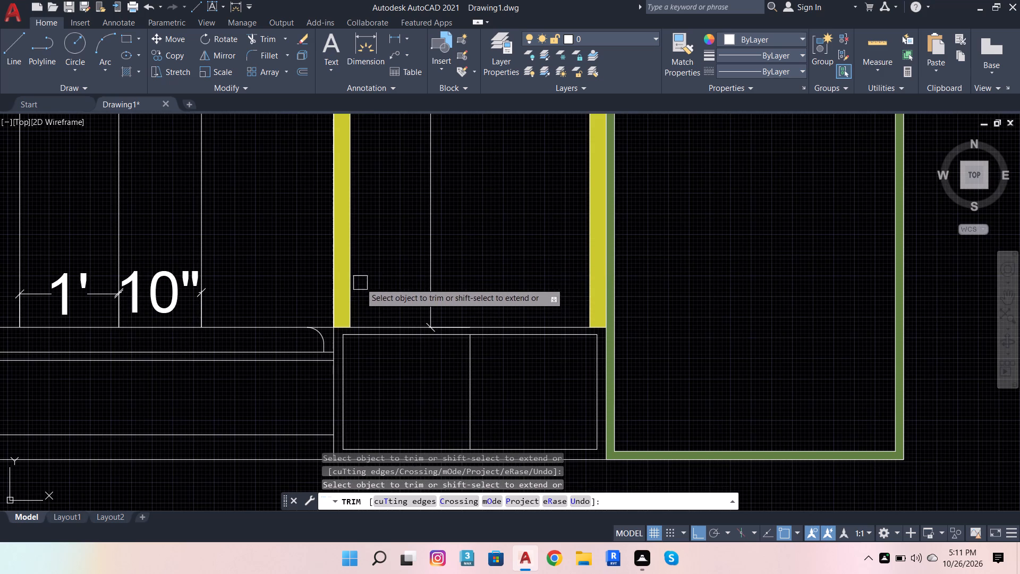
Trim at the horizontal line above the rounded upper-right corner of the large arch's base.
scroll(412, 287, down, 1)
scroll(338, 305, up, 5)
scroll(445, 341, up, 2)
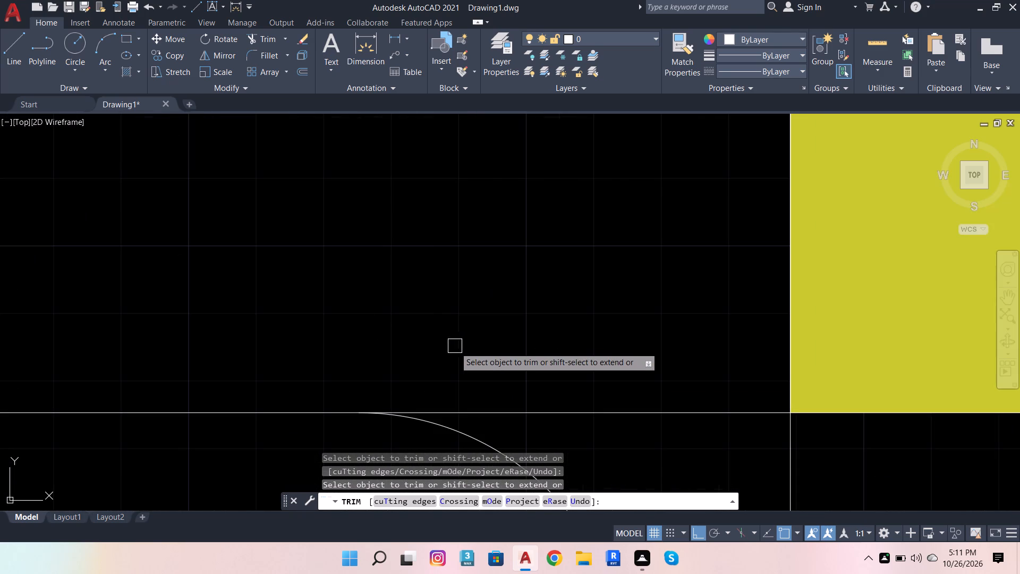
scroll(494, 343, down, 5)
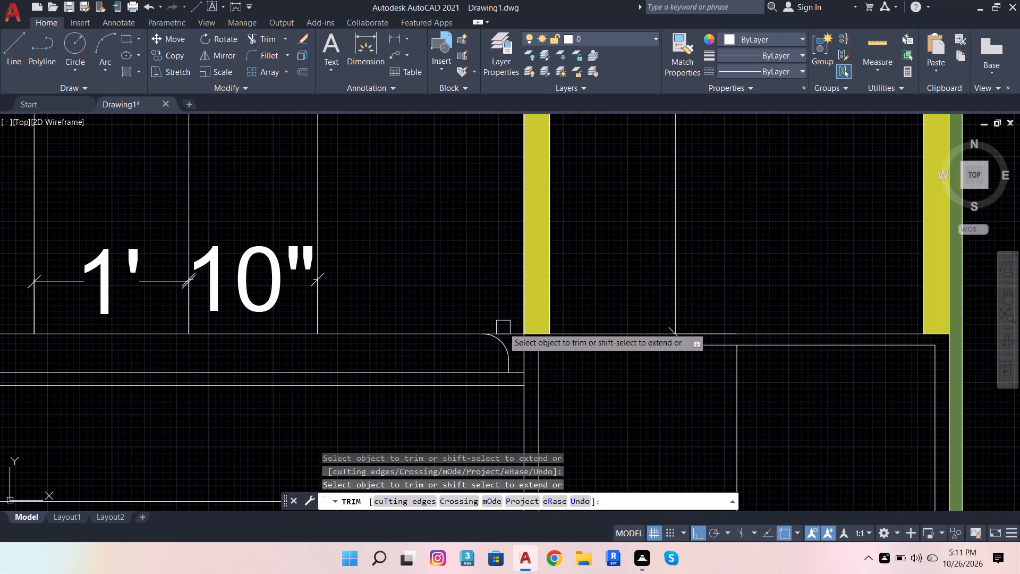
shift+click(503, 329)
key(Escape)
key(Escape)
key(Escape)
key(Escape)
key(Escape)
Trim the new base line's overhang beyond the large arch's left edge.
scroll(446, 280, down, 2)
scroll(170, 269, up, 1)
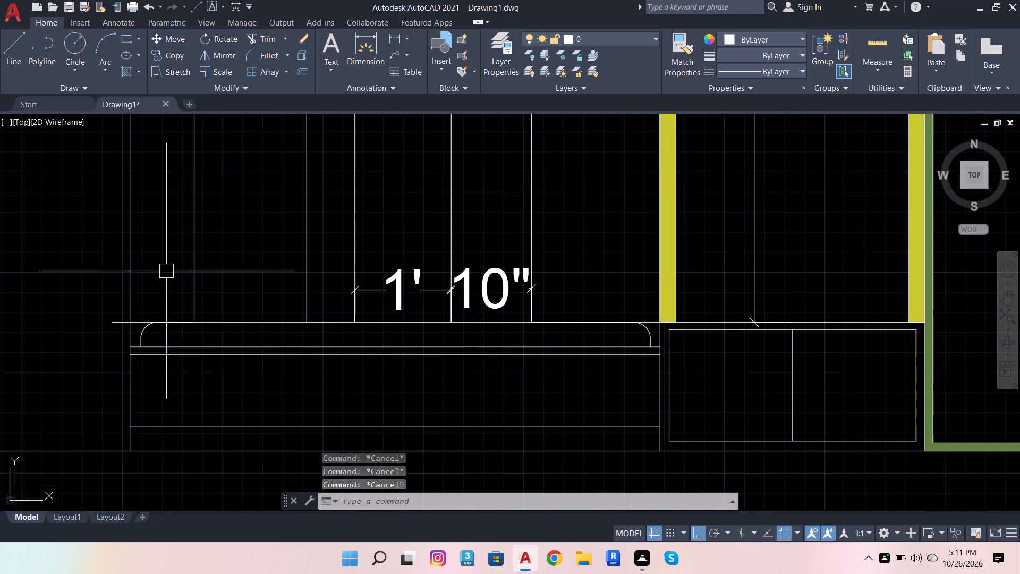
scroll(166, 271, up, 1)
click(271, 39)
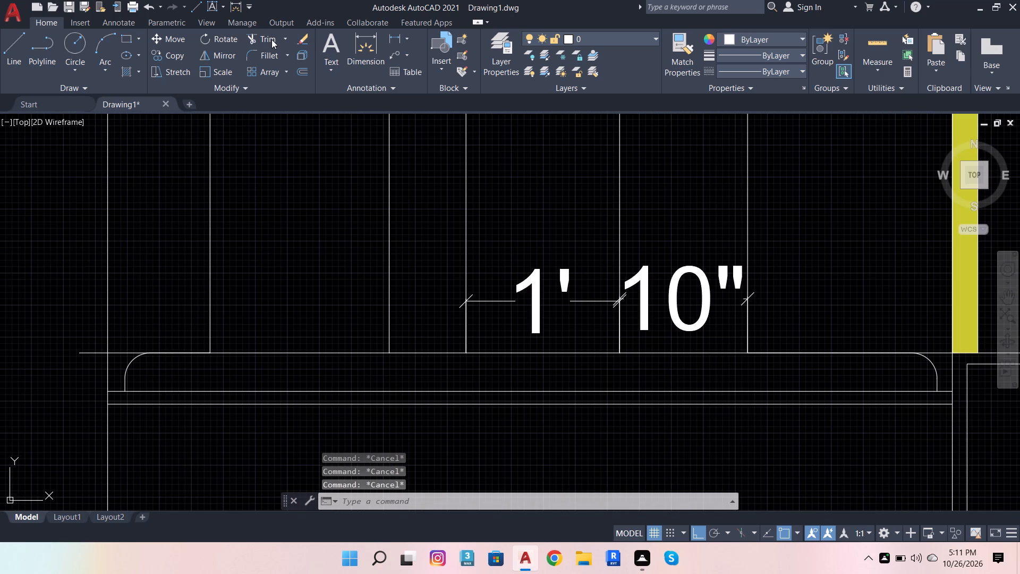
click(81, 357)
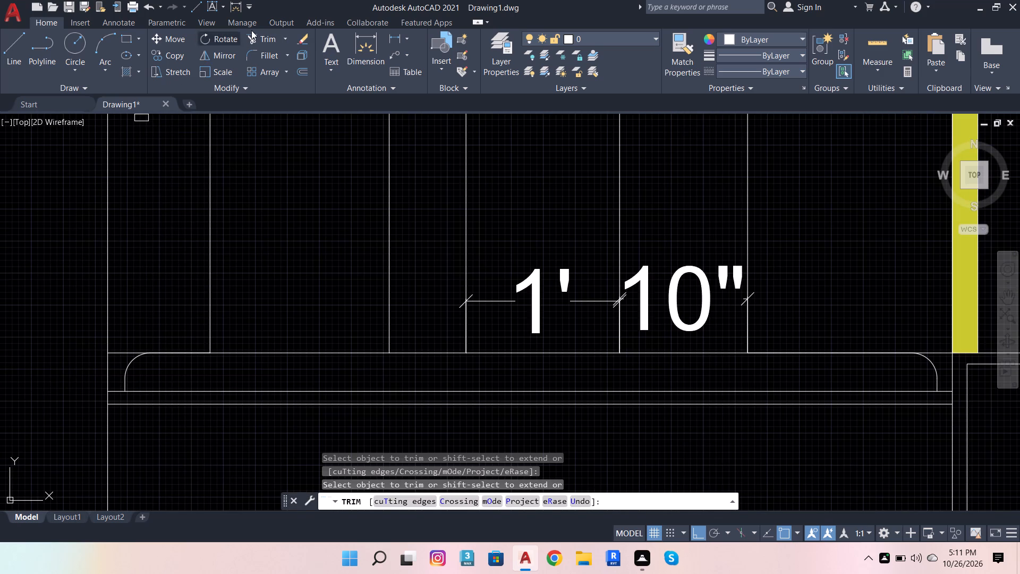
Dimension the widths of the first three panels from the large arch's left edge, placing the dimensions just above the base line.
click(360, 45)
scroll(128, 358, up, 2)
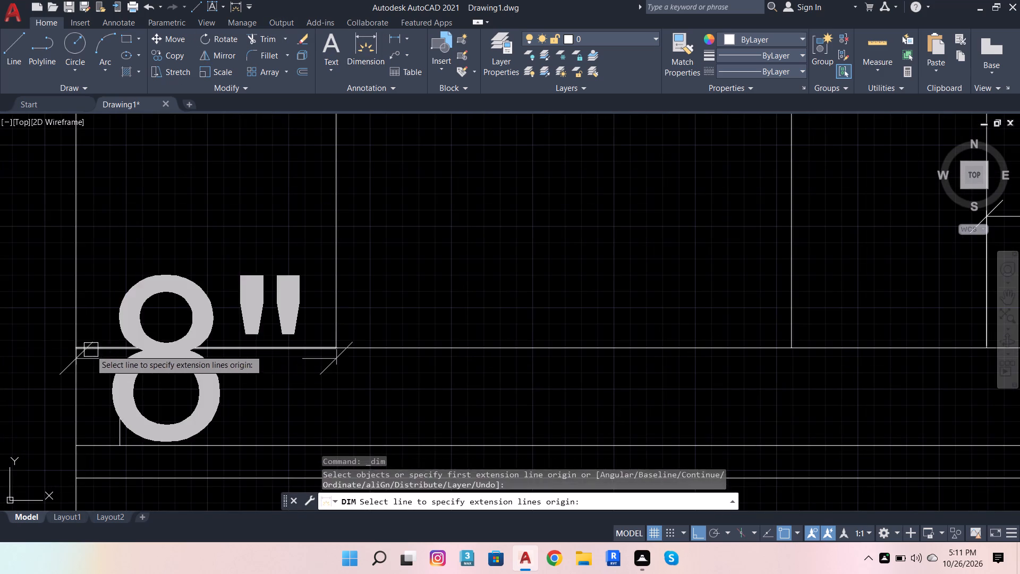
click(79, 348)
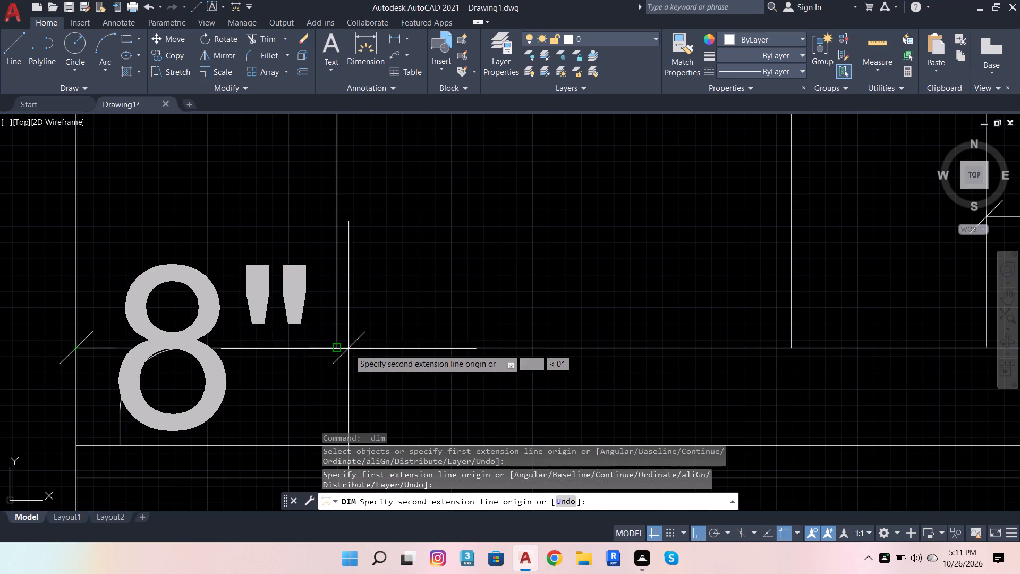
click(335, 344)
click(248, 267)
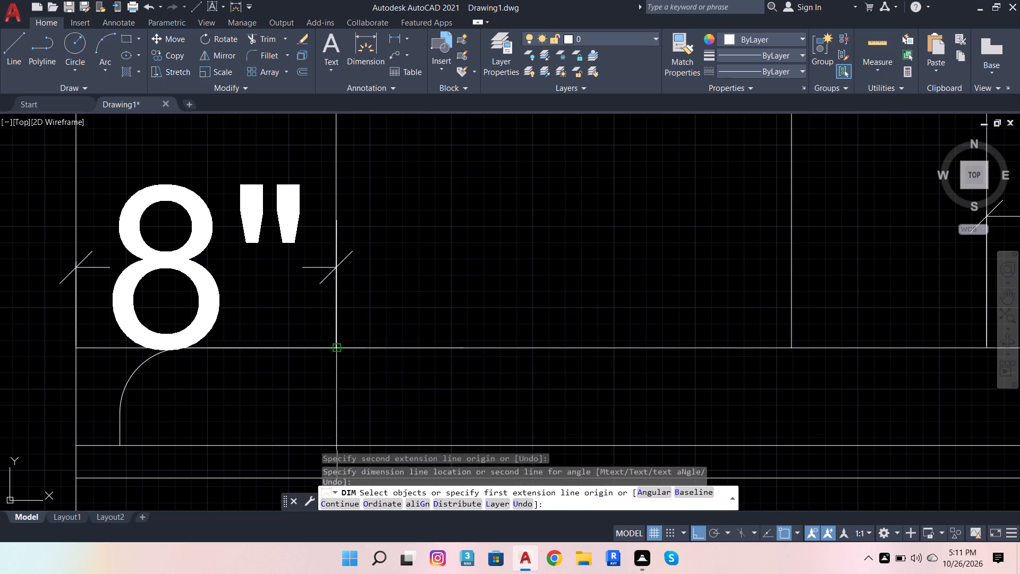
click(381, 343)
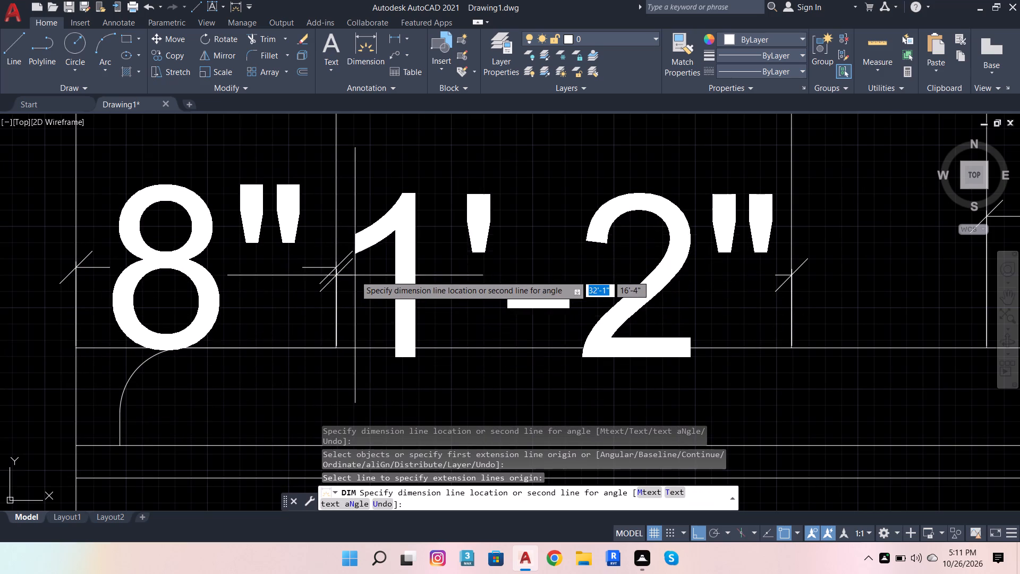
click(340, 266)
scroll(74, 327, down, 3)
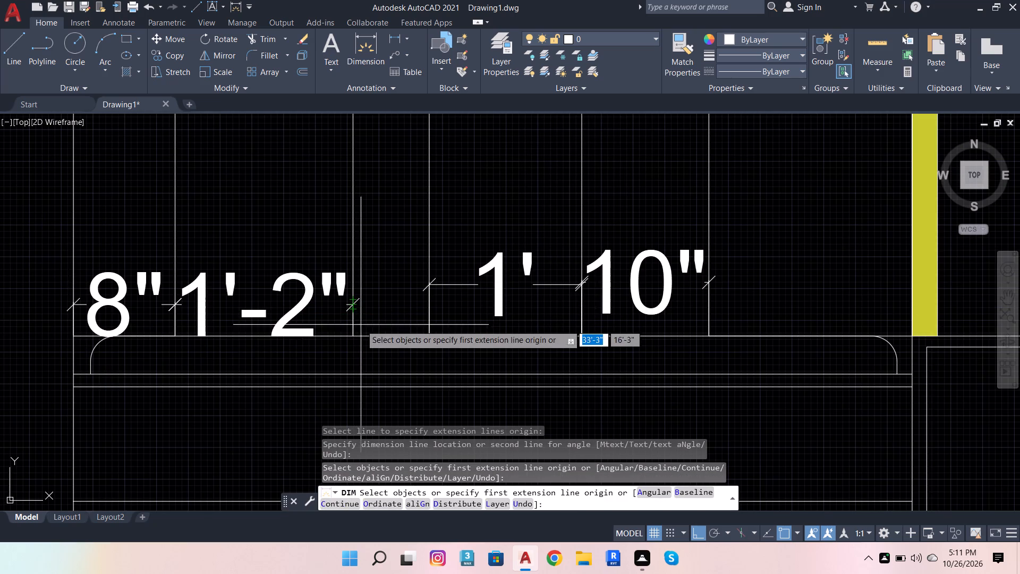
click(397, 334)
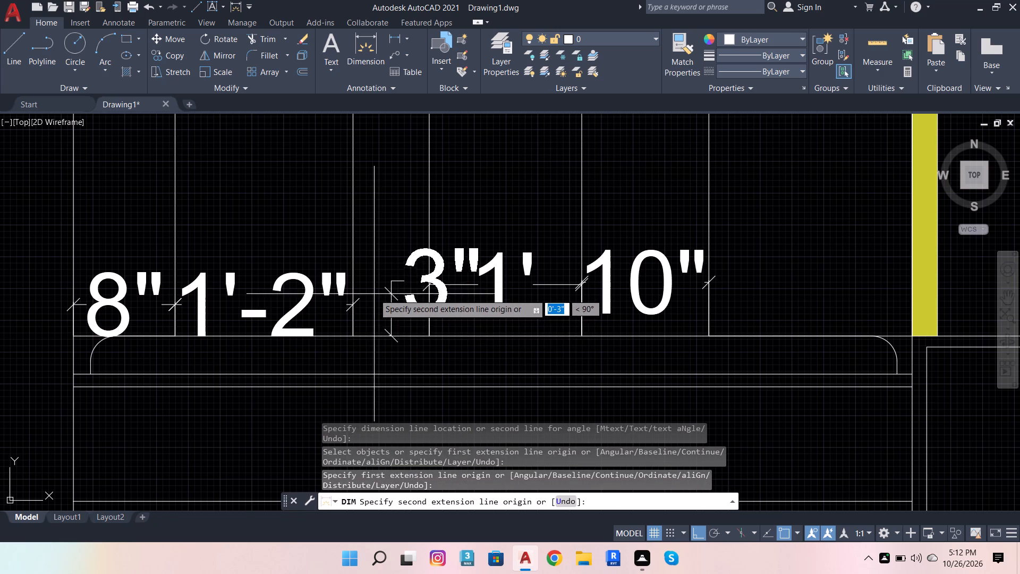
key(space)
key(space)
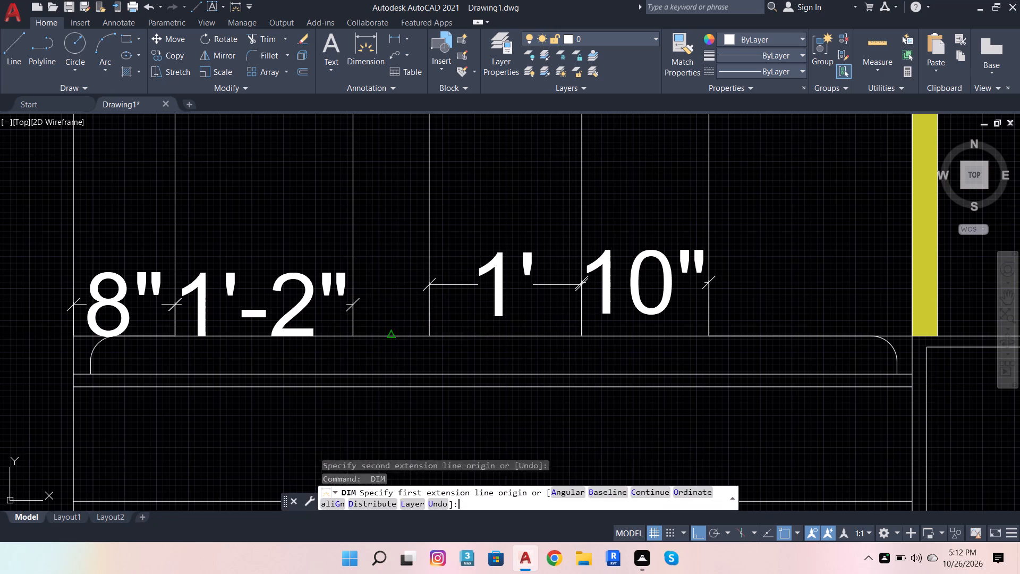
click(367, 340)
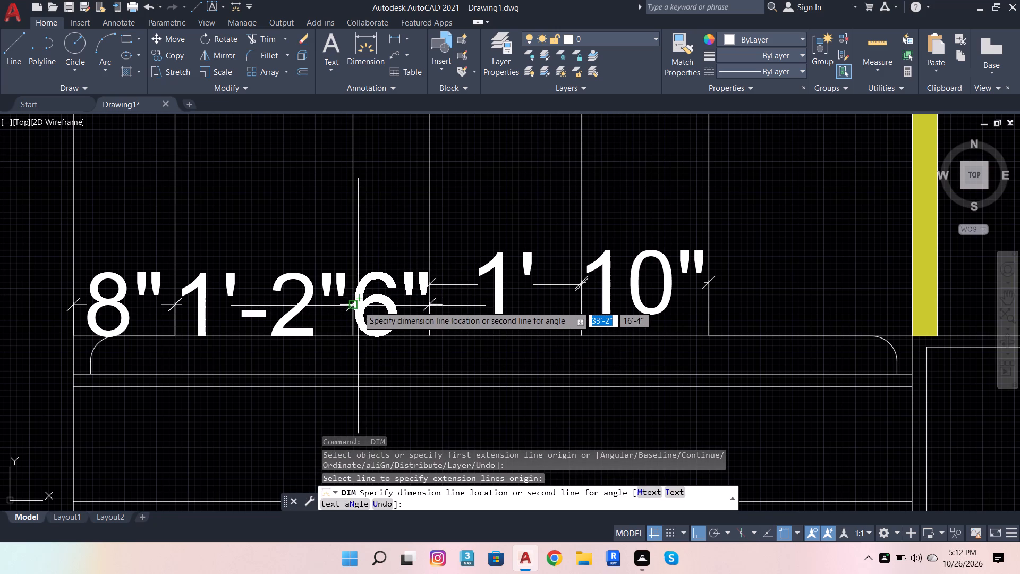
click(358, 307)
scroll(386, 294, down, 2)
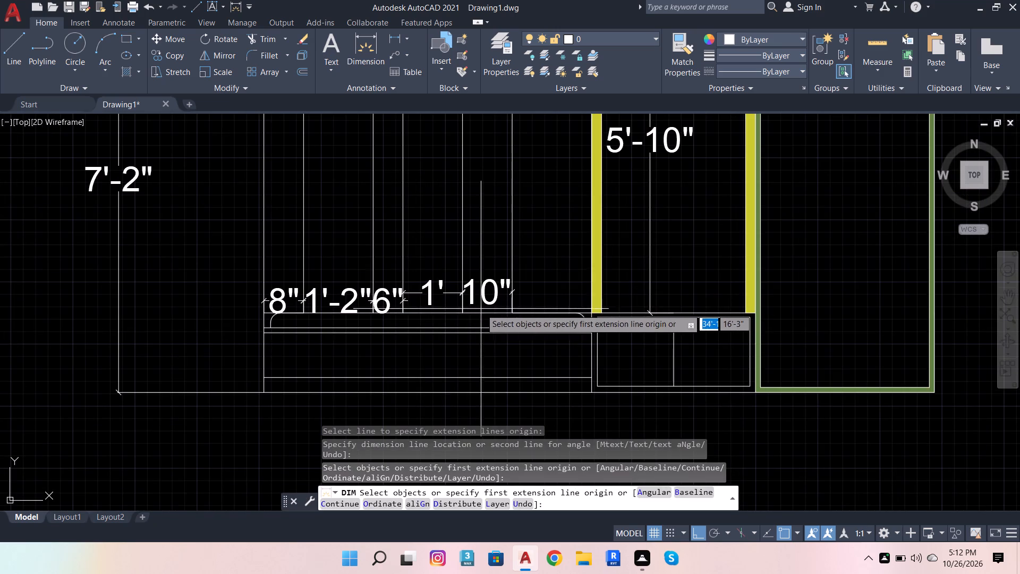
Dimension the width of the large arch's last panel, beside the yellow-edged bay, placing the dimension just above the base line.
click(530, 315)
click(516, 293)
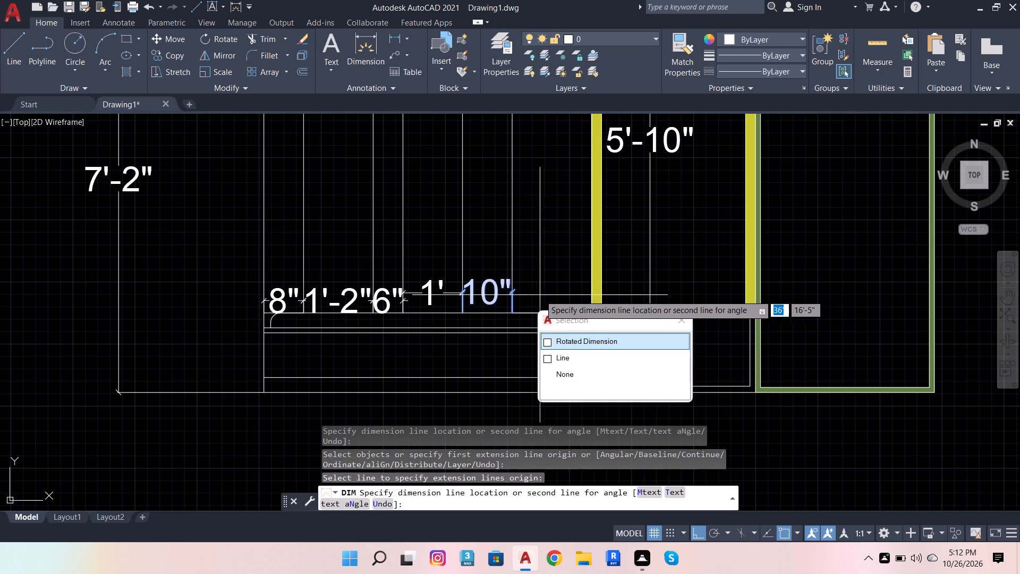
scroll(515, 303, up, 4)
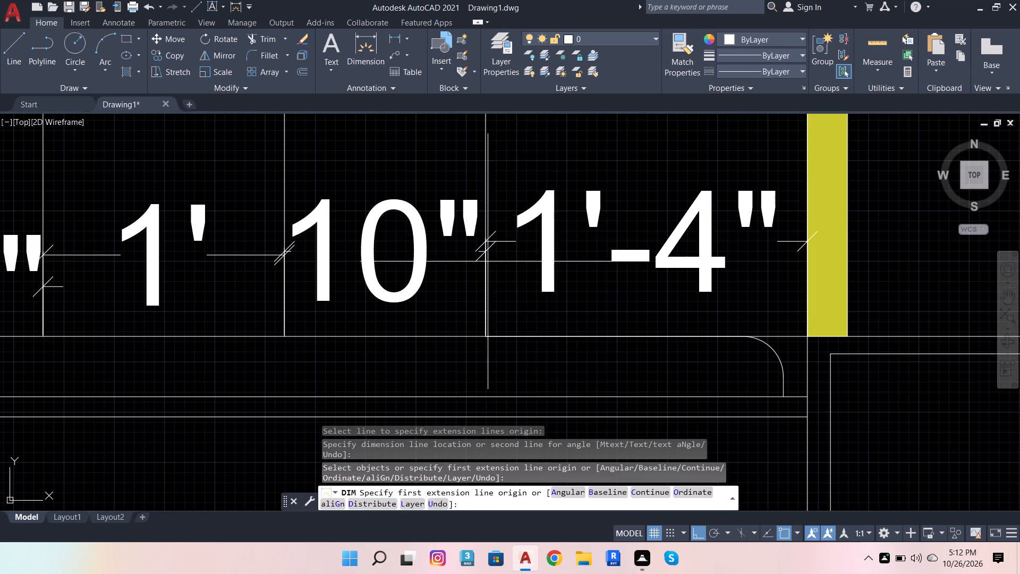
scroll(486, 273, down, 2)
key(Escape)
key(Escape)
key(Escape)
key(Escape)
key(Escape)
Hatch the large arch's six panels and the interior of the framed rectangular bay with a solid fill in green colour 75.
scroll(500, 323, down, 3)
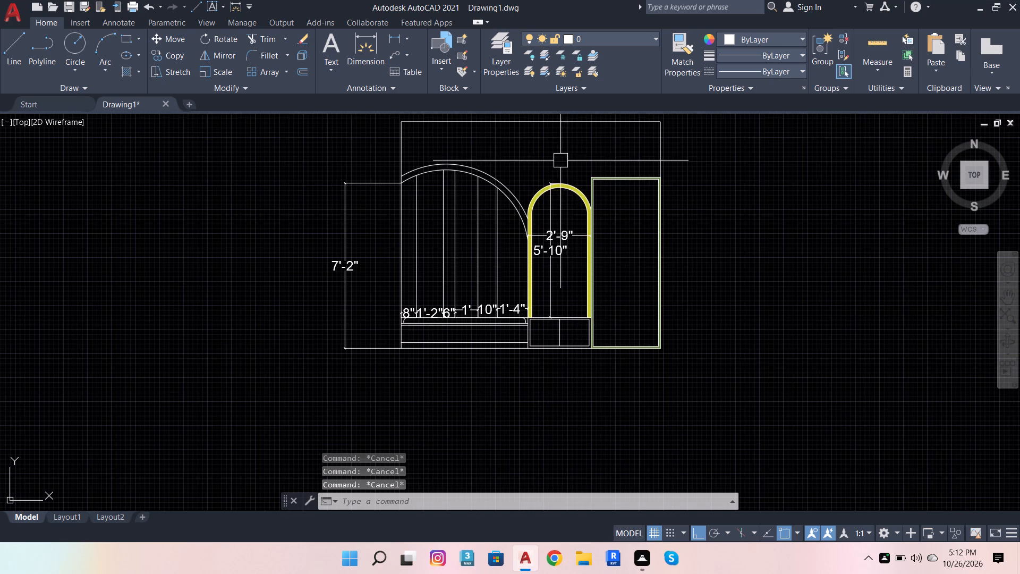
scroll(560, 159, up, 1)
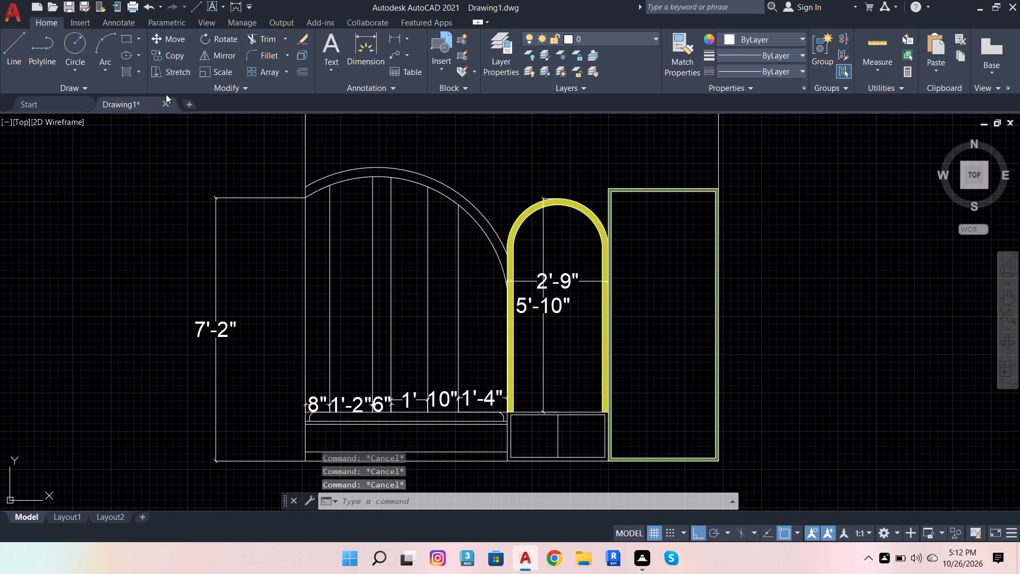
click(122, 69)
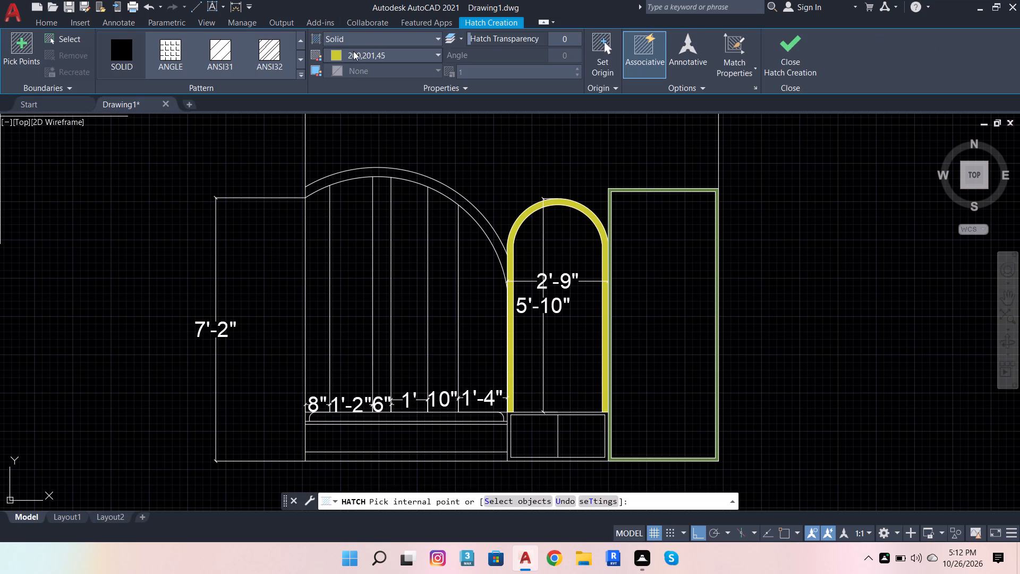
click(353, 51)
click(346, 232)
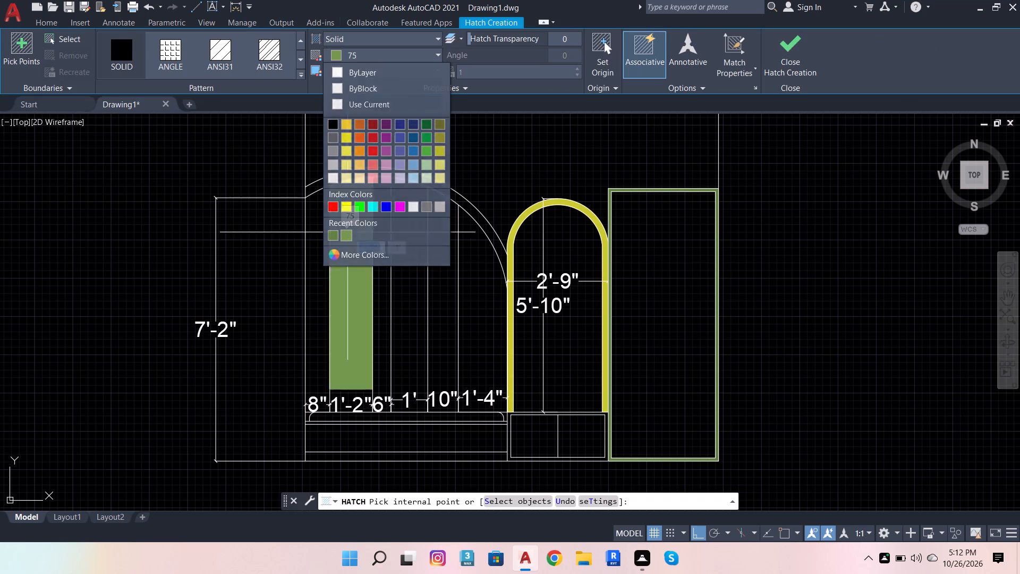
click(316, 274)
click(354, 271)
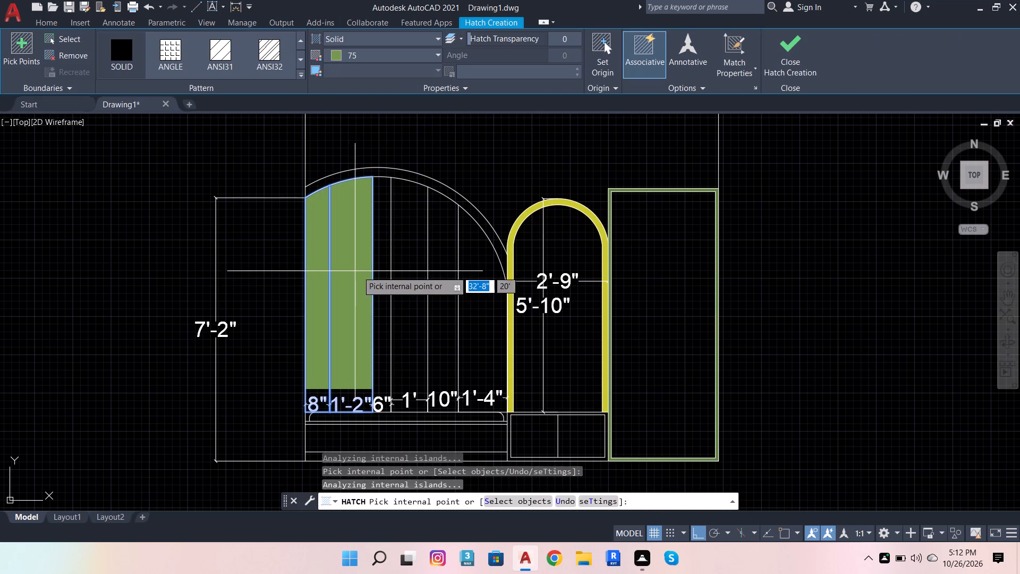
click(396, 272)
click(440, 284)
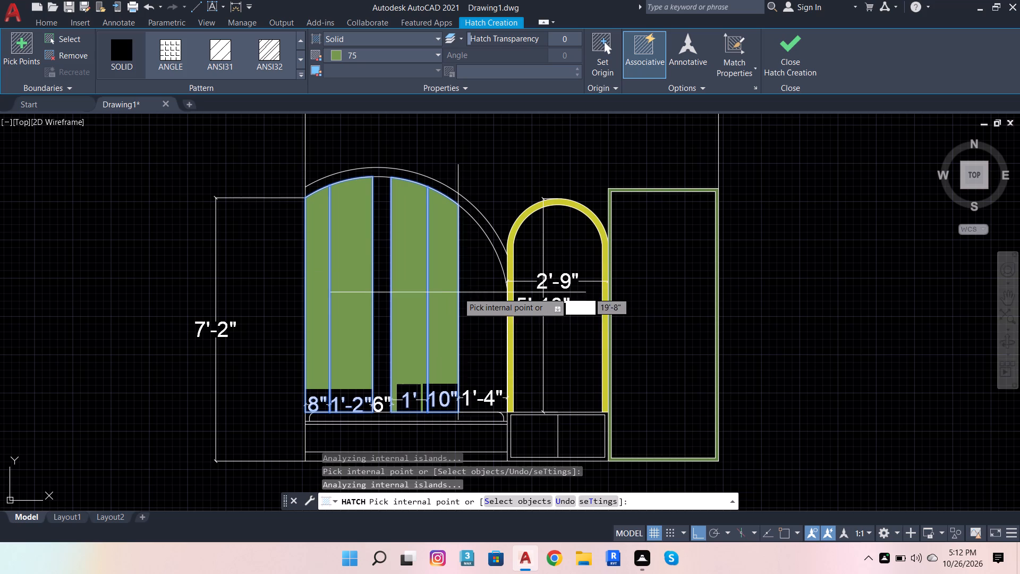
click(478, 307)
click(380, 287)
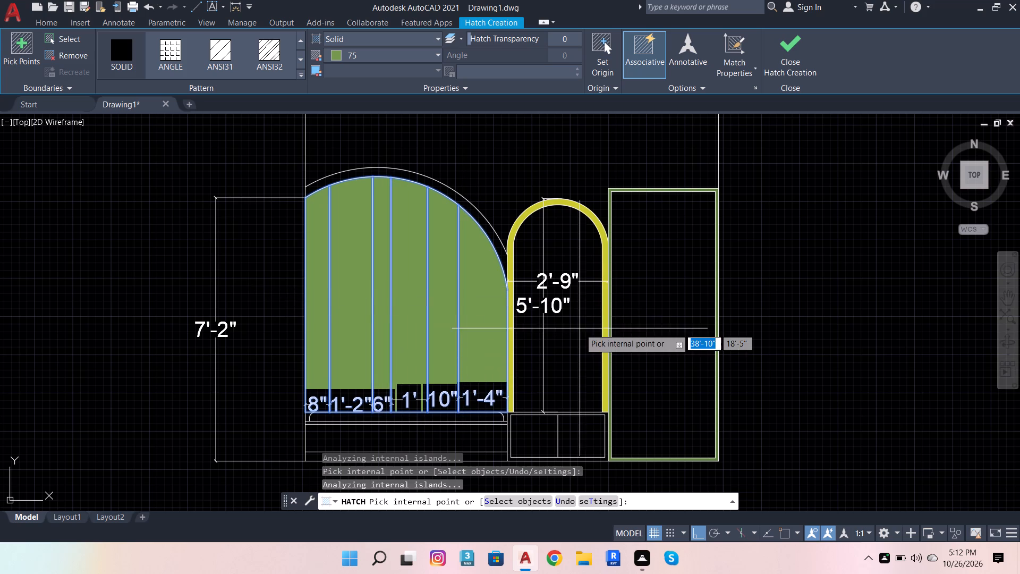
click(633, 269)
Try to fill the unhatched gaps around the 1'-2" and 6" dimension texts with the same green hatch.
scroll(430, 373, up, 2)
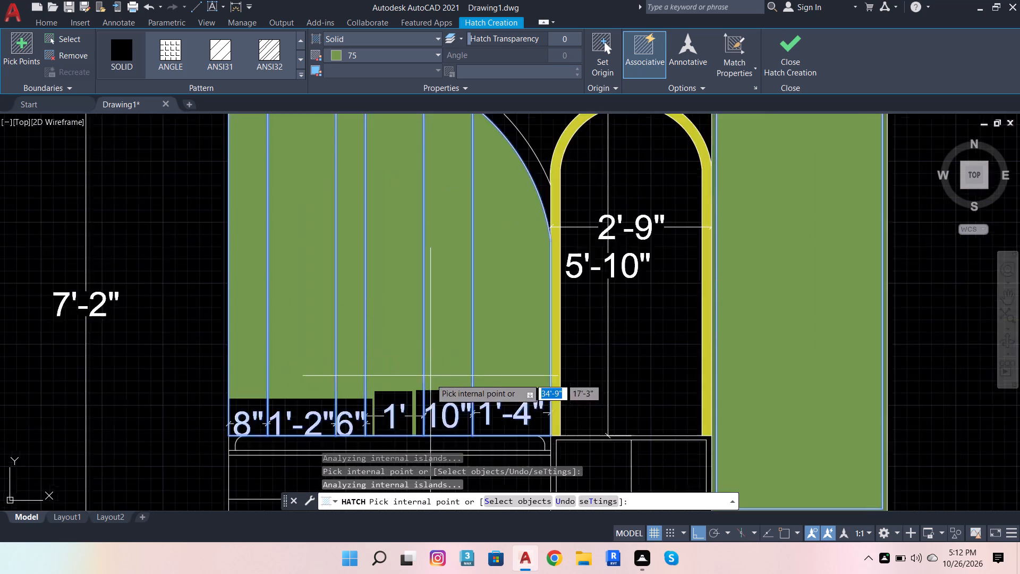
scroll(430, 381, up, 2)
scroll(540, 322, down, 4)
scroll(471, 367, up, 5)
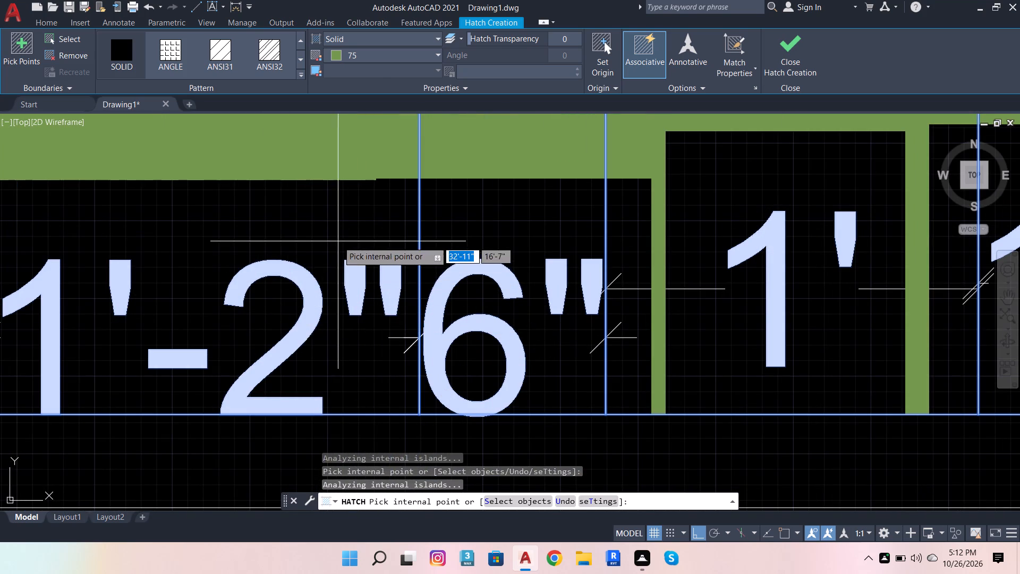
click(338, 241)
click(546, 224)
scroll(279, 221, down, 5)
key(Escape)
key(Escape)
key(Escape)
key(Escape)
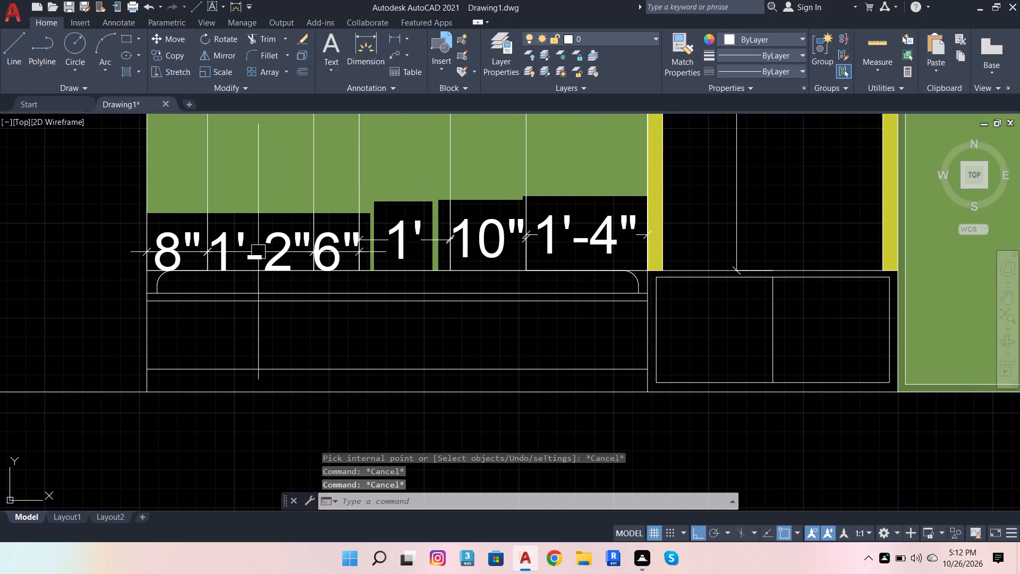
Delete the six panel-width dimensions along the bottom of the large arch.
scroll(258, 251, up, 1)
click(268, 242)
click(126, 237)
click(399, 233)
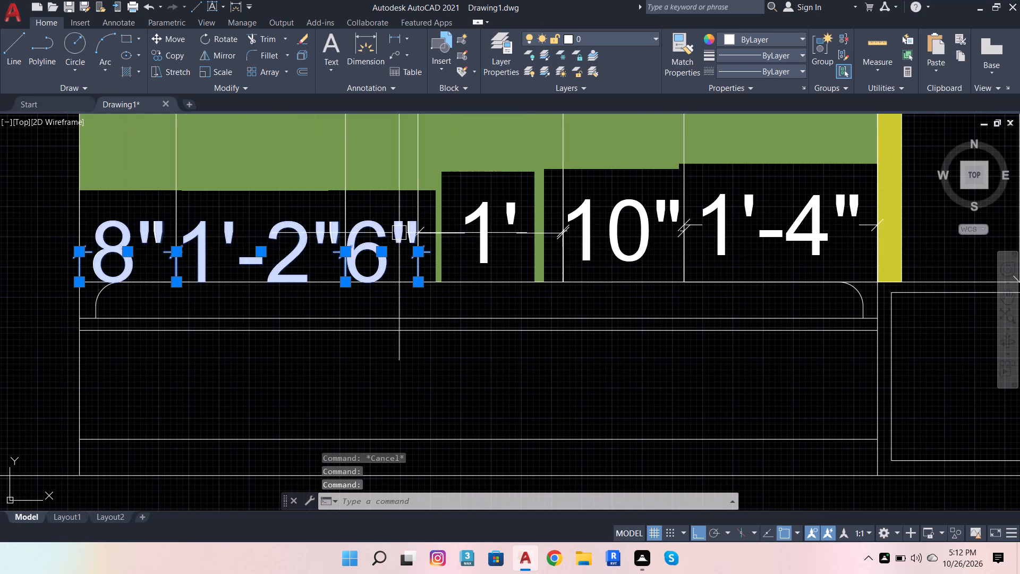
click(504, 211)
click(628, 218)
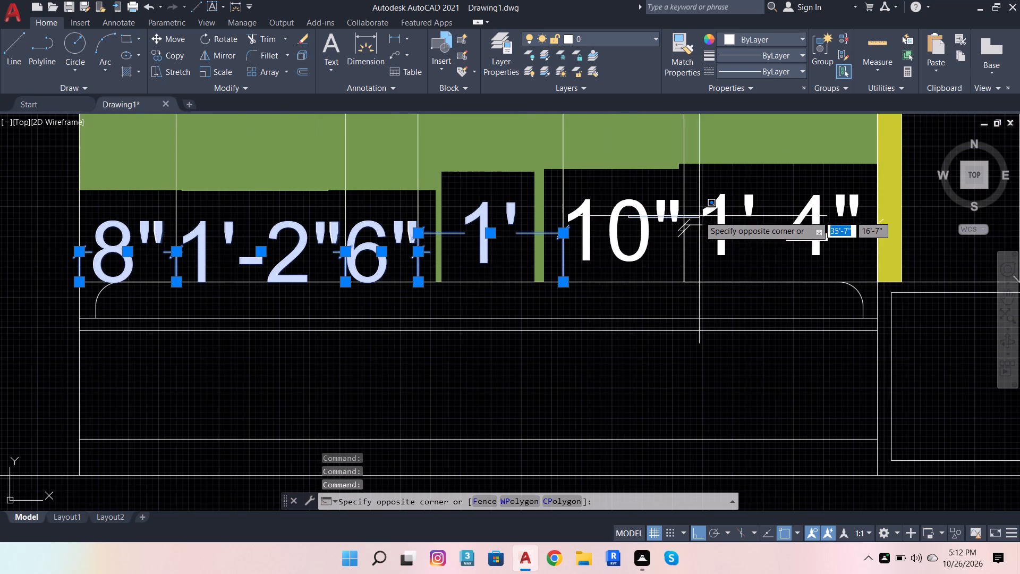
click(711, 224)
click(709, 209)
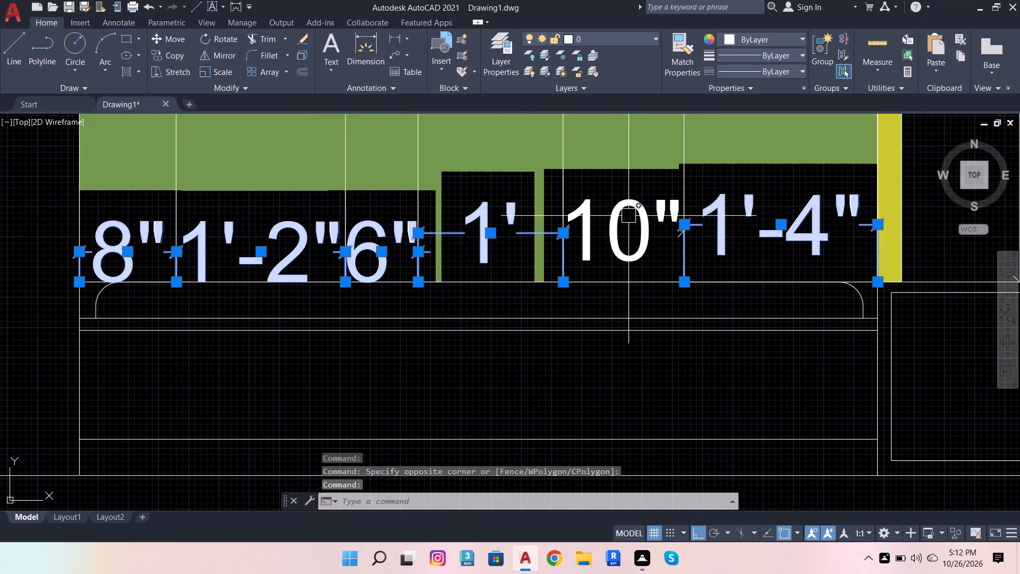
click(628, 216)
key(shift+Delete)
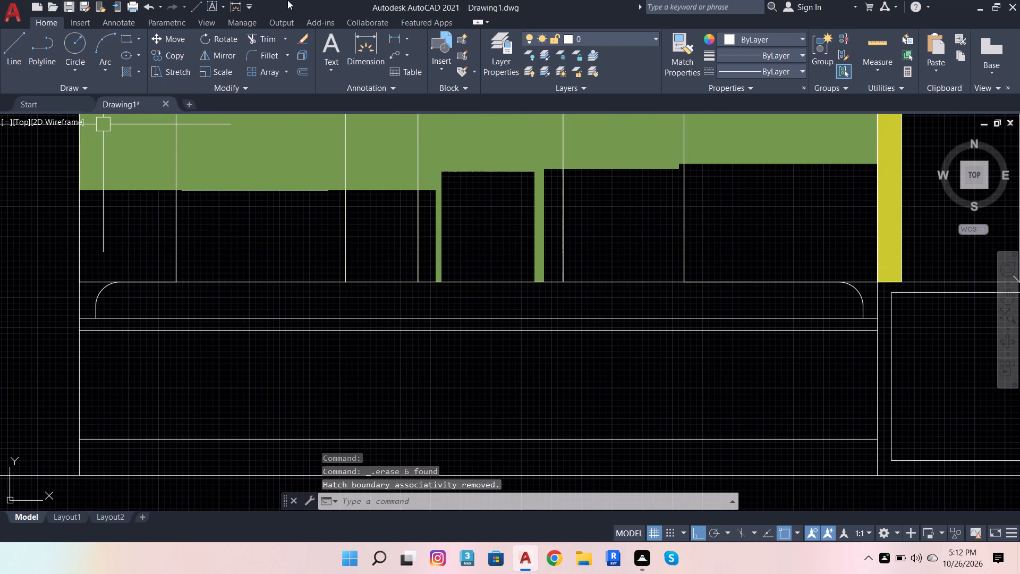
Hatch the large arch's six panels again with solid colour 75, filling the gaps where the dimension texts were.
click(129, 66)
click(396, 52)
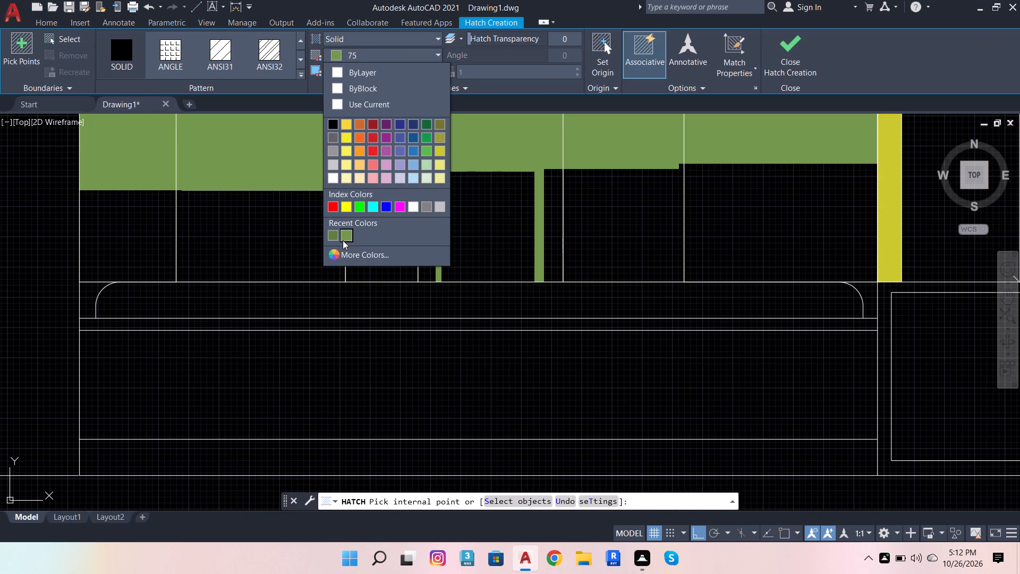
click(345, 239)
click(143, 234)
click(262, 238)
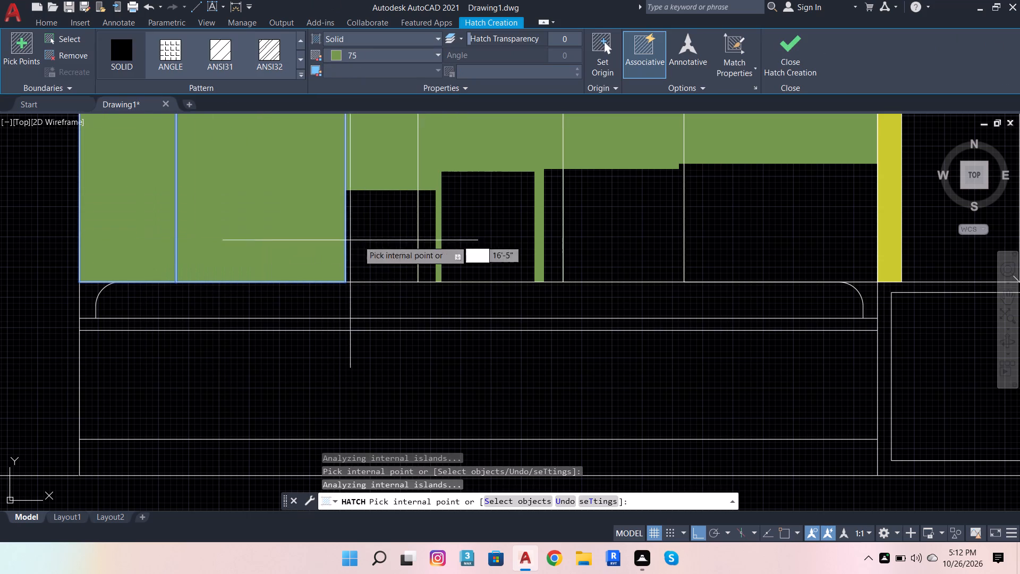
click(396, 239)
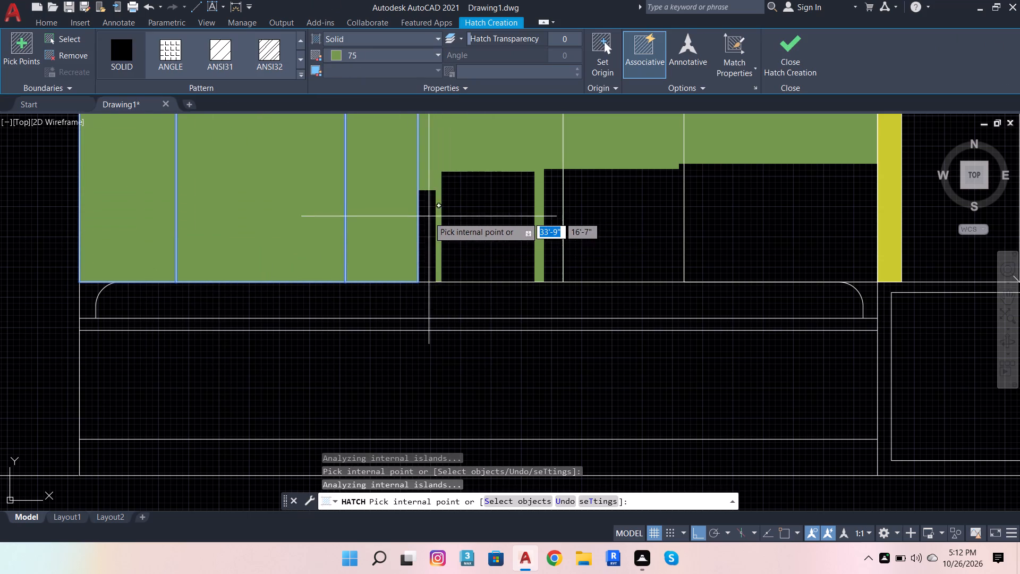
click(428, 218)
click(624, 225)
click(775, 200)
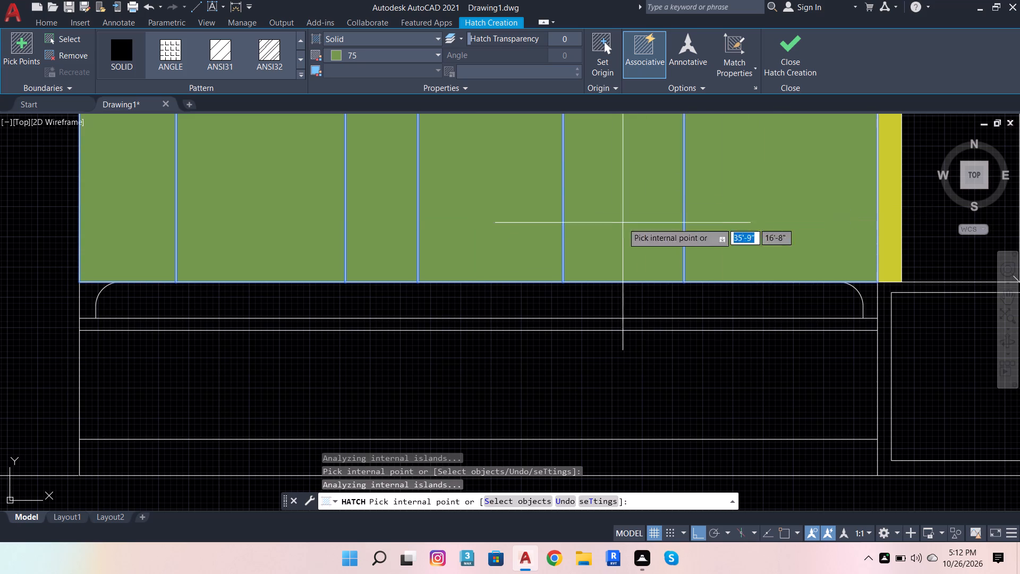
scroll(504, 243, down, 4)
key(Escape)
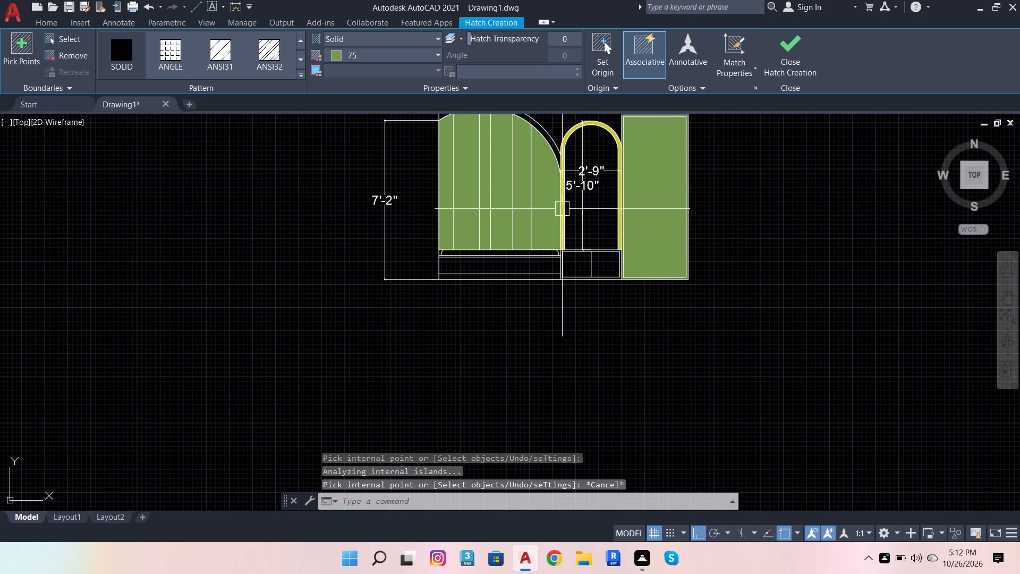
Dimension the widths of the first three panels from the large arch's left edge, aligned in one row just above the base line.
scroll(440, 281, up, 2)
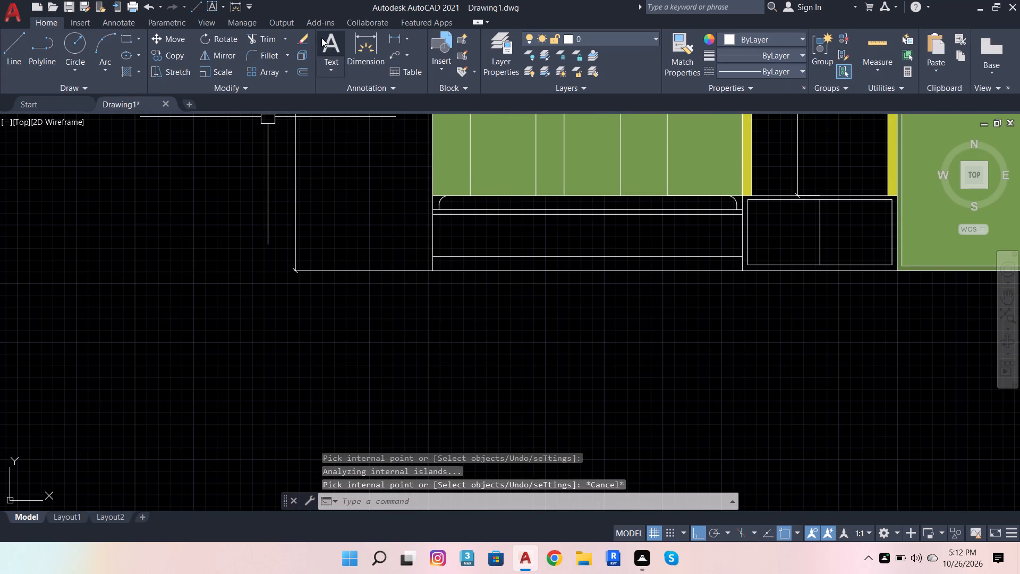
click(349, 46)
scroll(475, 159, up, 3)
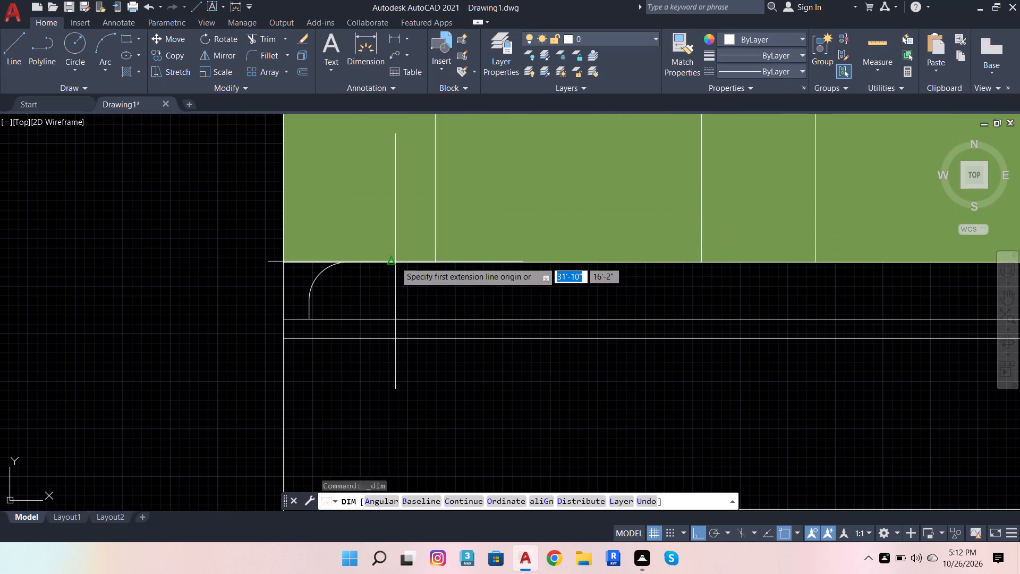
click(304, 265)
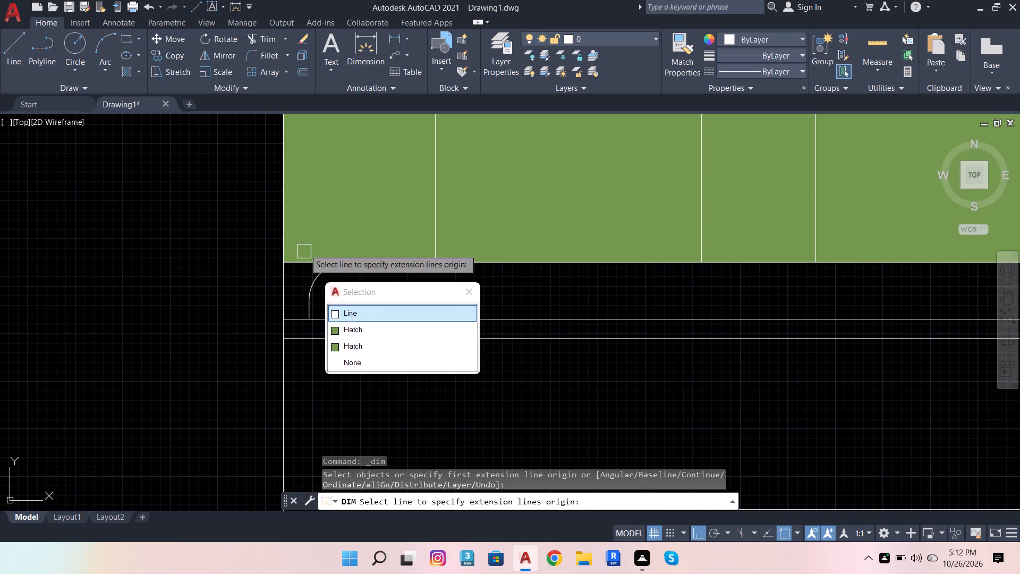
click(307, 212)
click(510, 259)
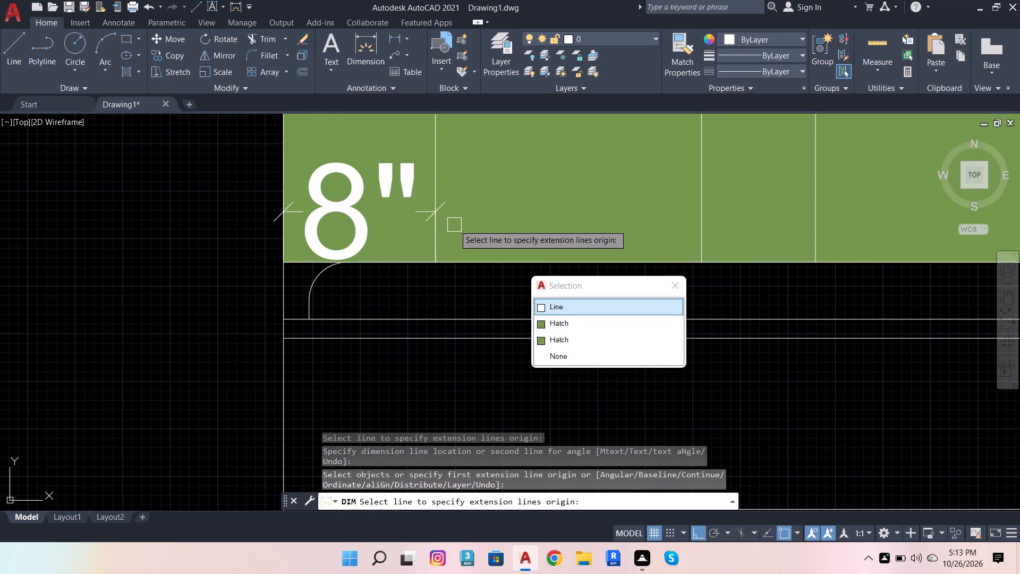
click(439, 216)
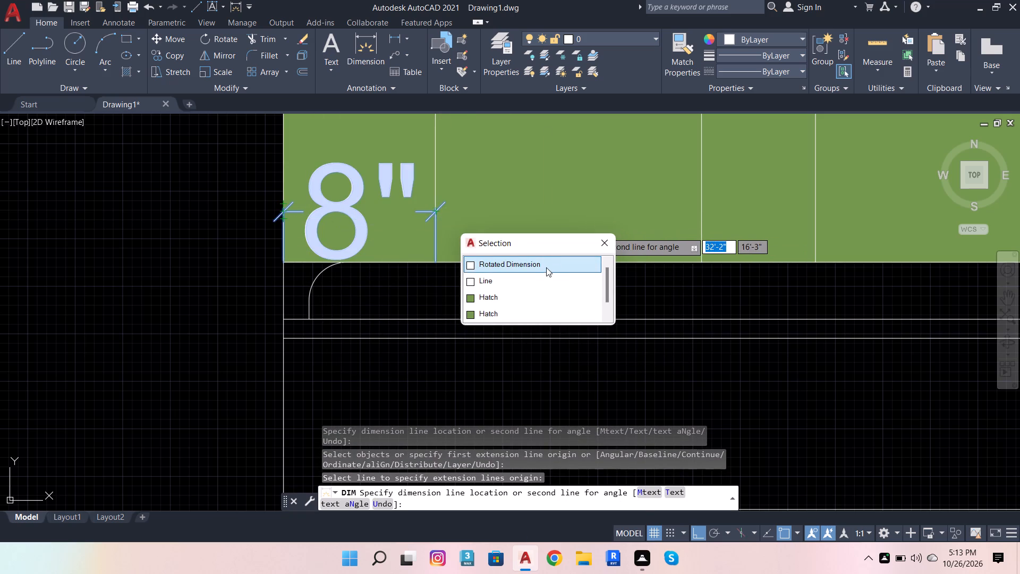
click(542, 268)
scroll(288, 255, down, 3)
scroll(439, 246, up, 3)
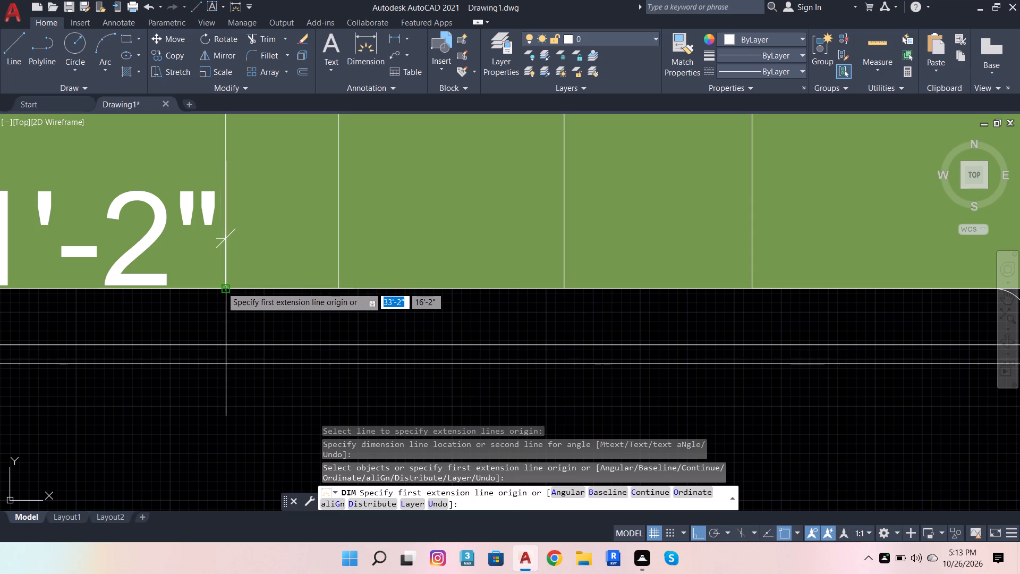
click(223, 288)
click(333, 289)
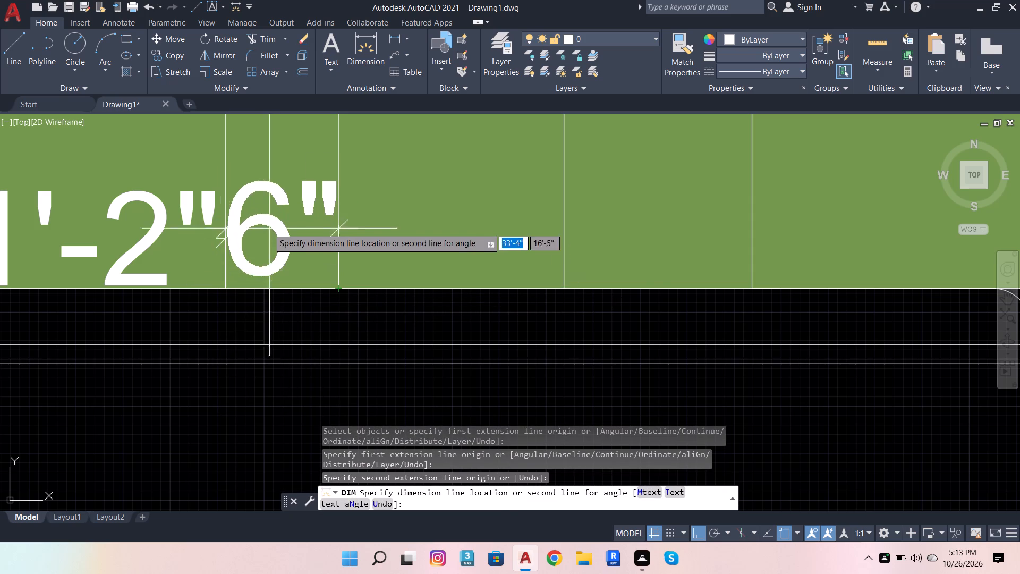
click(229, 242)
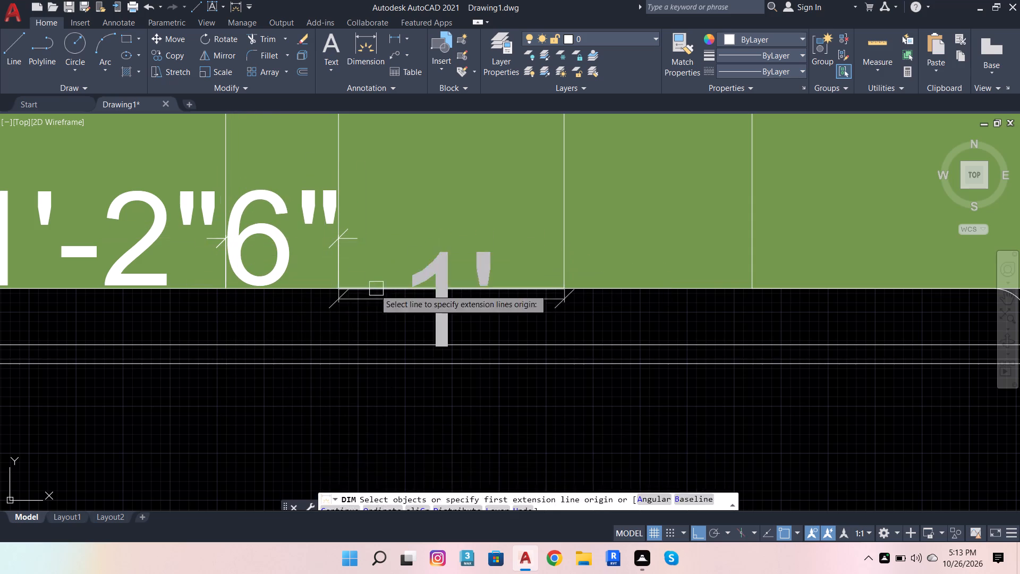
Dimension the widths of the large arch's fourth and fifth panels, aligned with the existing row of panel dimensions.
click(346, 290)
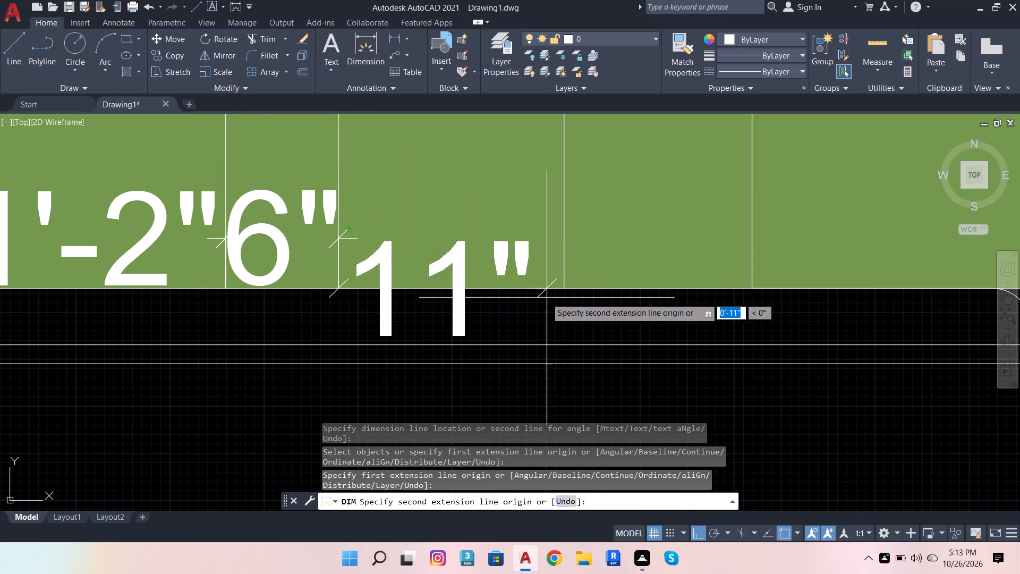
click(563, 289)
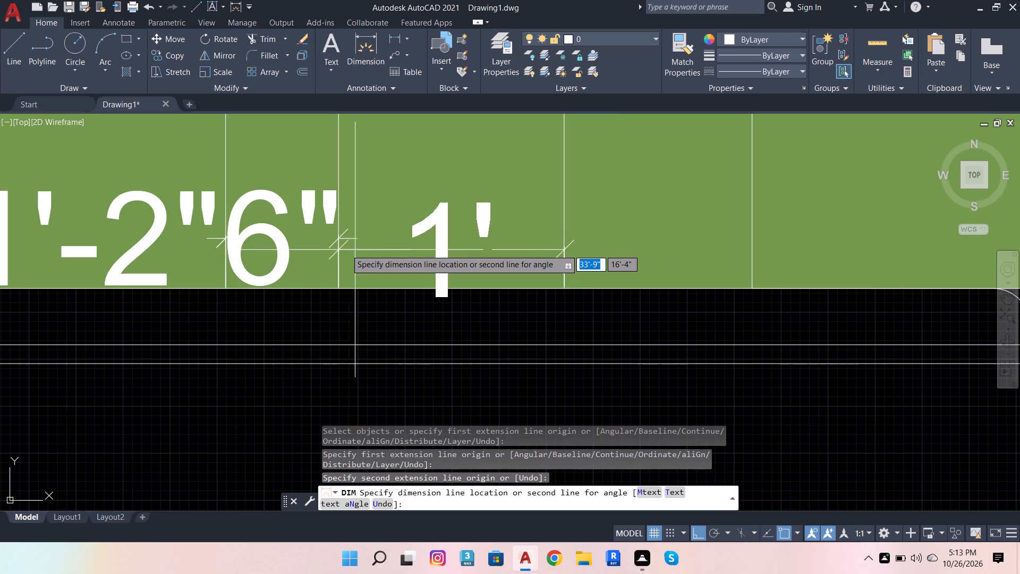
click(340, 239)
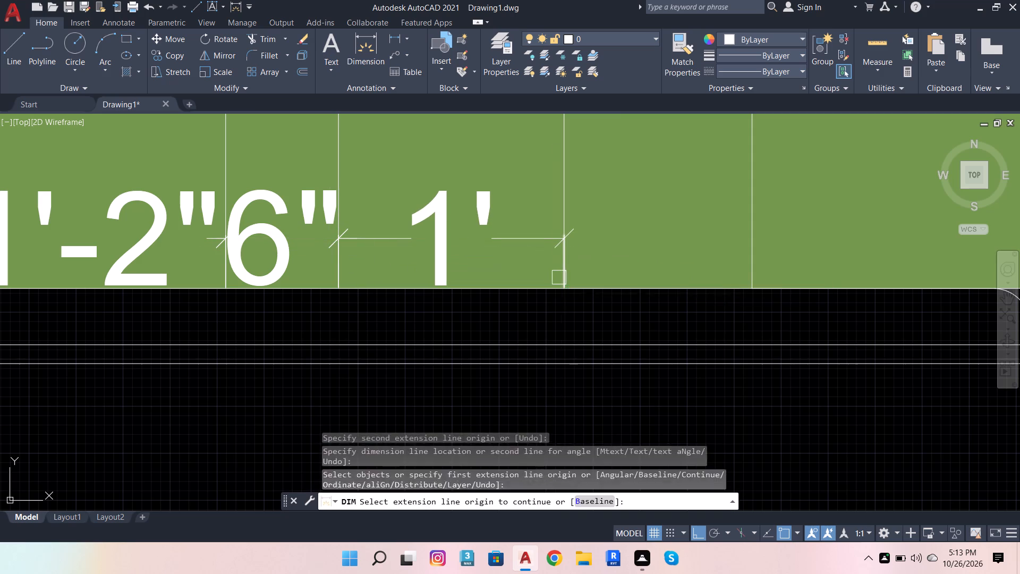
click(589, 291)
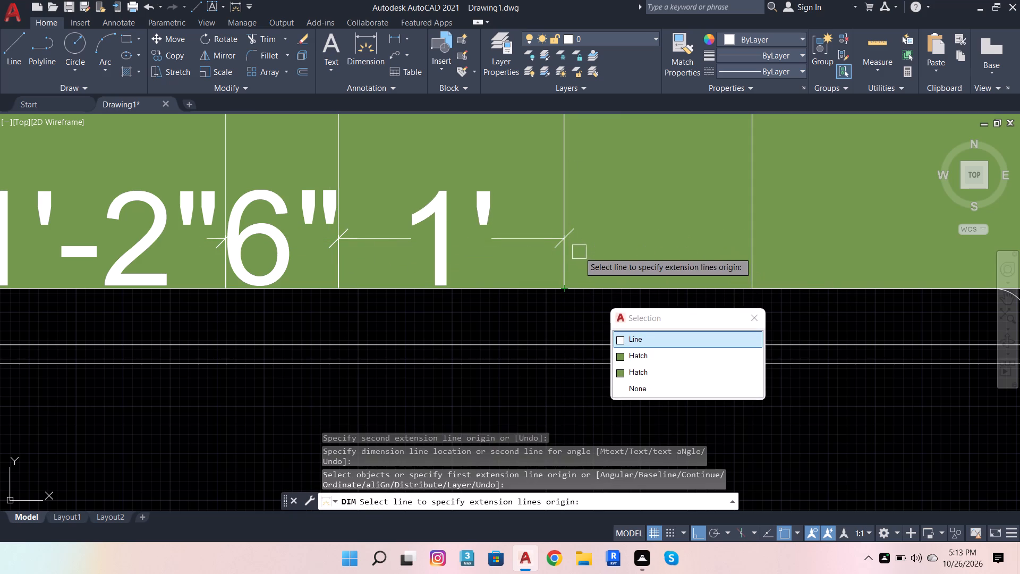
click(569, 240)
scroll(549, 277, down, 2)
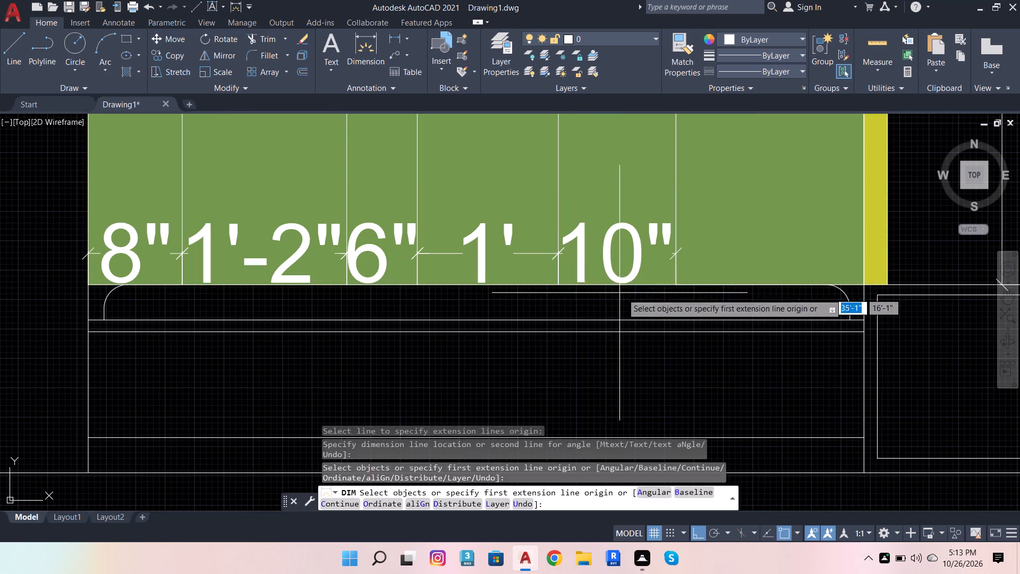
Dimension the width of the large arch's sixth panel, aligned with the existing row of panel dimensions.
click(687, 285)
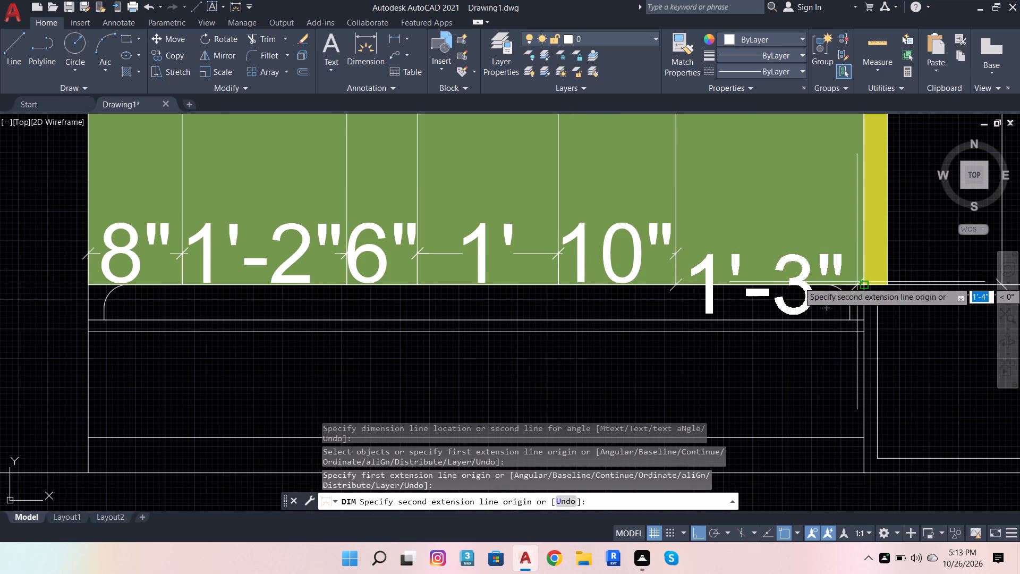
click(864, 283)
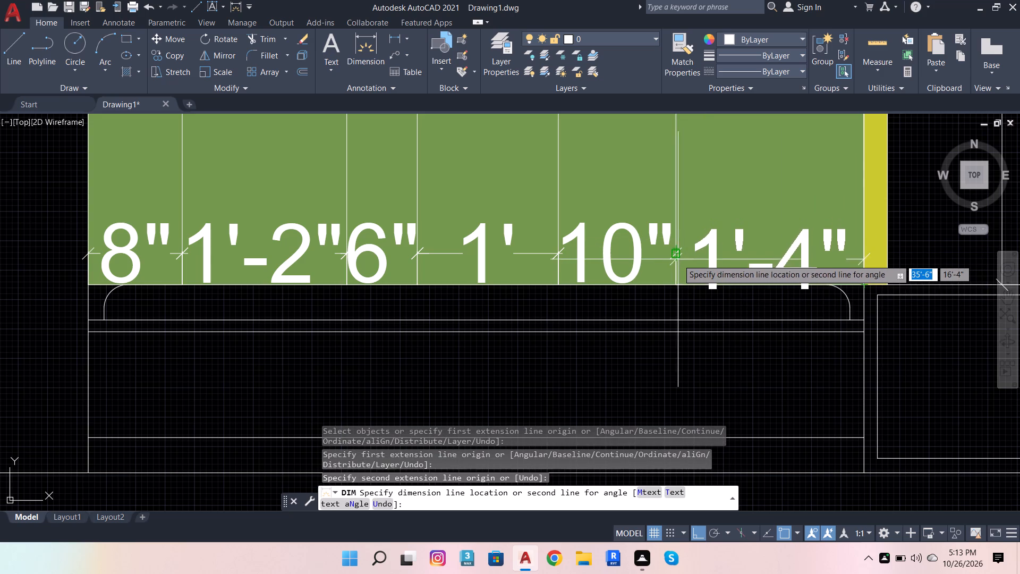
click(677, 257)
Draw a three-sided open line outline about 4'-6" wide, its two verticals crossing the bottom strip beneath the large arch and its base below the ground line.
scroll(522, 266, down, 4)
scroll(597, 267, up, 3)
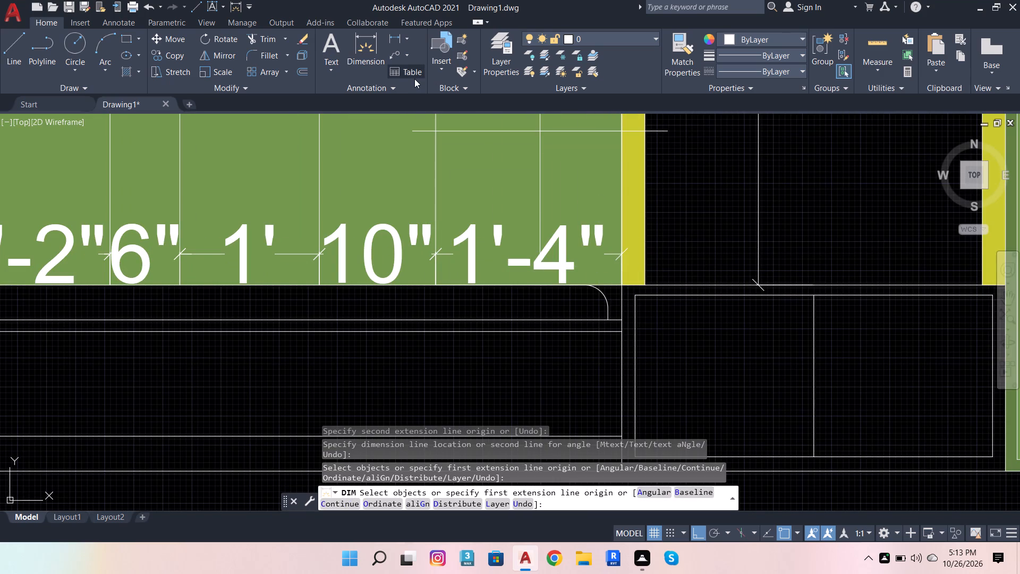
click(8, 38)
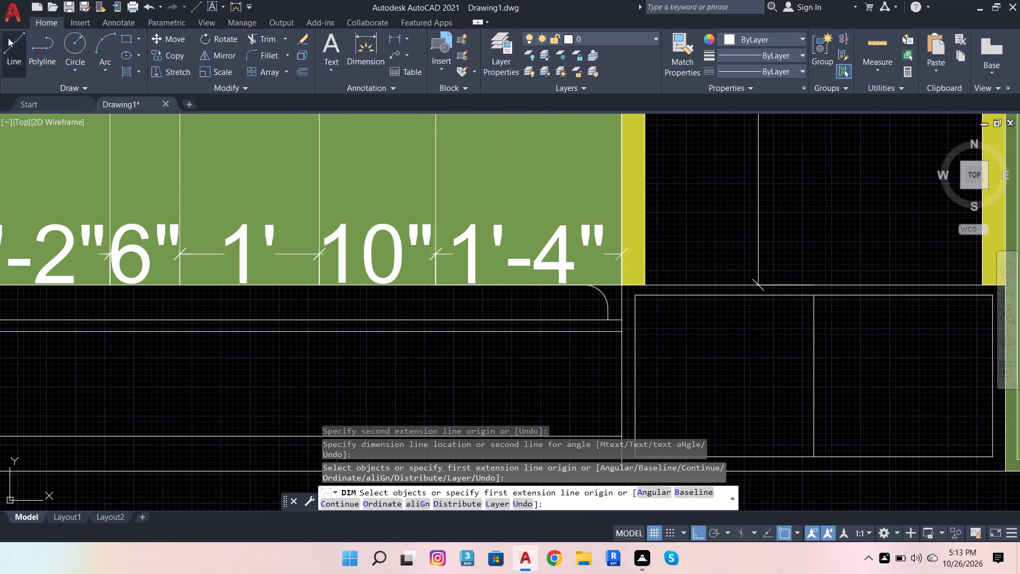
scroll(309, 159, down, 4)
scroll(254, 239, up, 2)
click(241, 154)
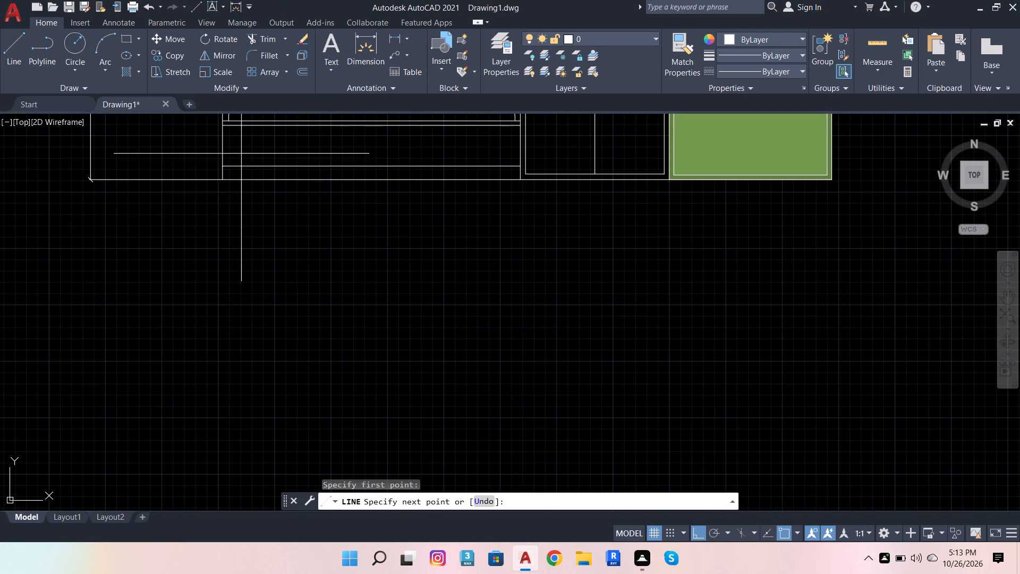
click(244, 194)
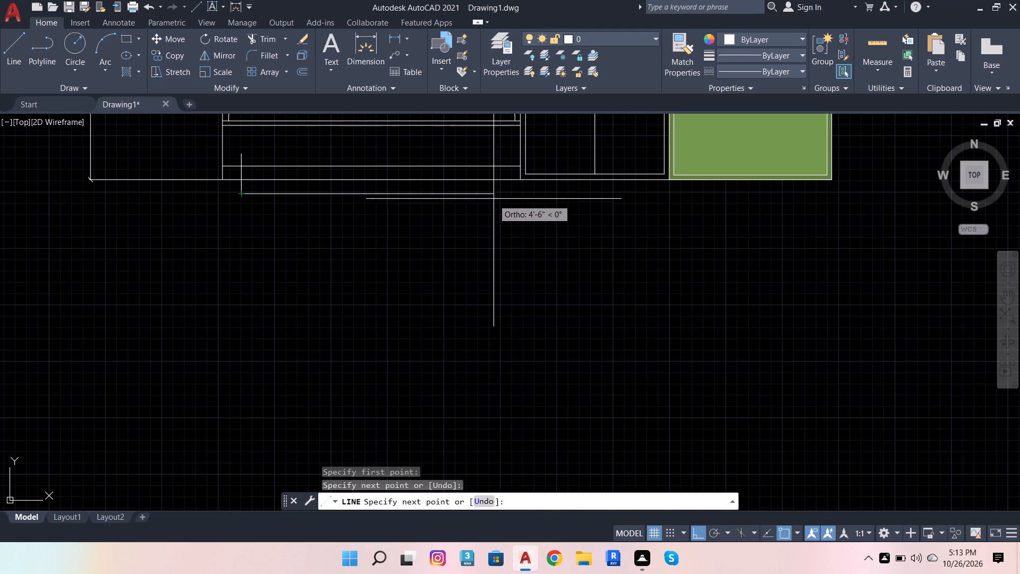
click(495, 196)
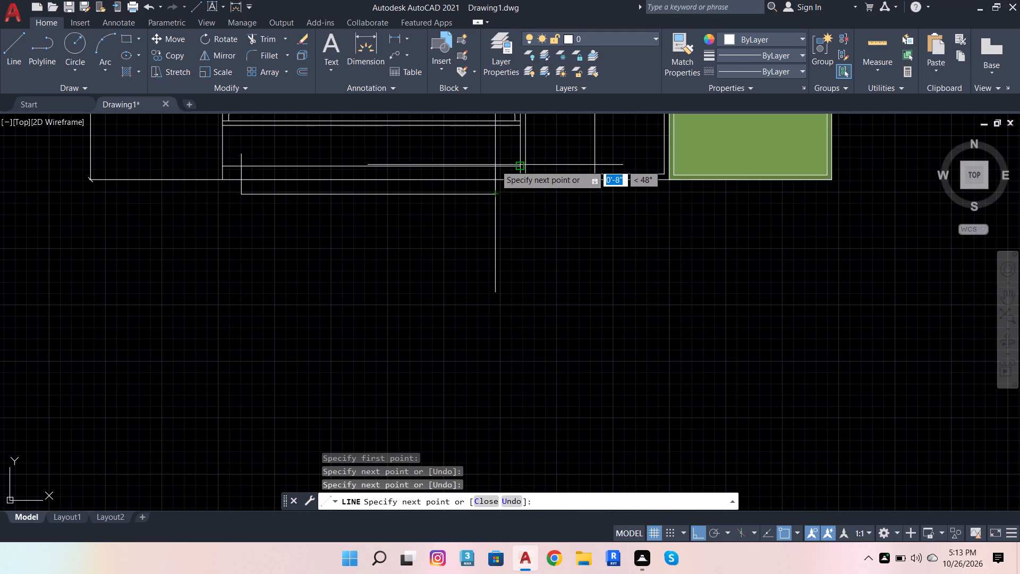
click(494, 150)
Trim the outline above and below the large arch's bottom strip, leaving only two short verticals inside the strip near its ends.
click(257, 34)
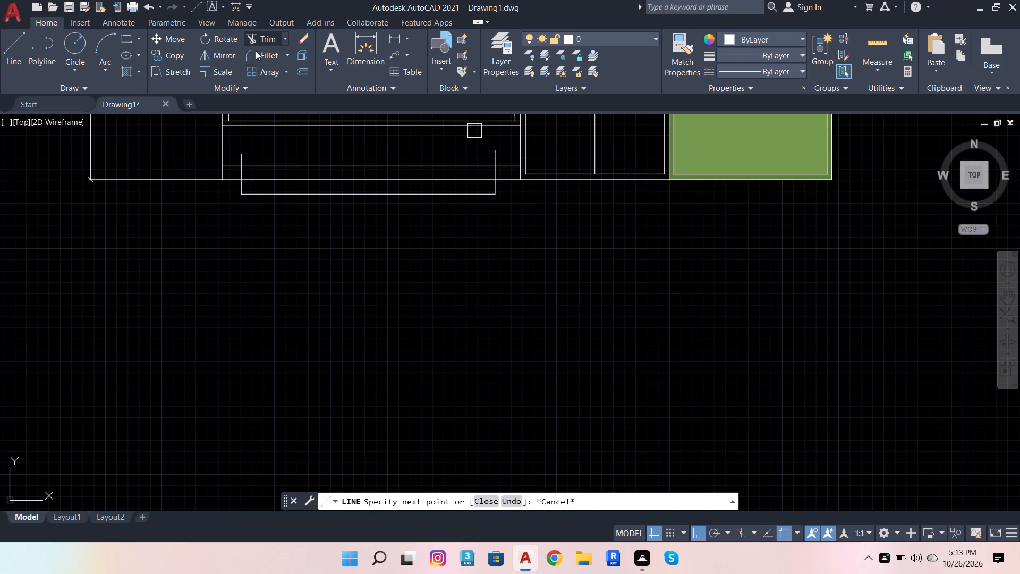
click(241, 151)
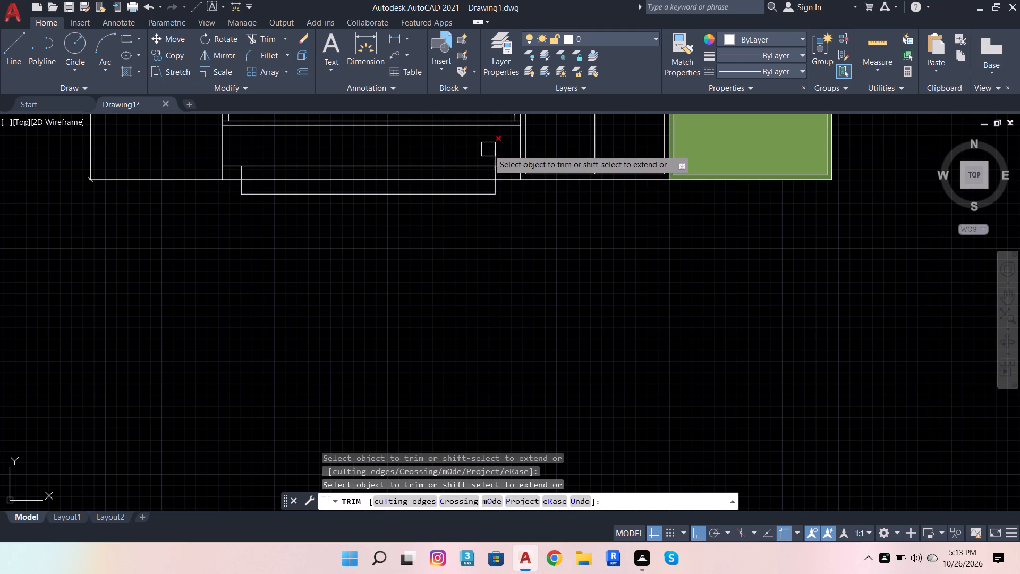
click(489, 149)
scroll(499, 195, up, 3)
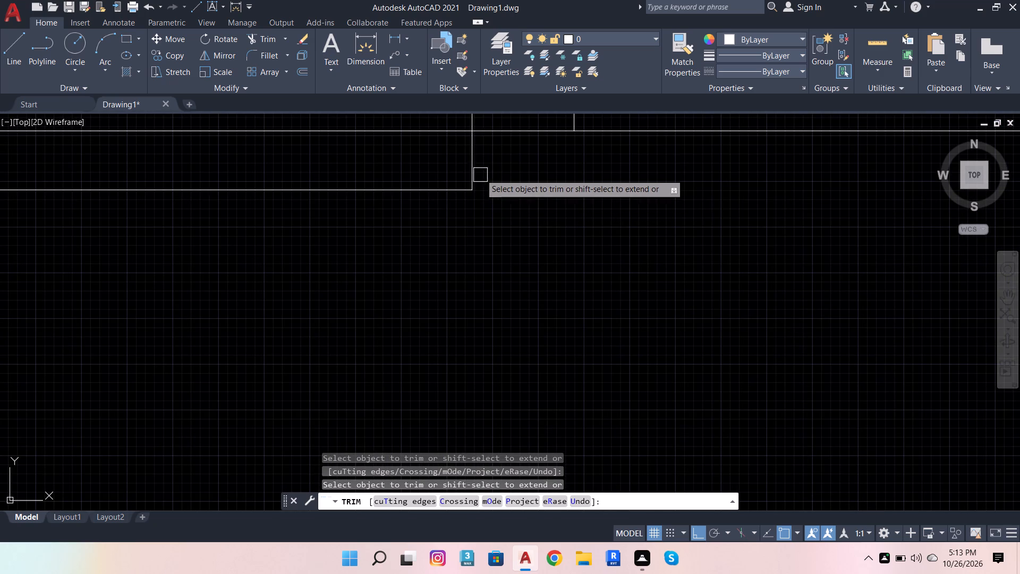
click(480, 168)
click(418, 203)
scroll(476, 207, down, 3)
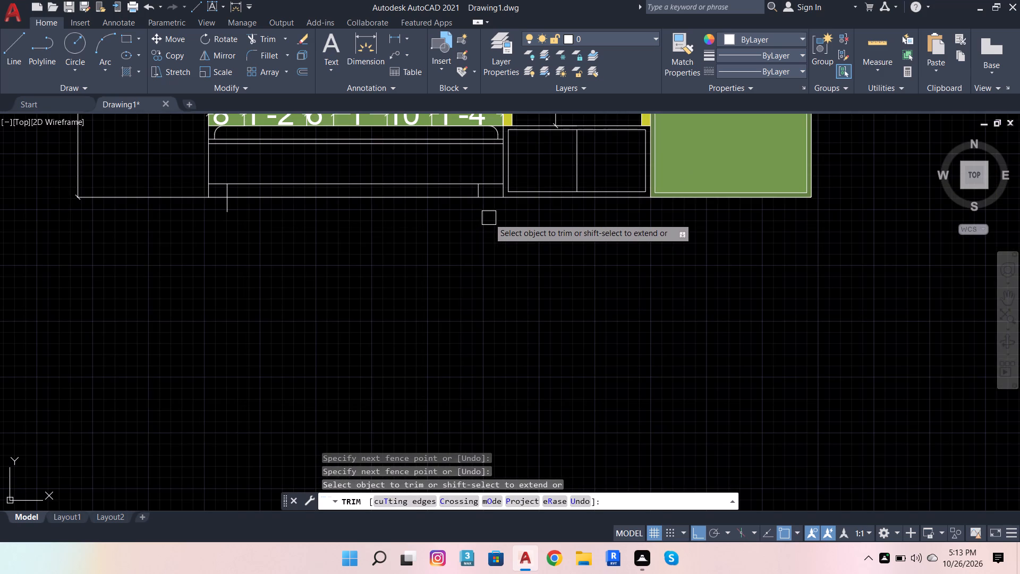
scroll(206, 209, up, 2)
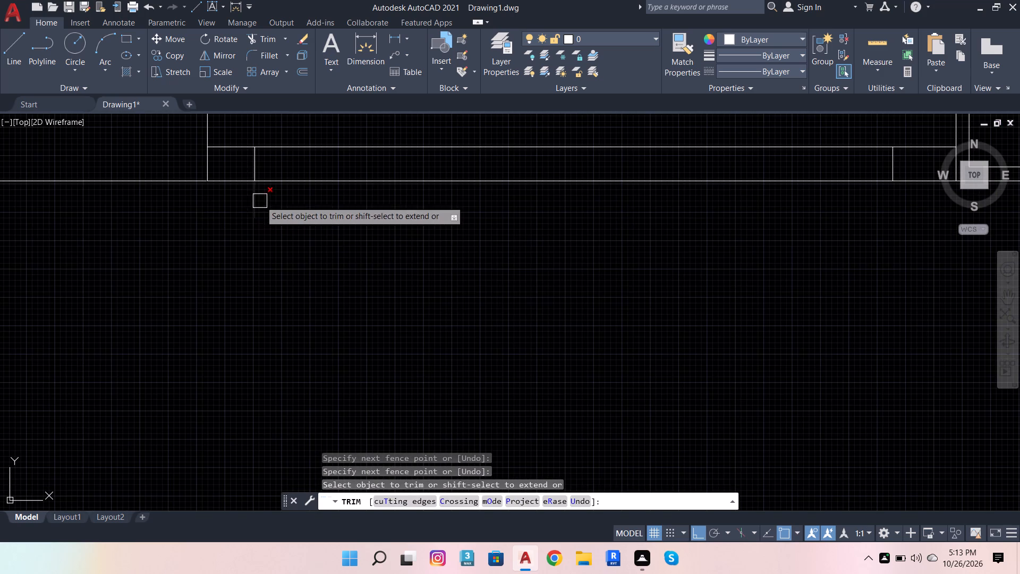
click(261, 200)
scroll(274, 248, down, 1)
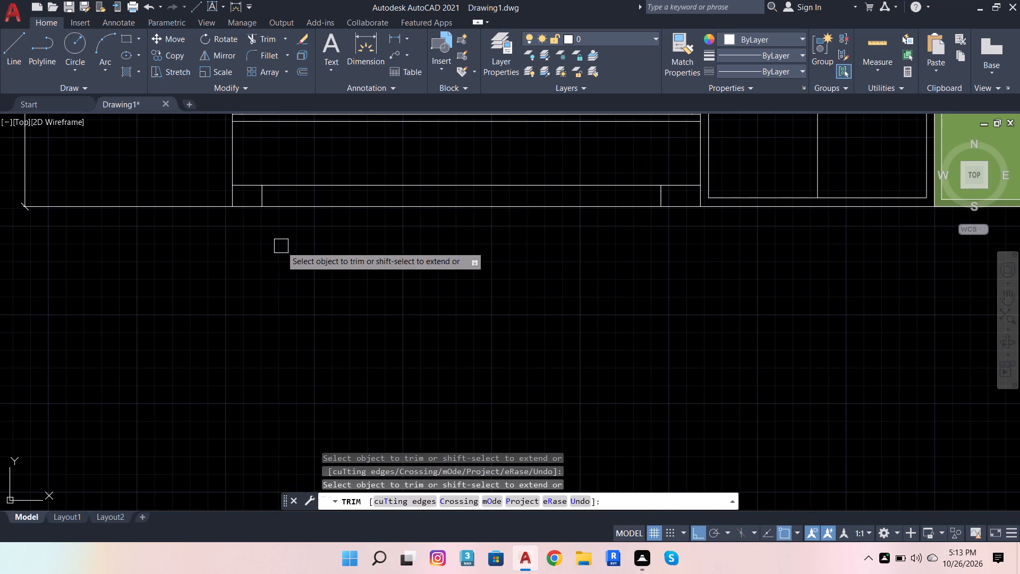
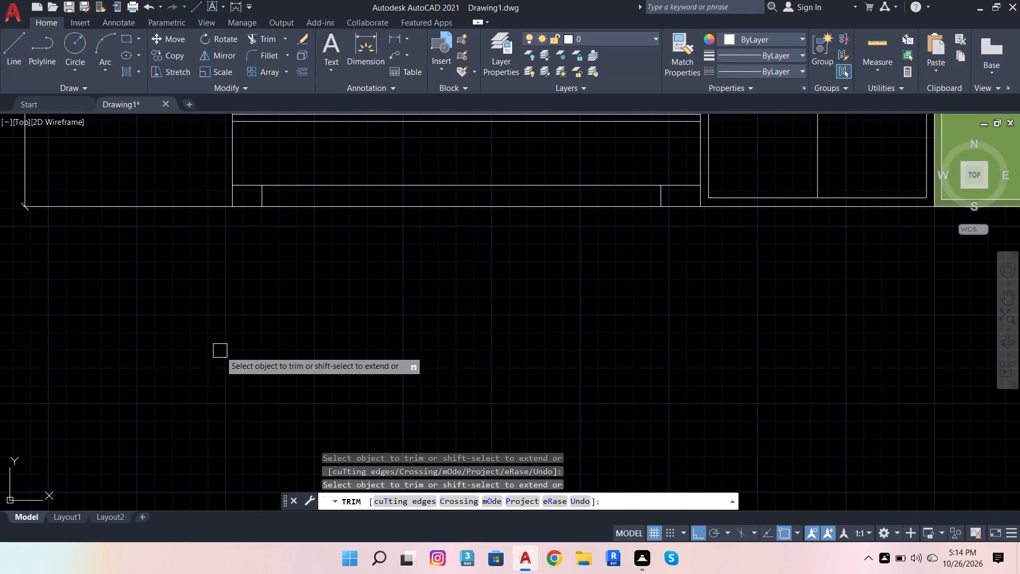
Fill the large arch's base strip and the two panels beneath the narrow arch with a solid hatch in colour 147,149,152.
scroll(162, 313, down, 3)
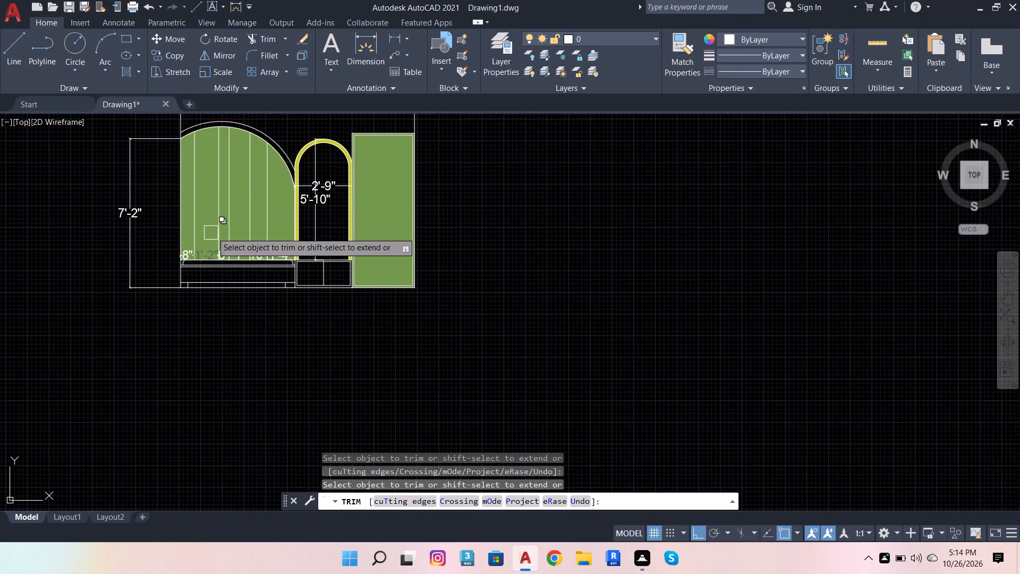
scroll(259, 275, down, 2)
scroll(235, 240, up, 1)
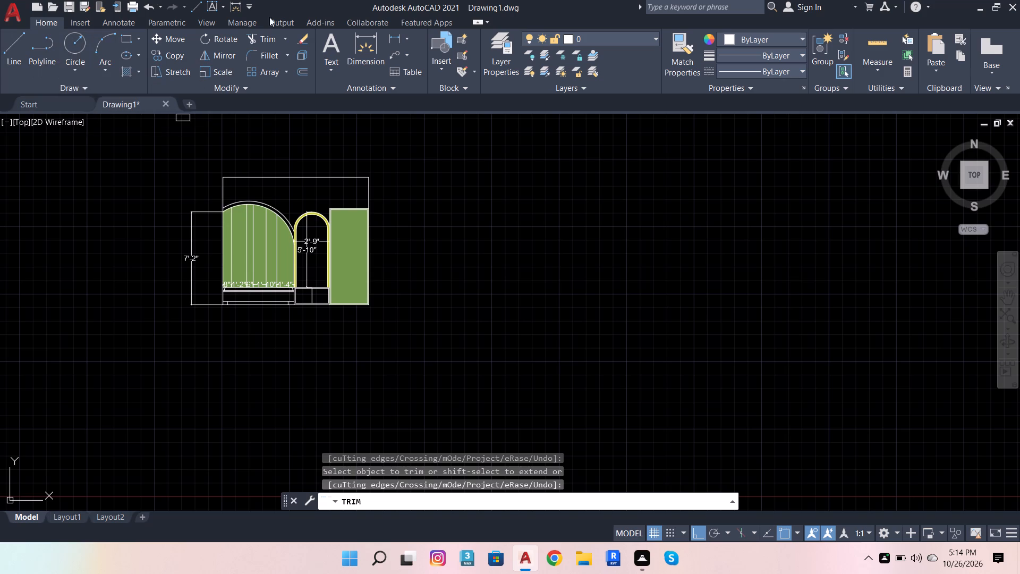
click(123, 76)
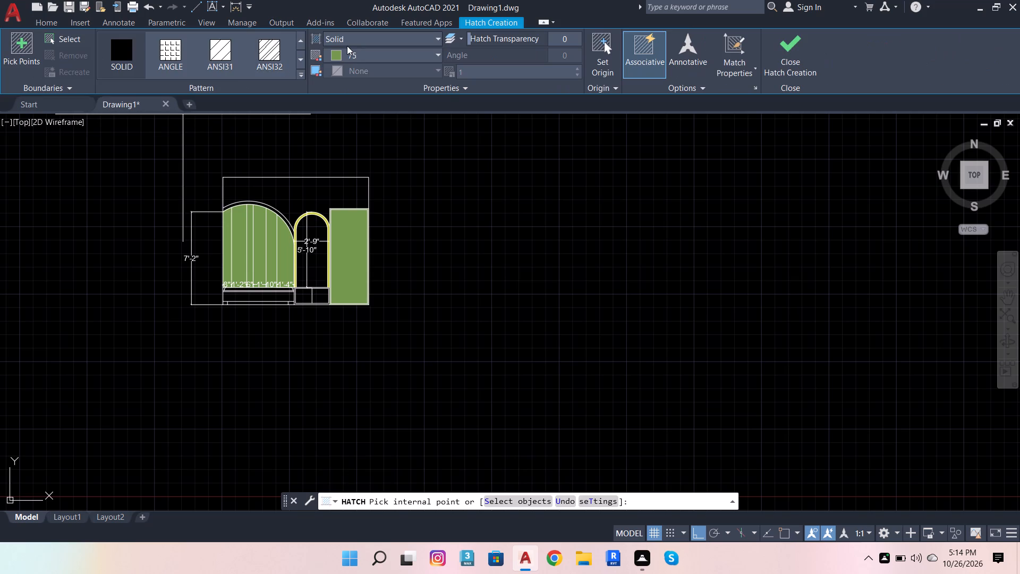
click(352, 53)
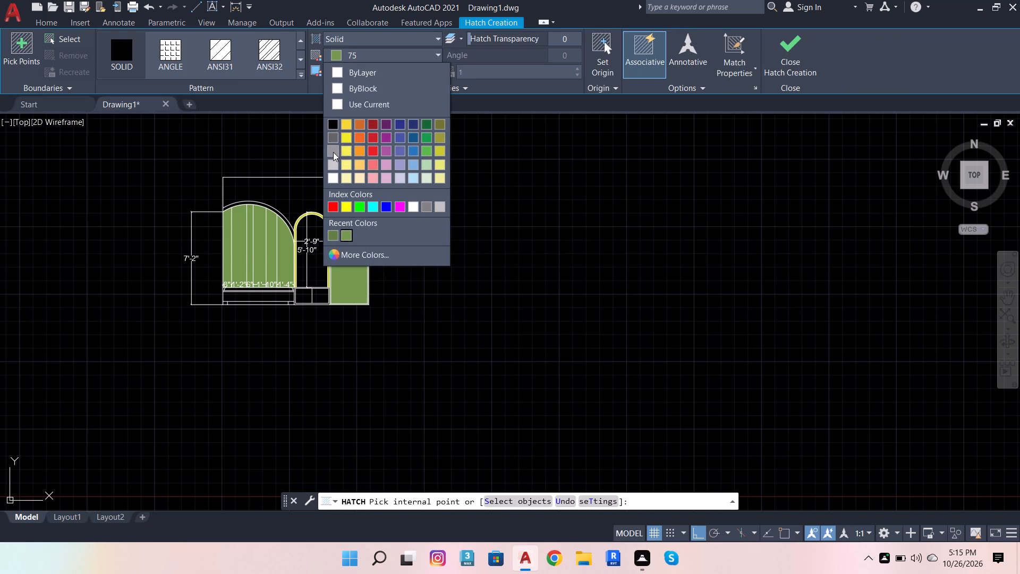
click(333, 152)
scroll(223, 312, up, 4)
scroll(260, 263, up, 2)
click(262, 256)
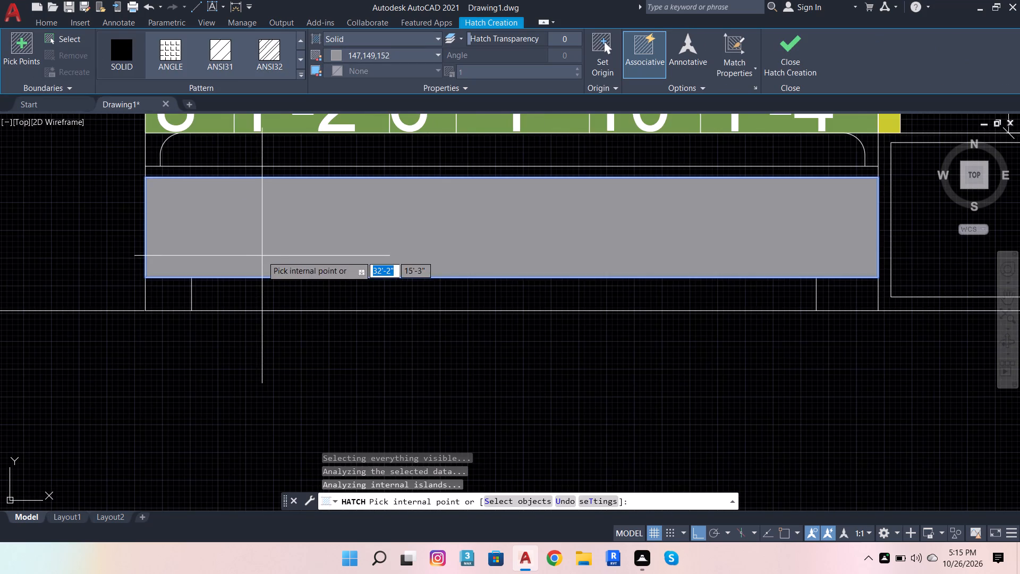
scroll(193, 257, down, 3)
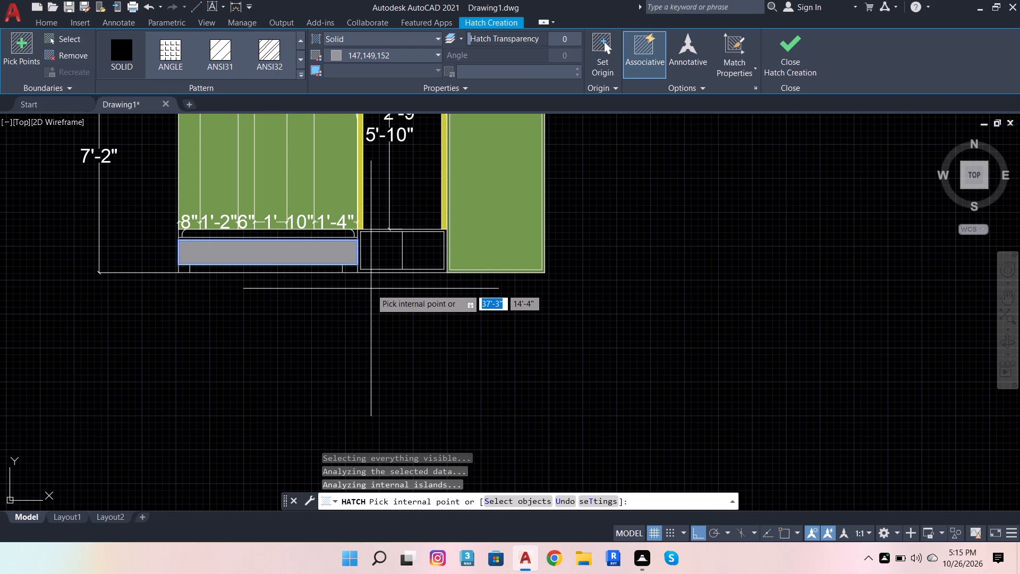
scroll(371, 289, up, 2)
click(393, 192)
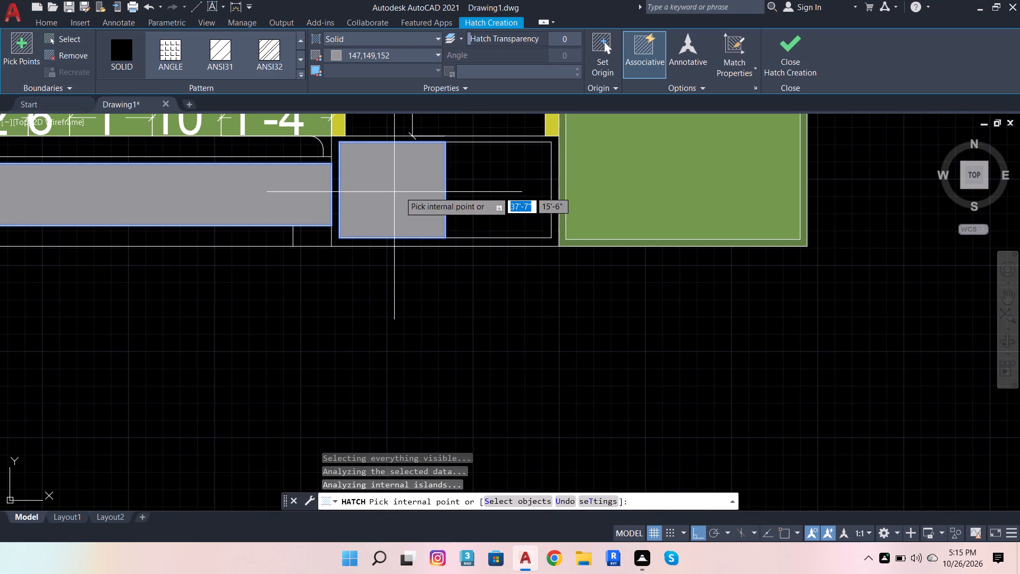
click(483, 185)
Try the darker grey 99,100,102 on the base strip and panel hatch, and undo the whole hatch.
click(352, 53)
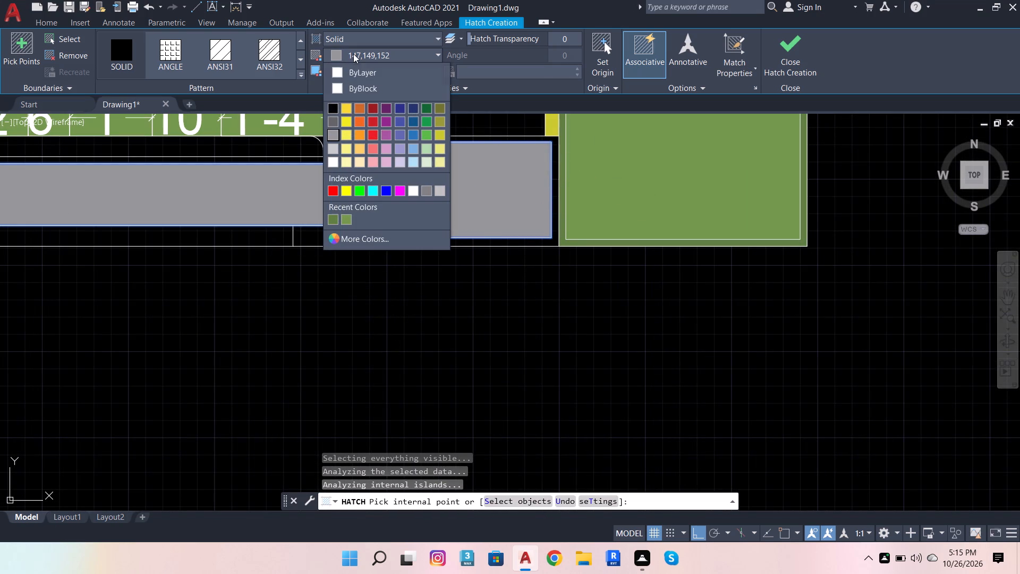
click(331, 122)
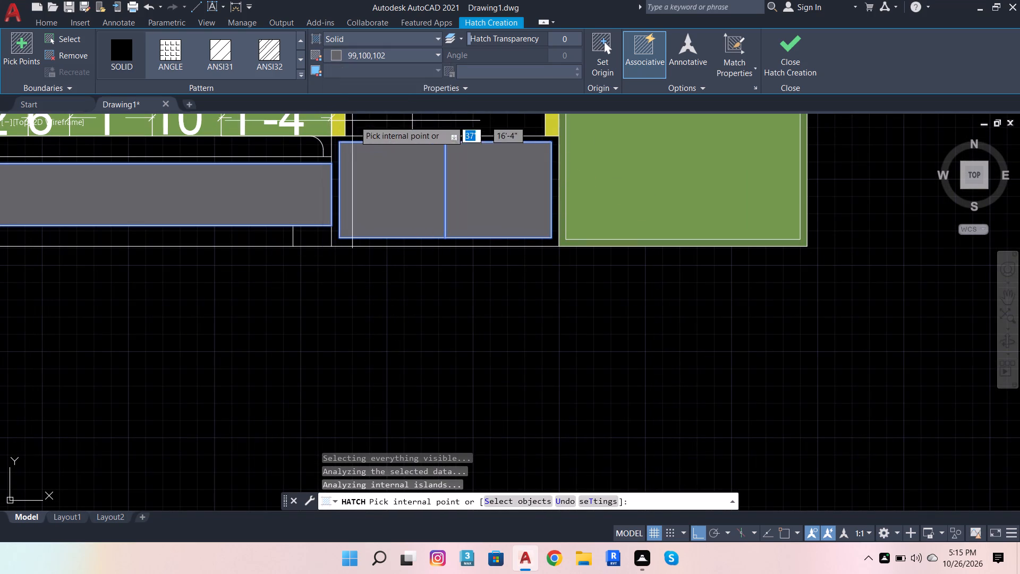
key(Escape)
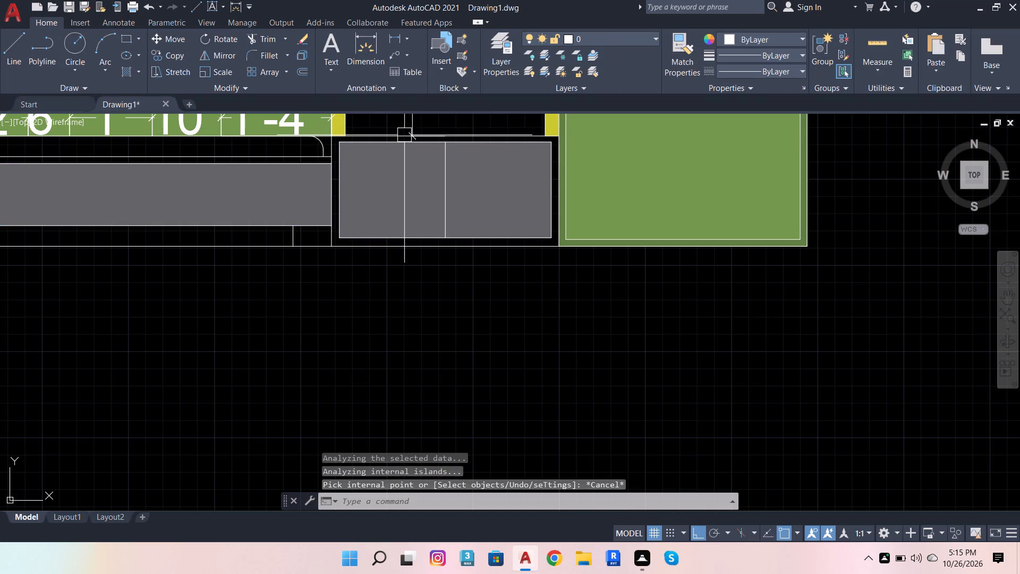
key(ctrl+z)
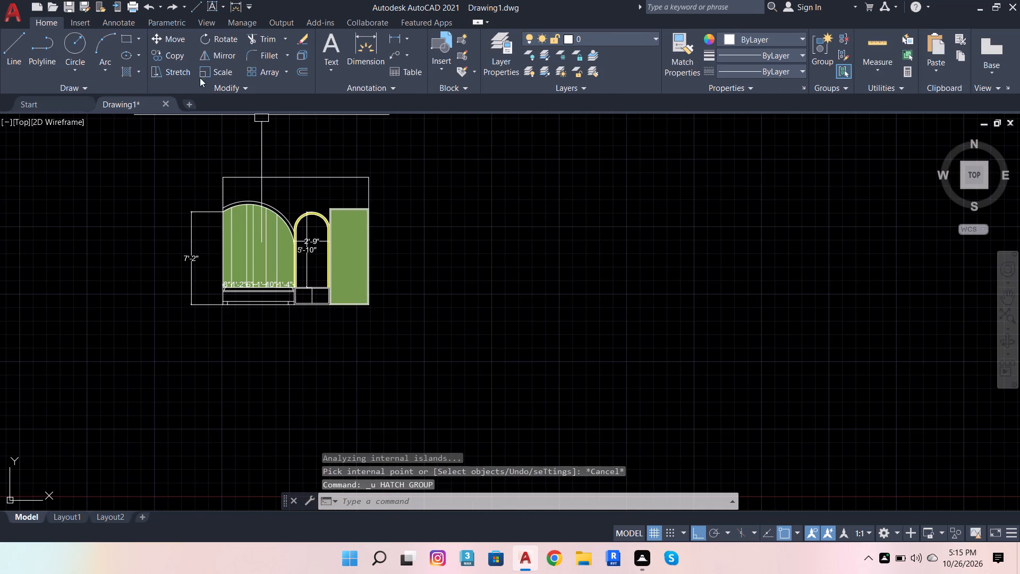
Hatch the large arch's base strip and the two panels beneath the narrow arch in solid grey 147,149,152.
click(130, 74)
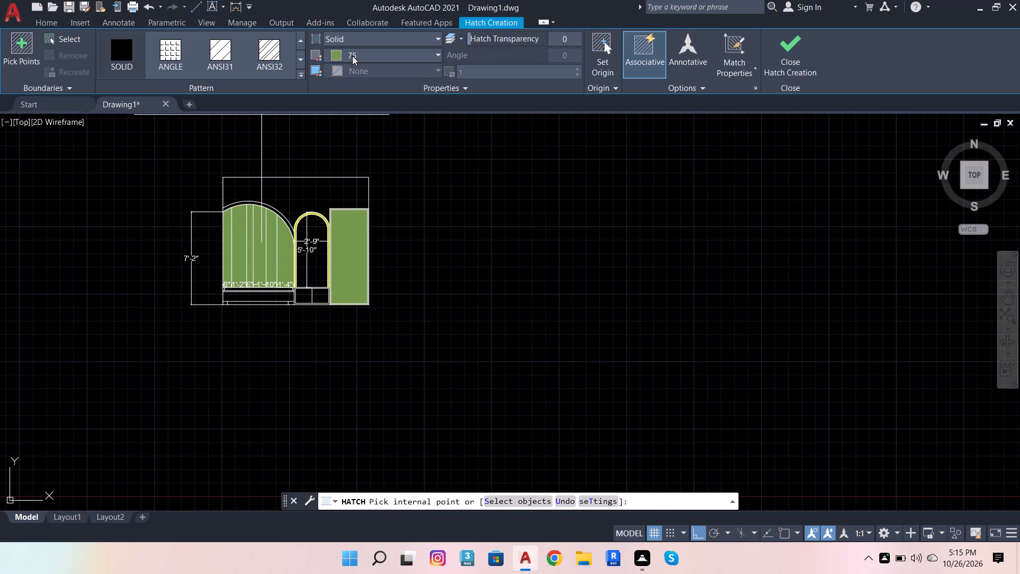
click(352, 56)
click(333, 154)
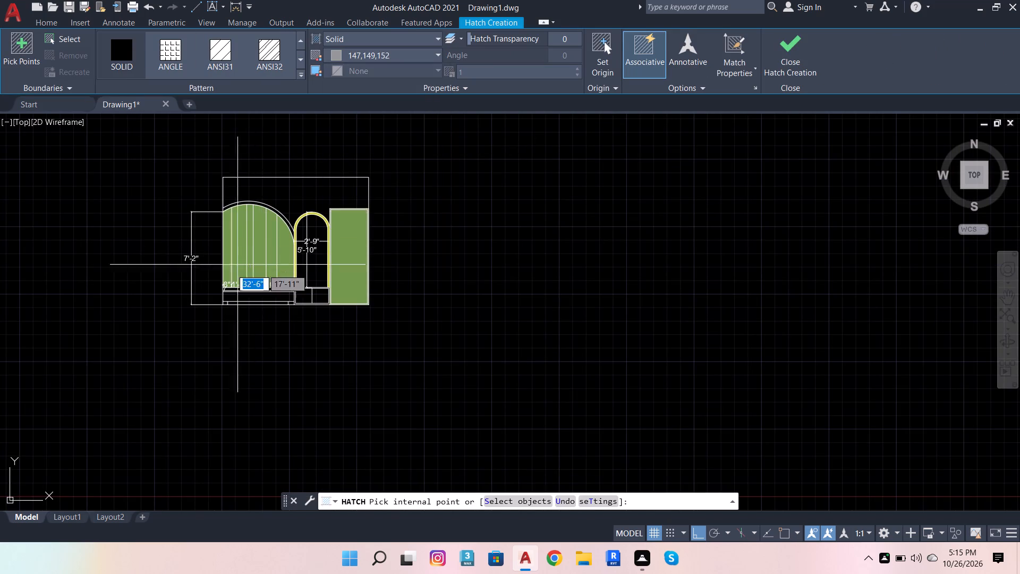
scroll(208, 294, up, 4)
click(327, 293)
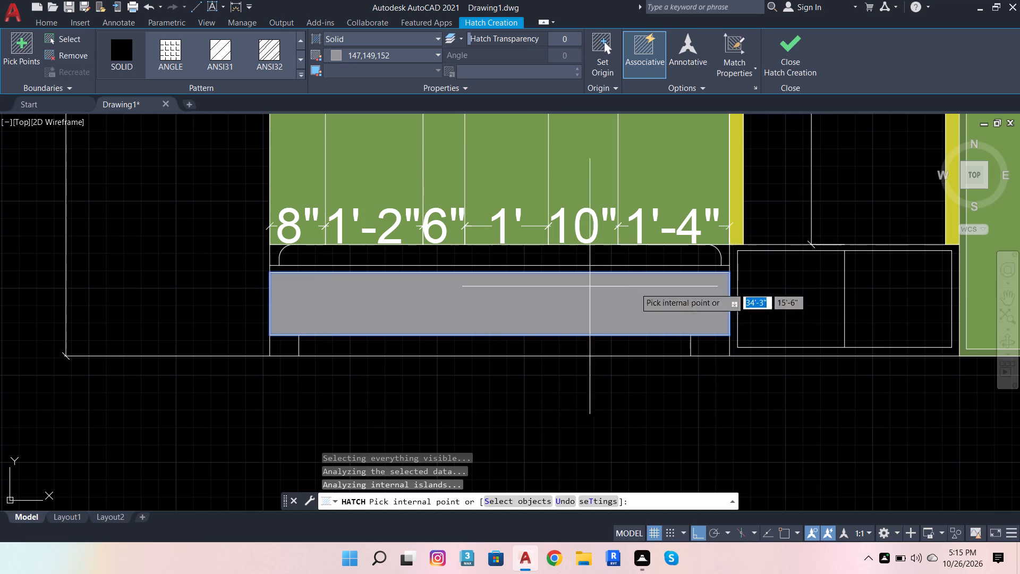
scroll(376, 252, down, 3)
scroll(488, 252, up, 4)
click(426, 297)
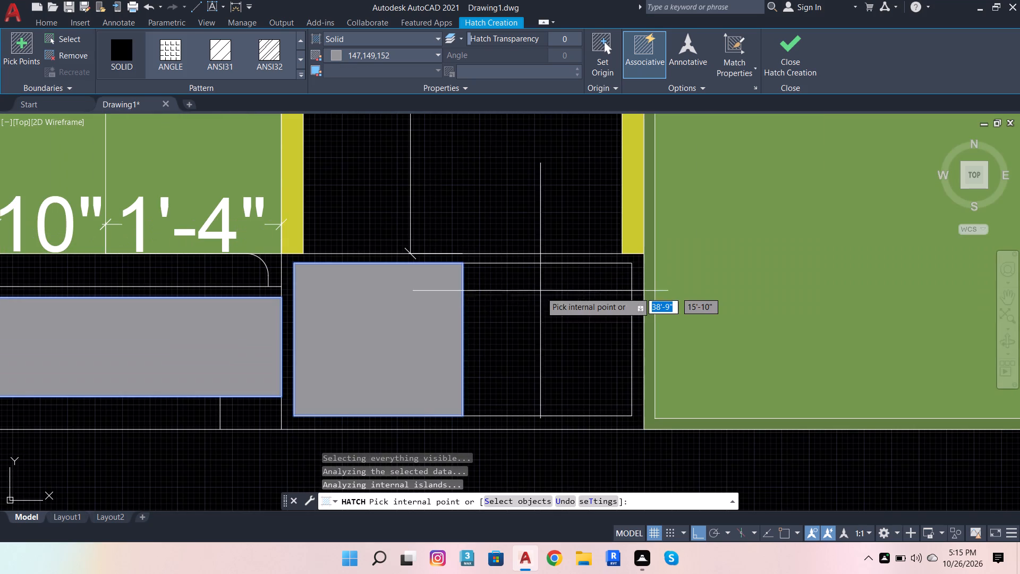
click(544, 293)
key(Escape)
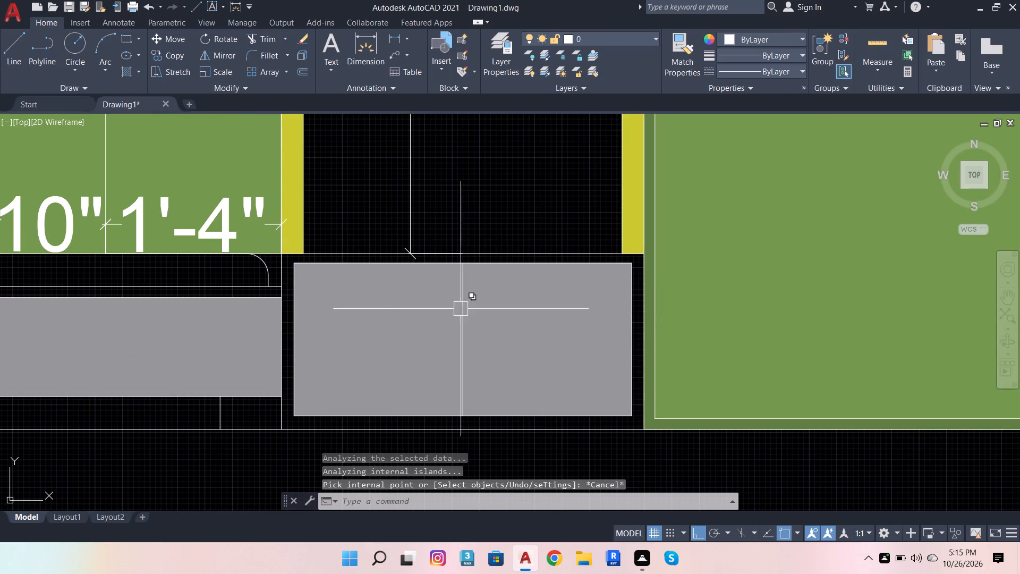
Hatch the two small feet under the ends of the large arch's base strip in solid grey 147,149,152.
scroll(455, 333, down, 1)
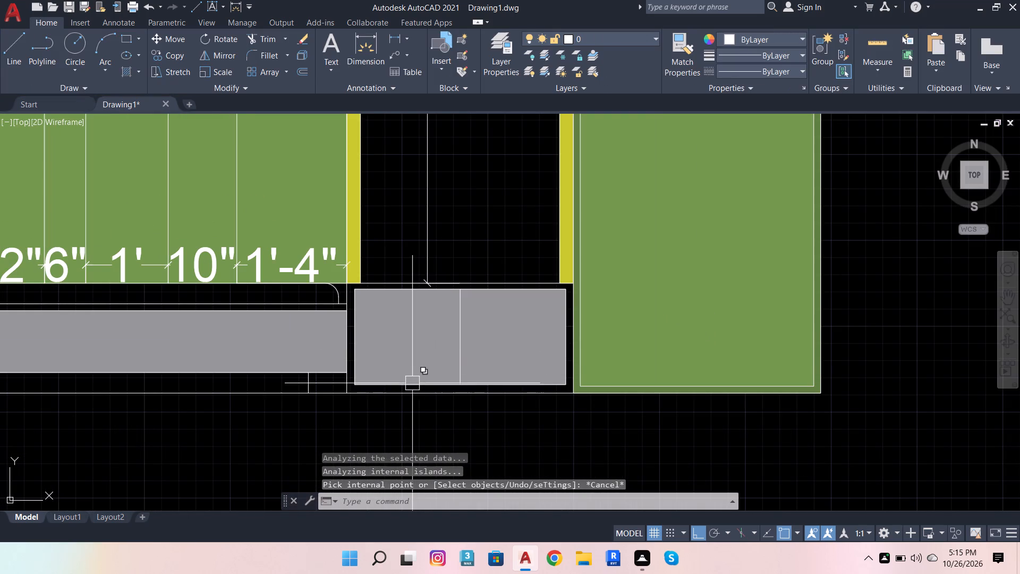
scroll(445, 382, down, 3)
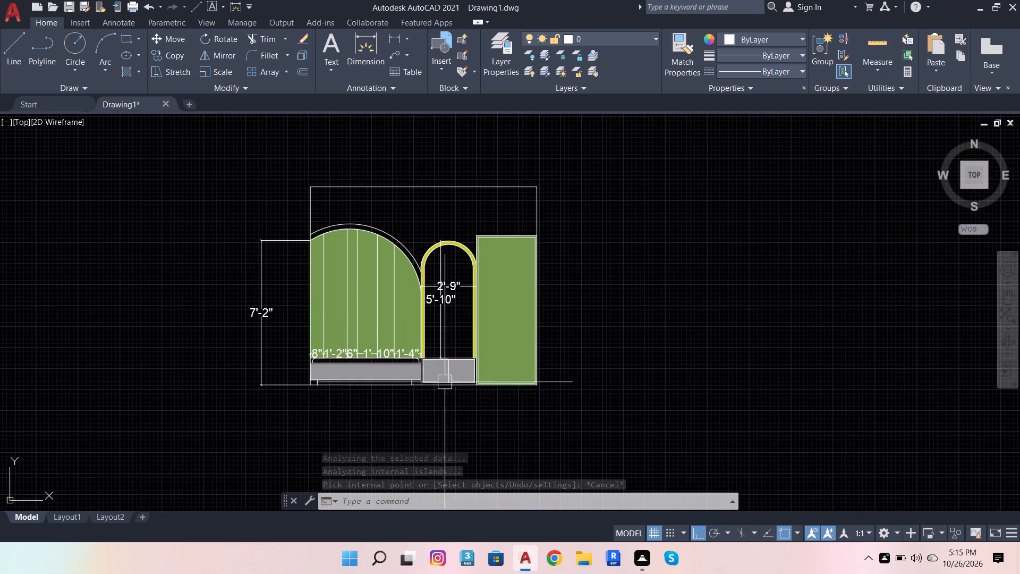
scroll(396, 404, up, 4)
scroll(411, 333, down, 2)
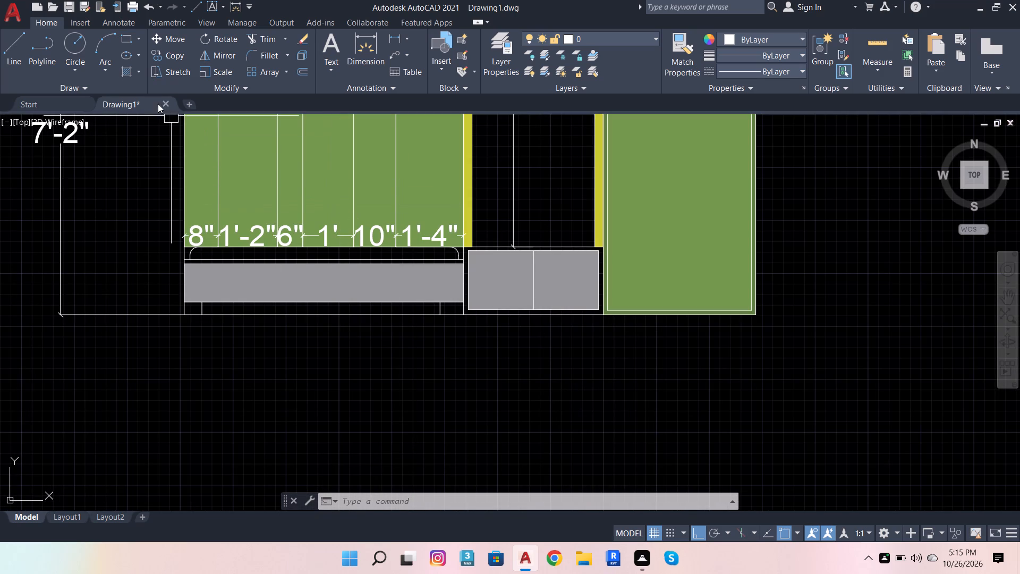
click(126, 72)
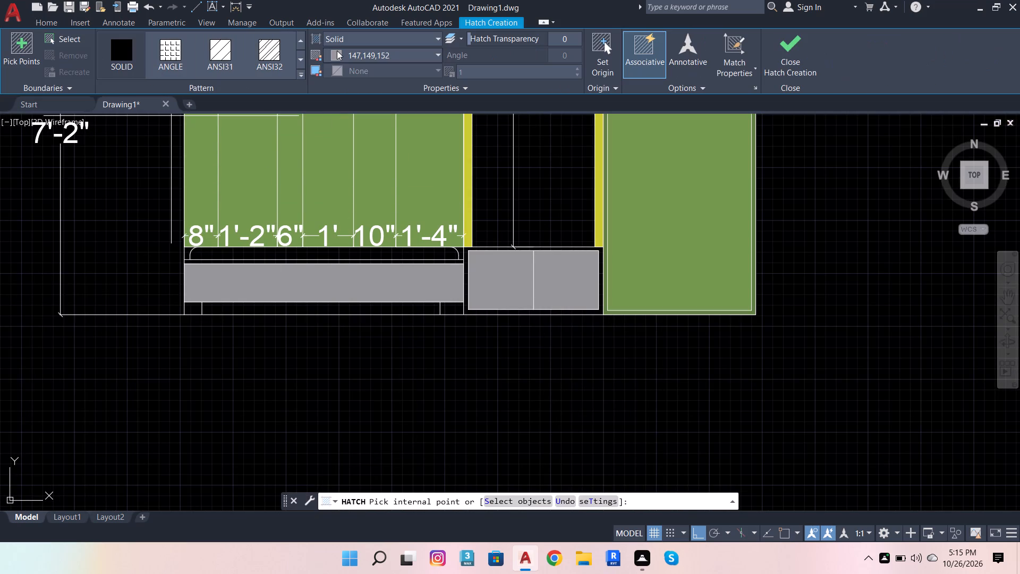
click(337, 51)
click(334, 146)
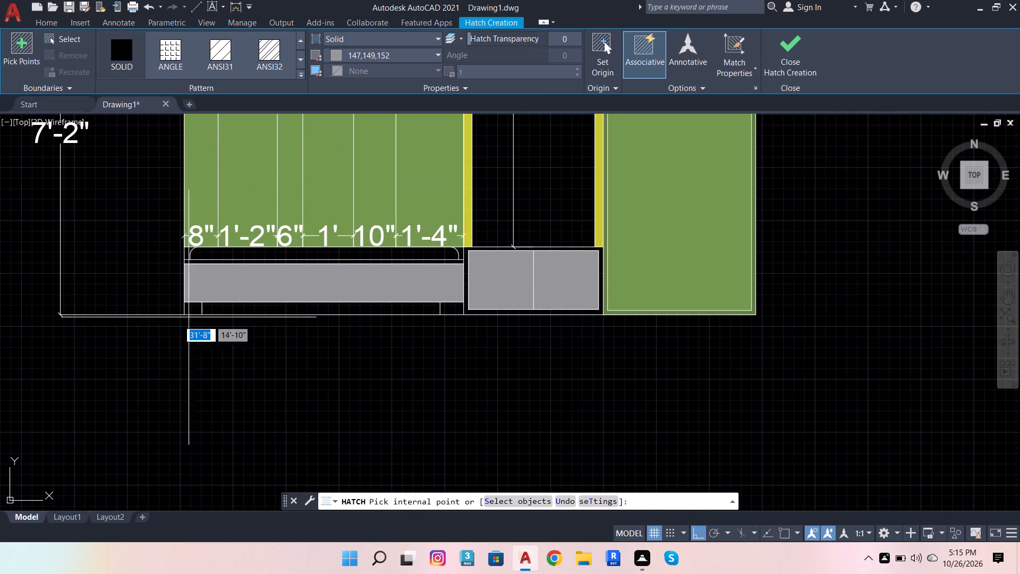
scroll(160, 323, up, 3)
click(225, 284)
scroll(151, 317, down, 3)
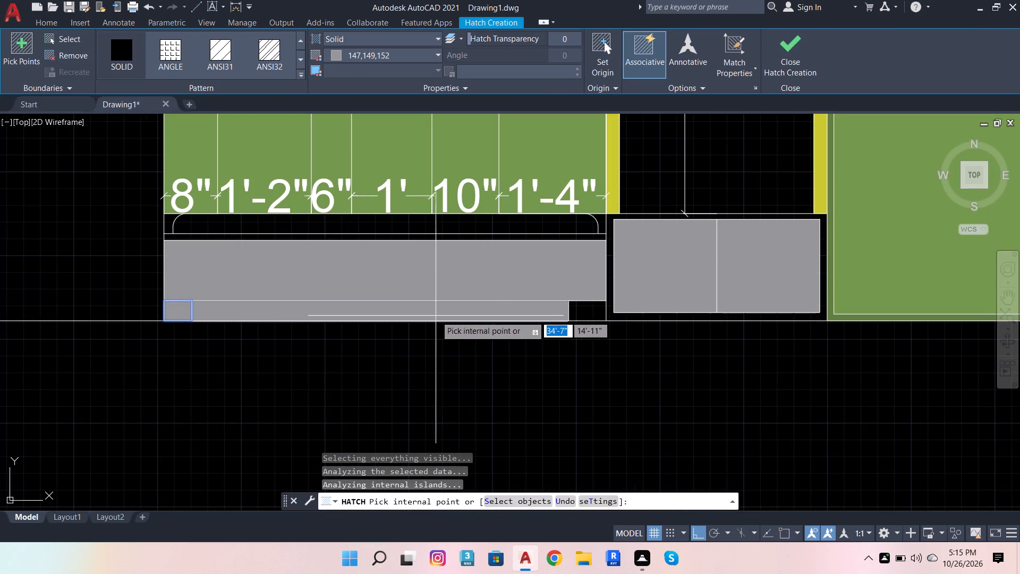
click(594, 311)
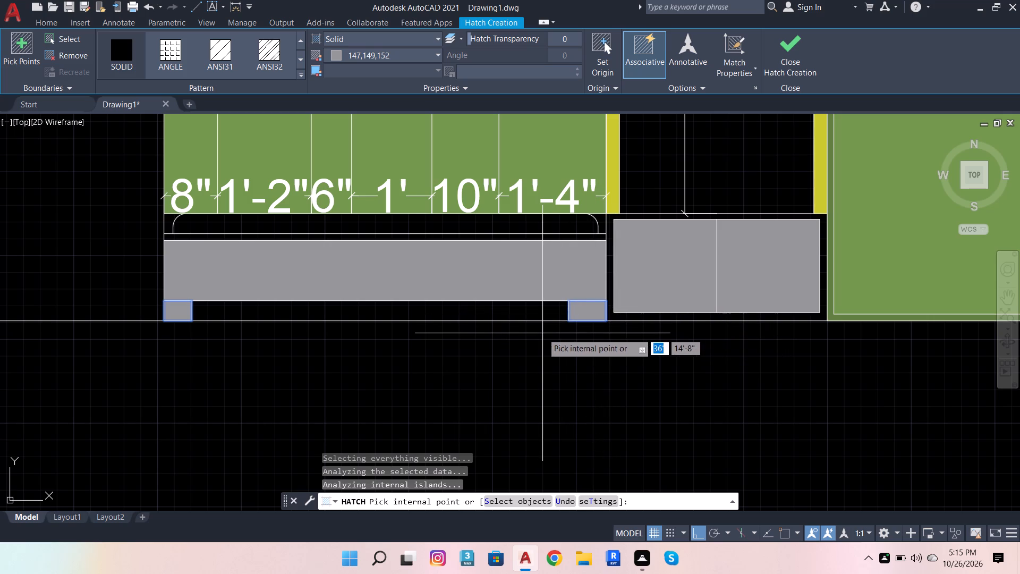
key(Escape)
scroll(387, 344, down, 1)
key(Escape)
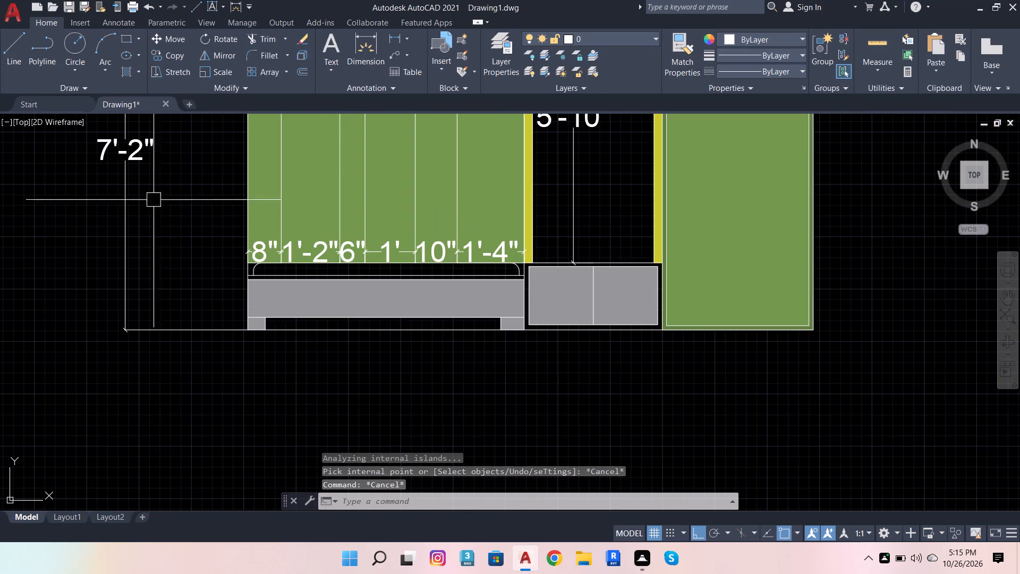
Hatch the frame around the narrow arch's two base panels and the thin band atop the large arch's grey strip in solid 99,100,102.
click(130, 68)
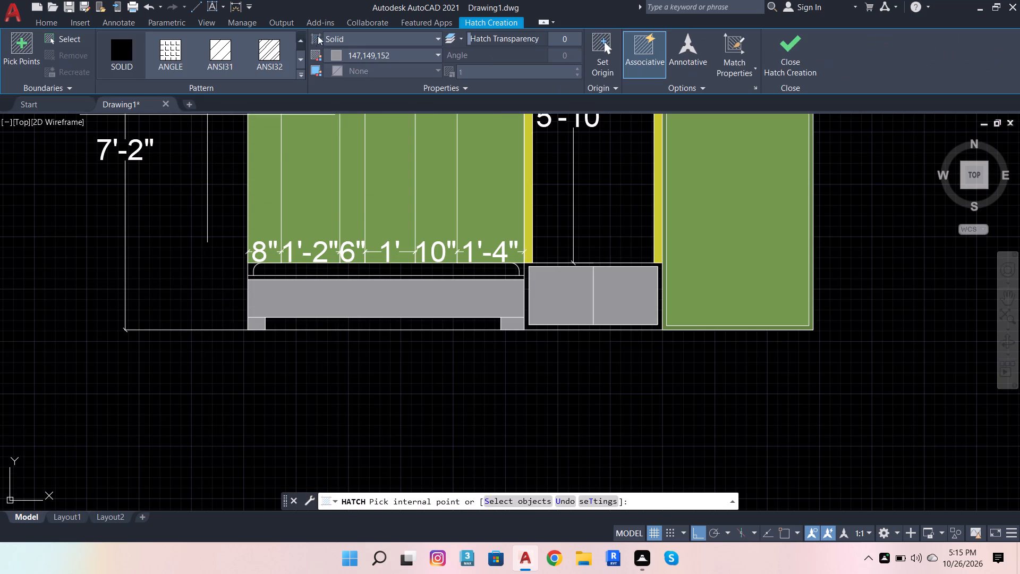
click(357, 50)
click(336, 133)
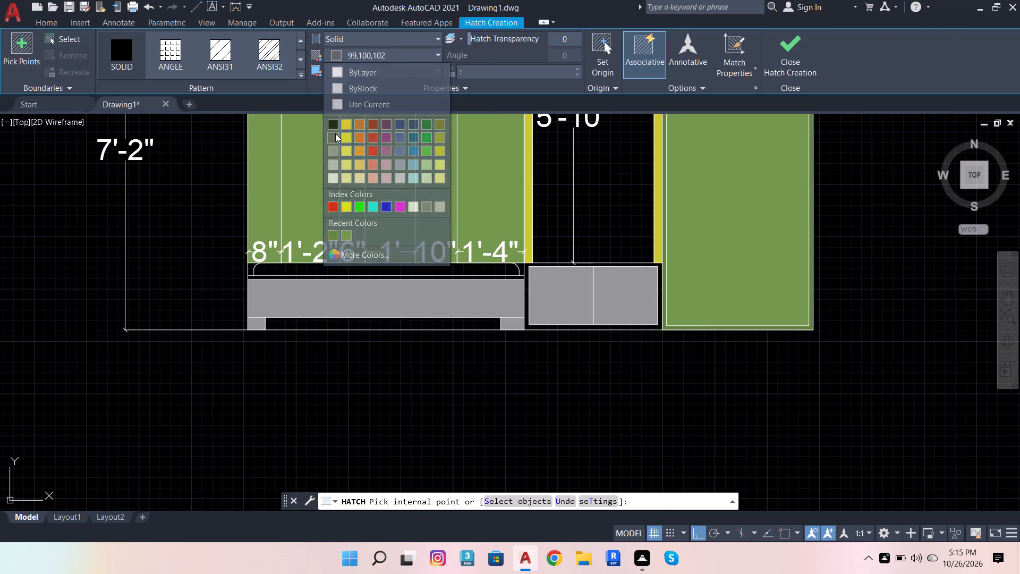
scroll(525, 258, up, 3)
click(533, 289)
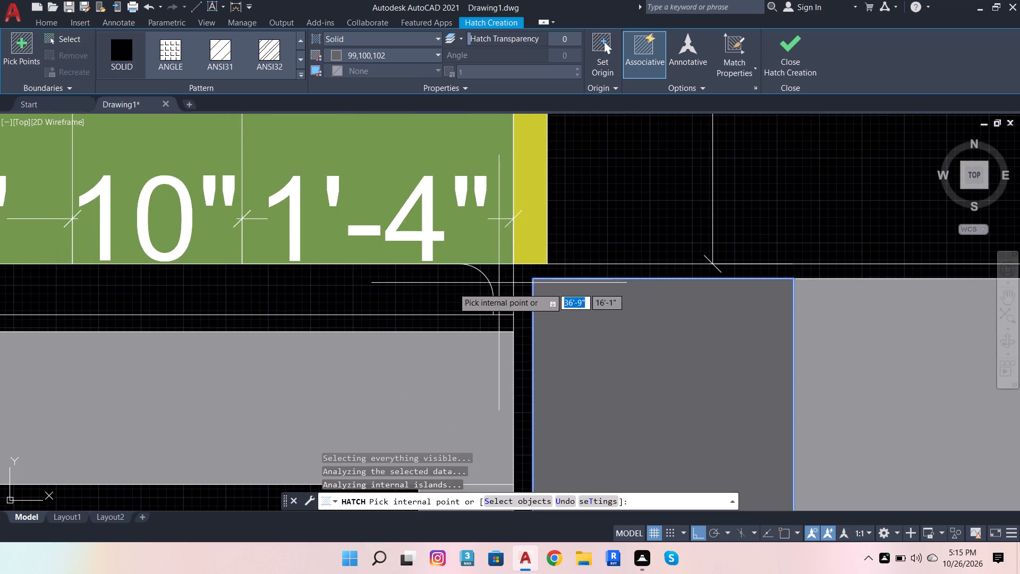
click(525, 275)
scroll(533, 277, up, 2)
click(533, 277)
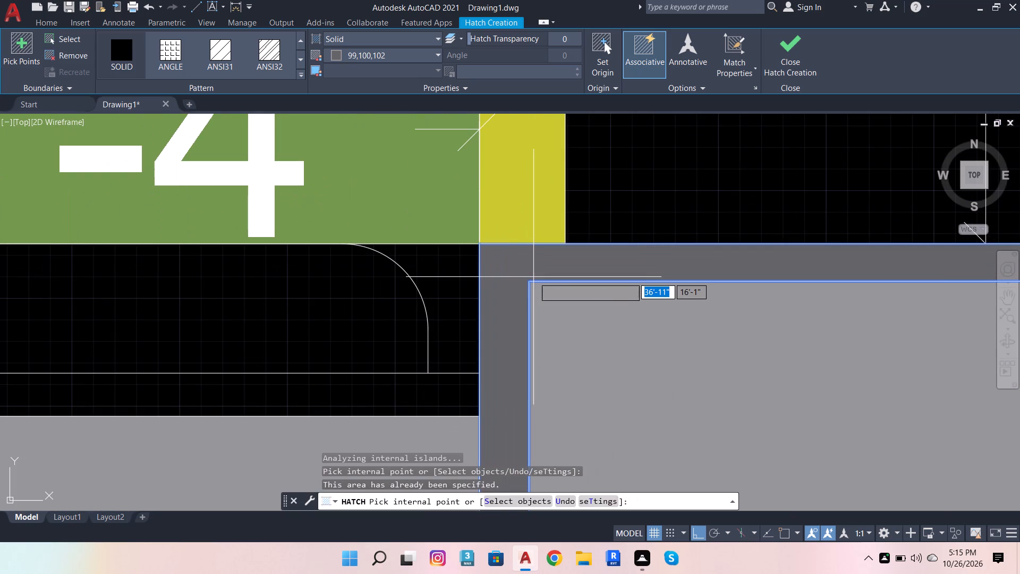
scroll(453, 270, down, 3)
scroll(428, 302, up, 3)
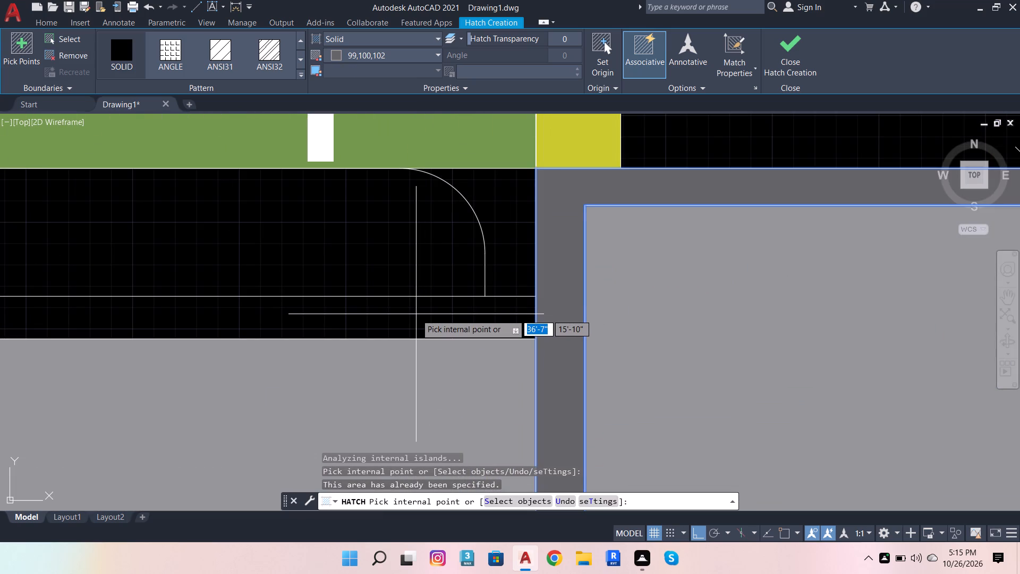
click(416, 314)
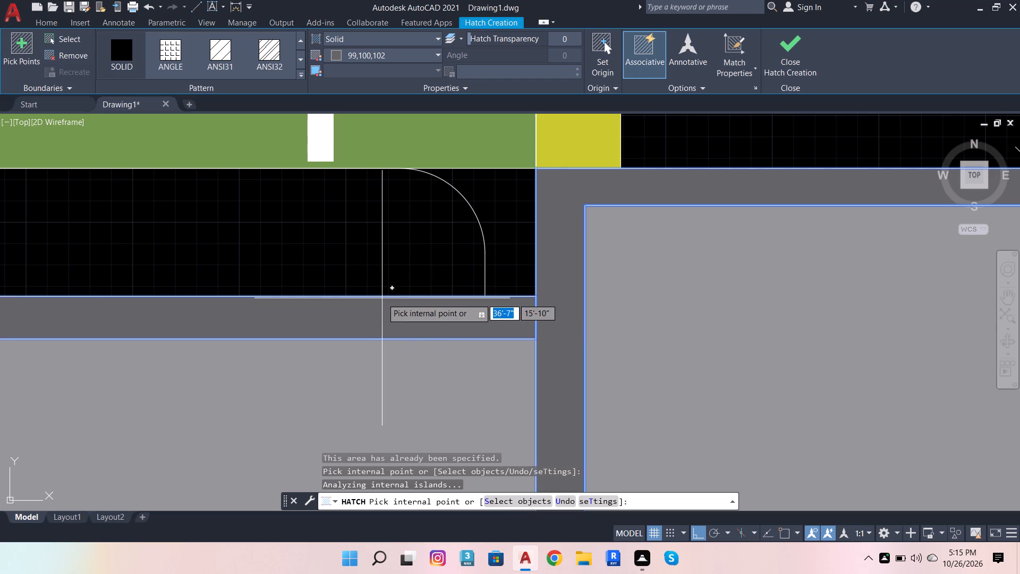
click(382, 298)
scroll(453, 316, down, 2)
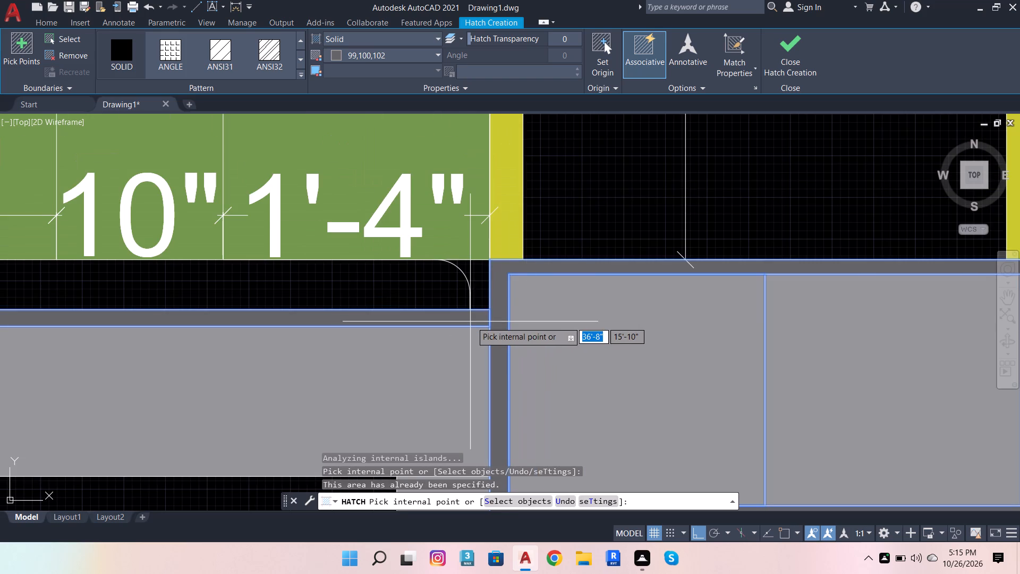
scroll(527, 289, down, 3)
key(Escape)
key(Escape)
Hatch the two small rounded-corner pieces at the ends of the strip just below the large arch's panels in solid 99,100,102.
scroll(454, 348, down, 3)
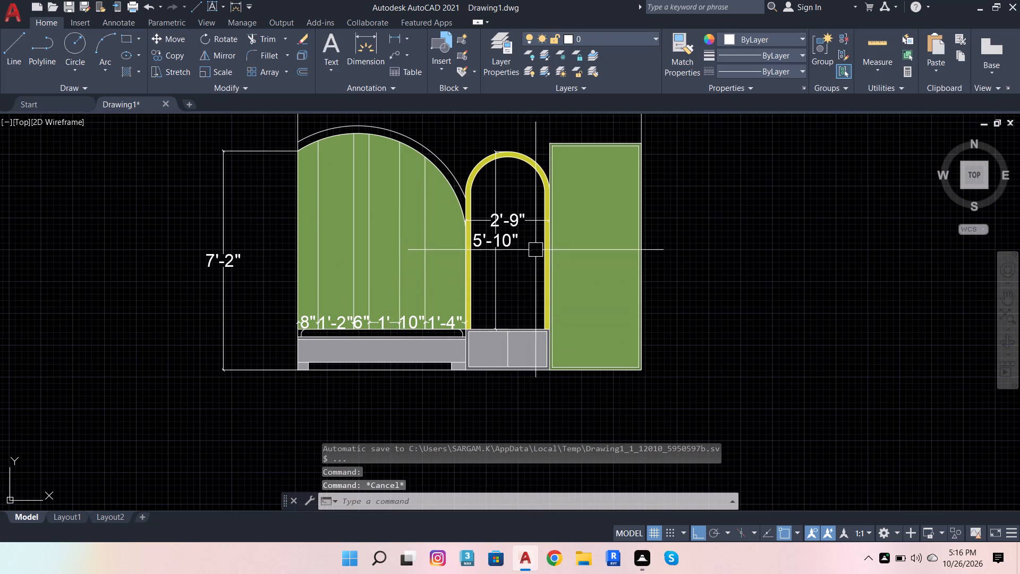
scroll(457, 309, up, 3)
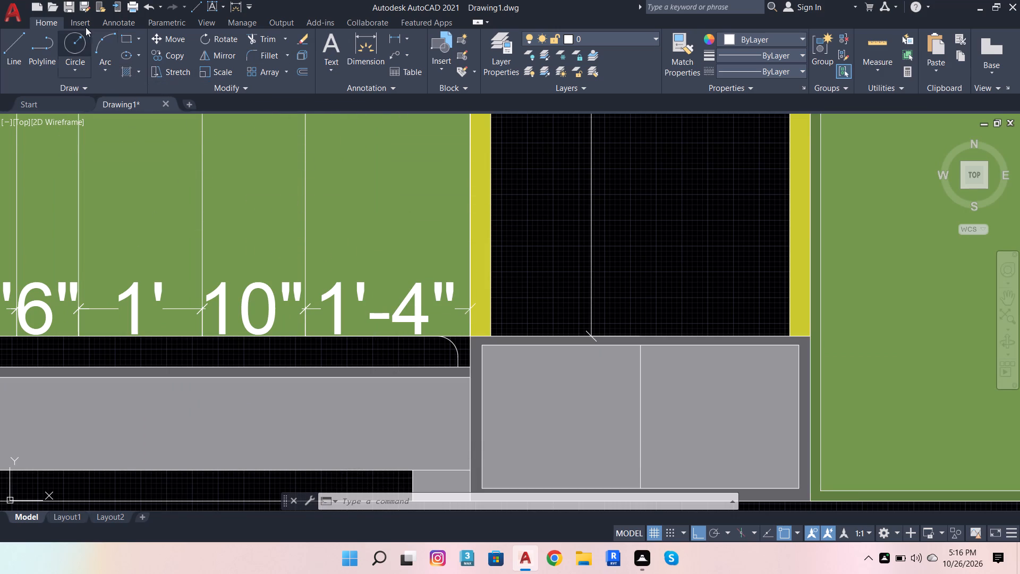
click(126, 71)
click(344, 53)
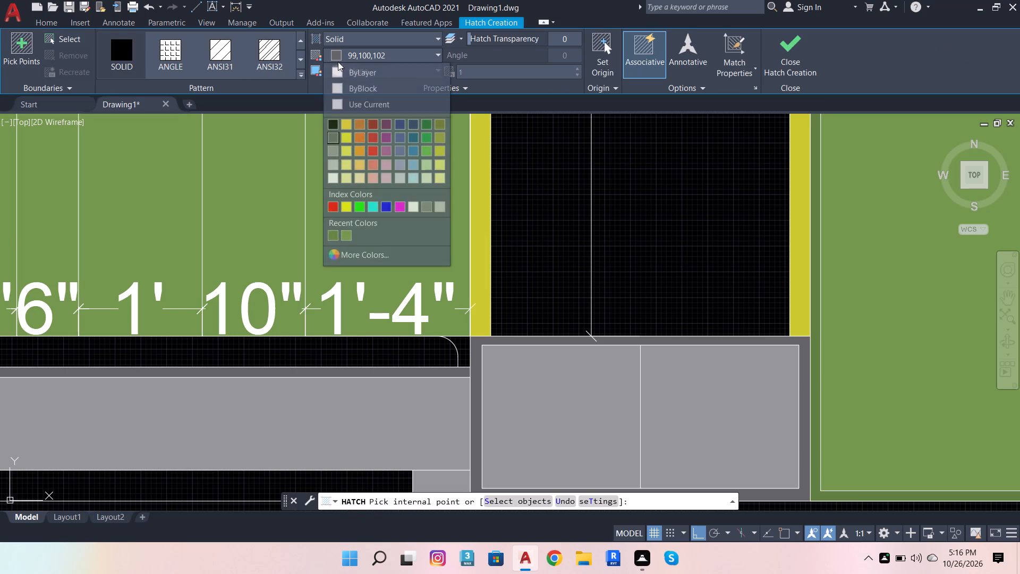
click(329, 138)
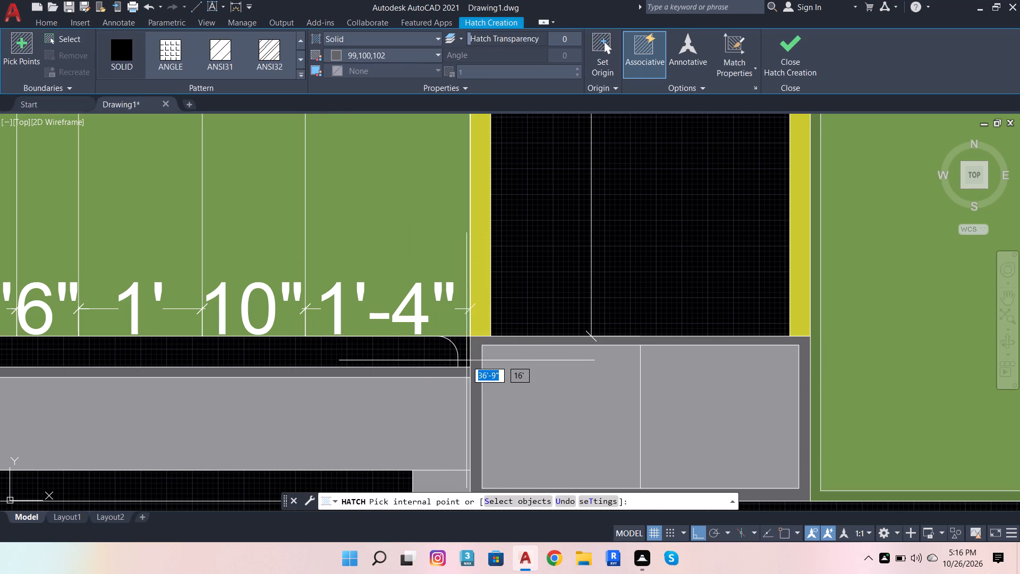
click(464, 343)
scroll(500, 338, down, 3)
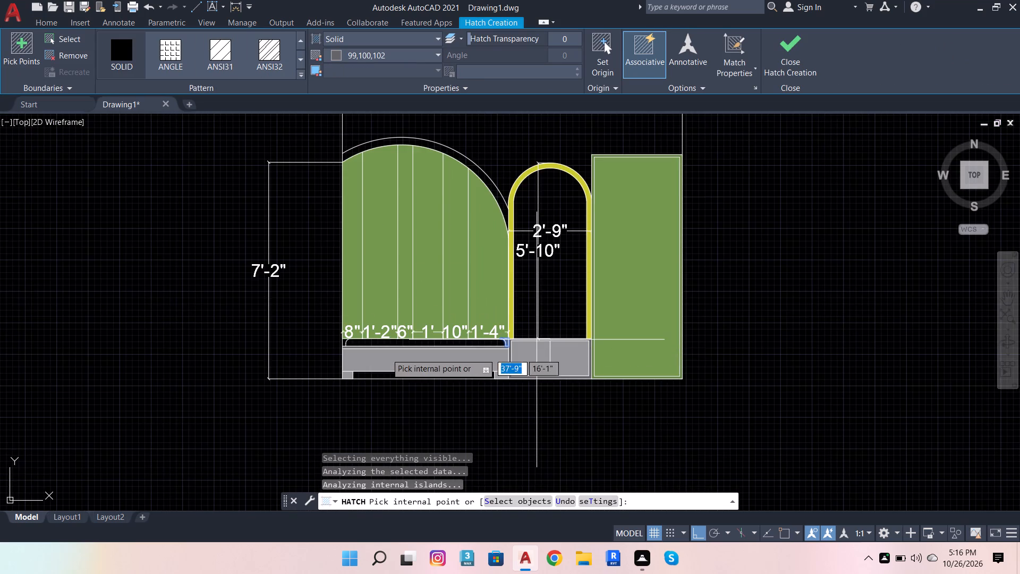
scroll(345, 345, up, 4)
click(334, 319)
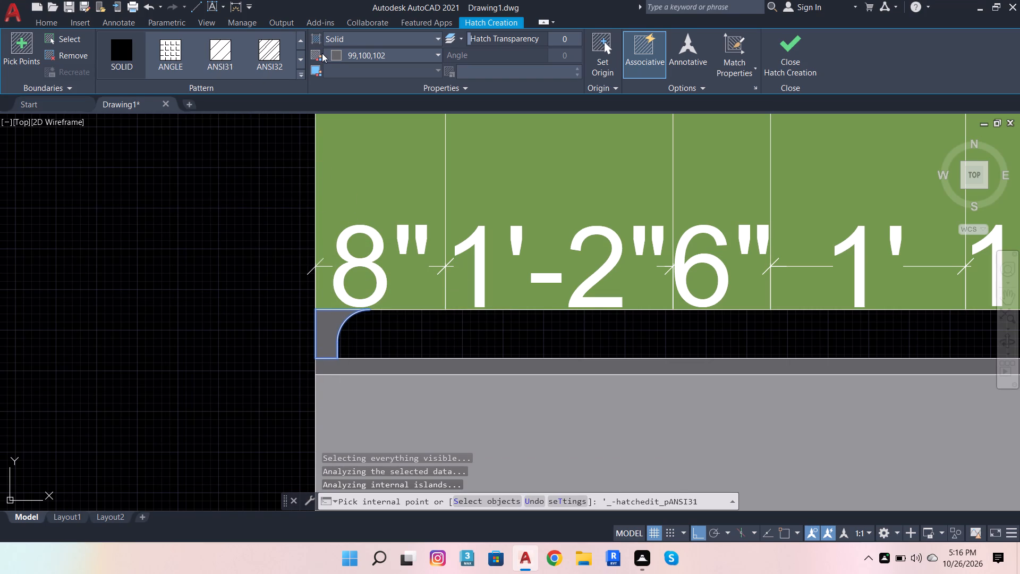
key(Escape)
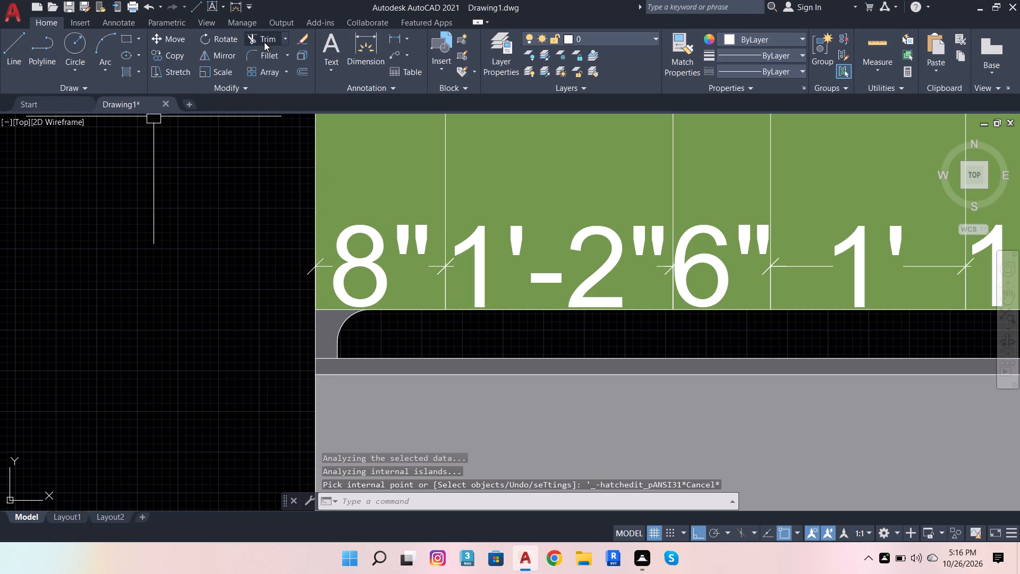
Hatch the long rounded strip between the two corner pieces below the large arch's panels in solid index colour 53.
click(130, 79)
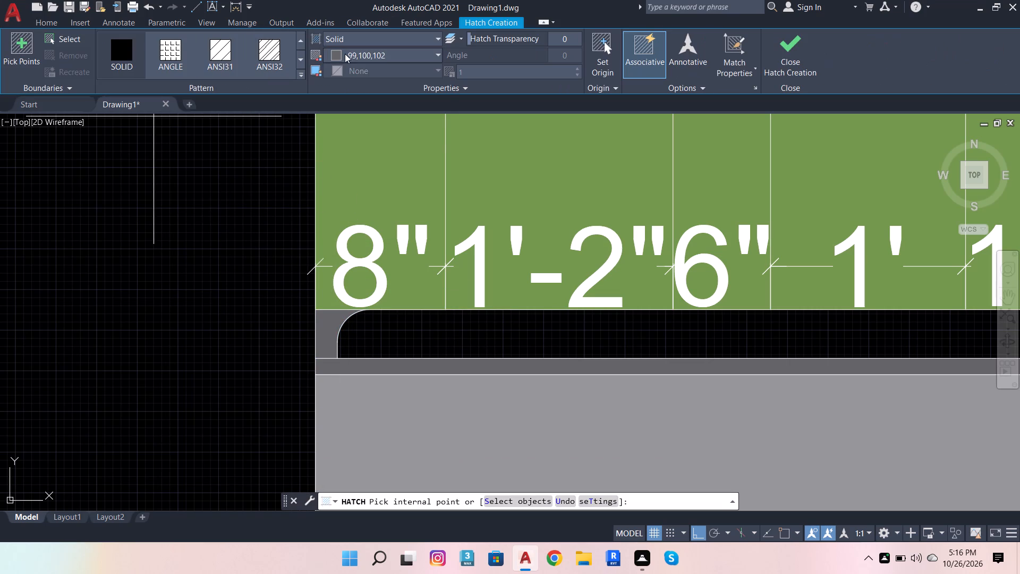
click(346, 54)
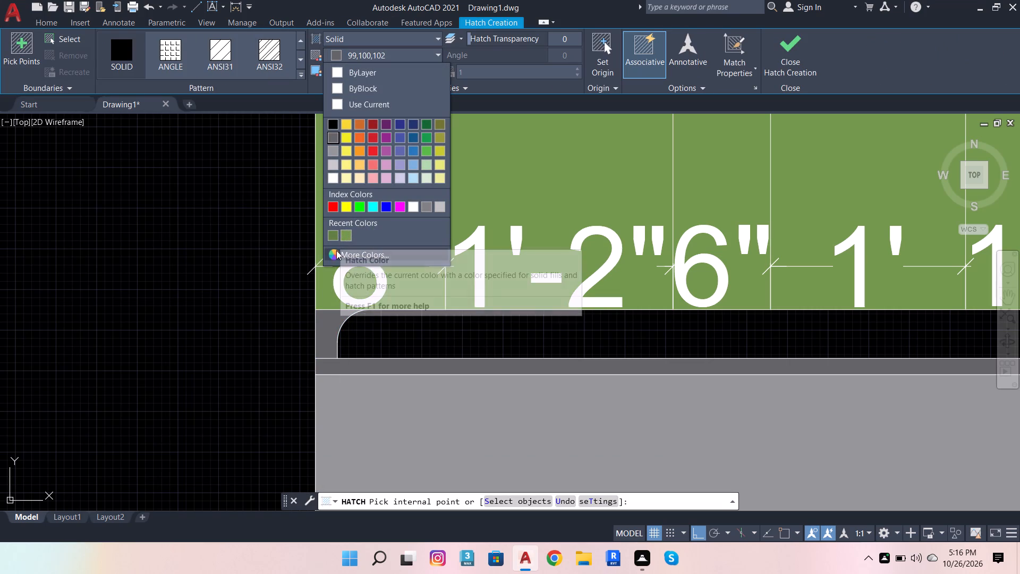
click(360, 254)
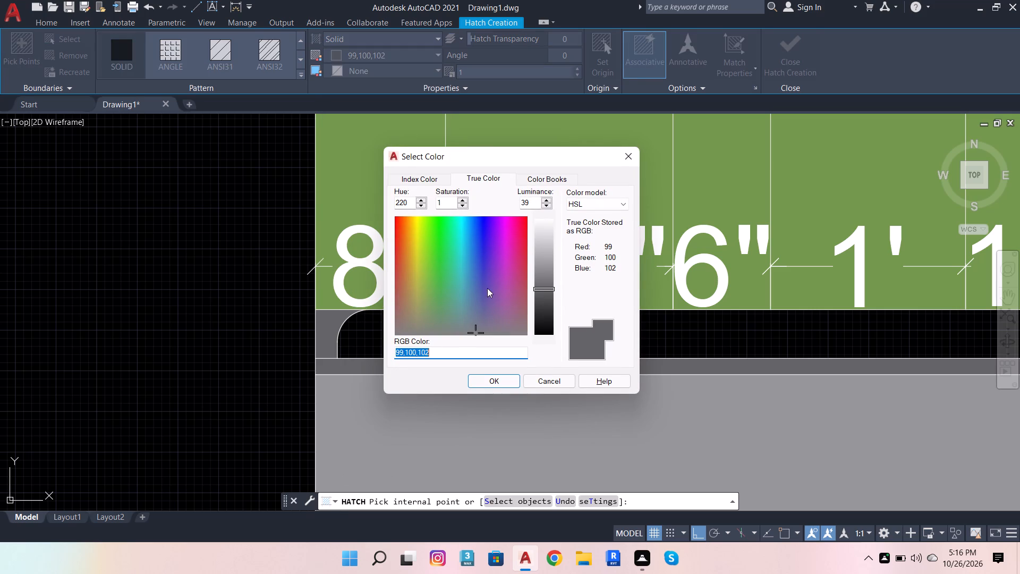
click(421, 179)
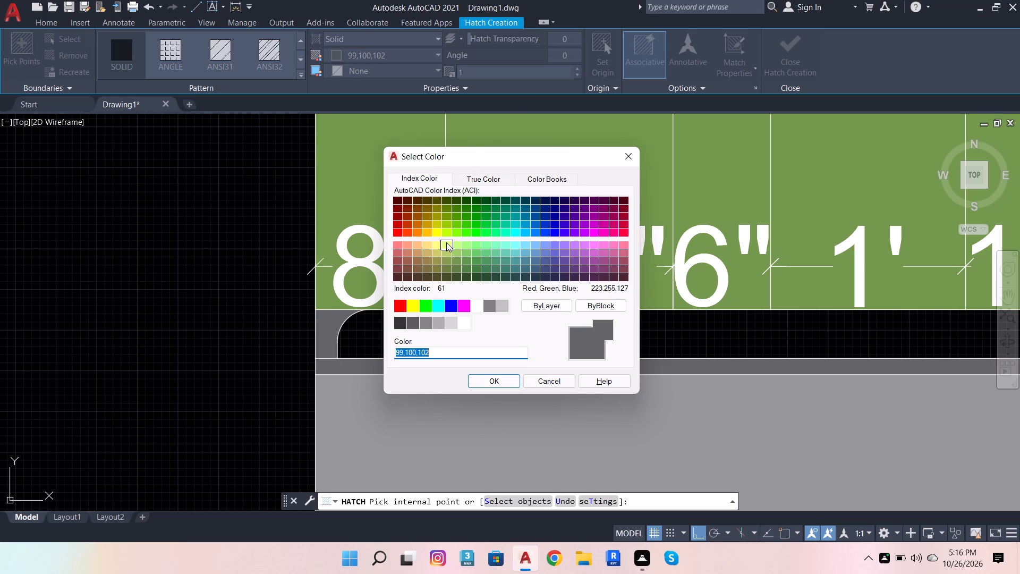
scroll(446, 242, down, 2)
click(436, 253)
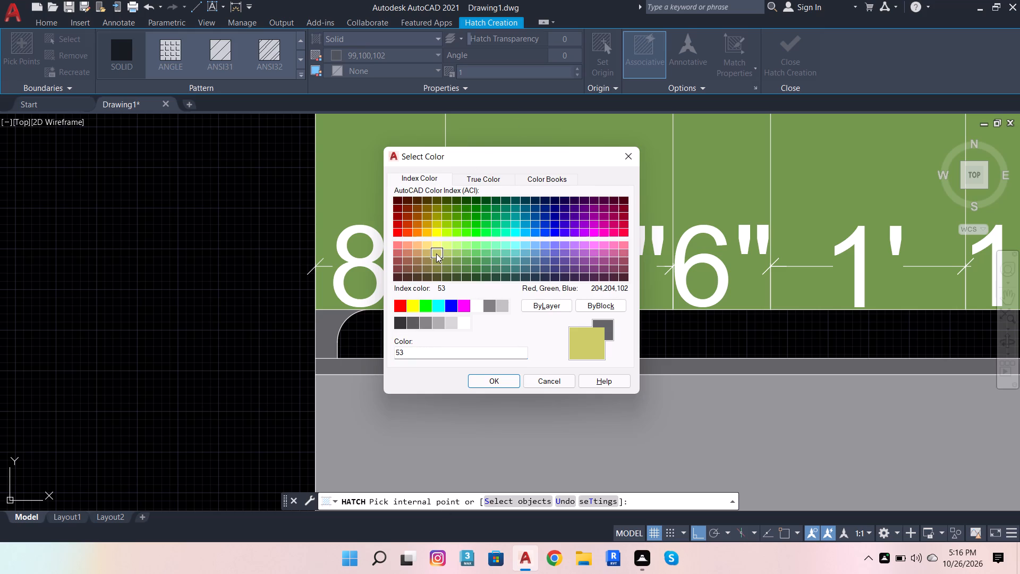
click(498, 381)
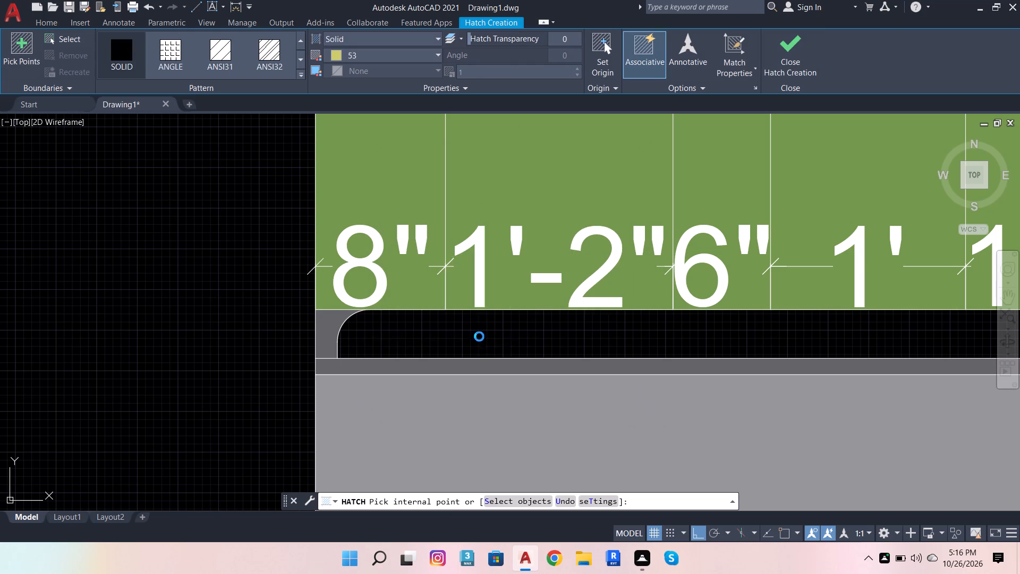
click(479, 336)
scroll(232, 489, down, 4)
scroll(500, 341, up, 1)
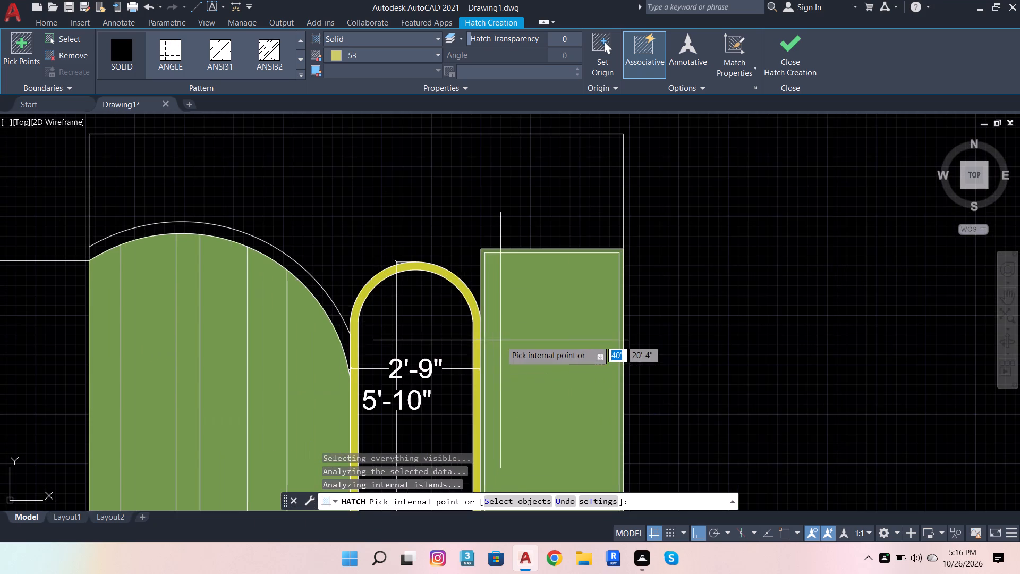
key(Escape)
key(Escape)
key(Escape)
scroll(542, 290, up, 1)
scroll(552, 263, down, 6)
scroll(517, 301, up, 5)
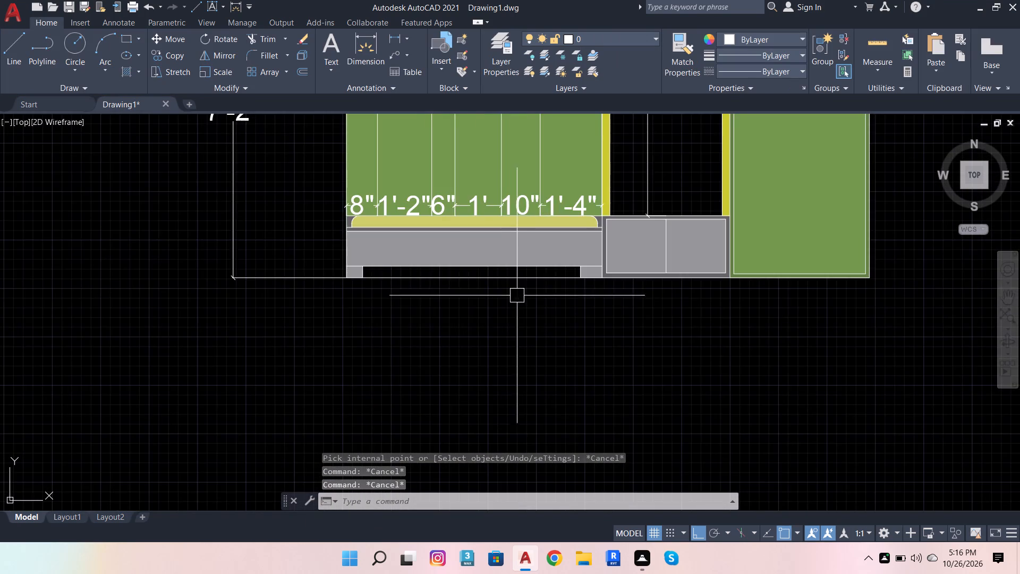
Hatch the gap between the two small feet under the large arch's base strip in solid index colour 63.
scroll(525, 327, down, 1)
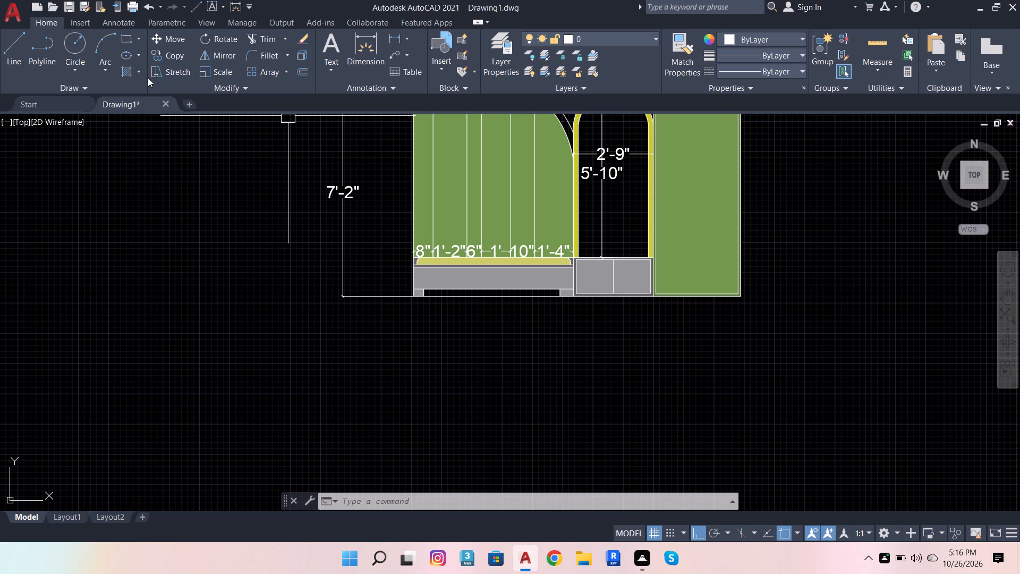
click(128, 69)
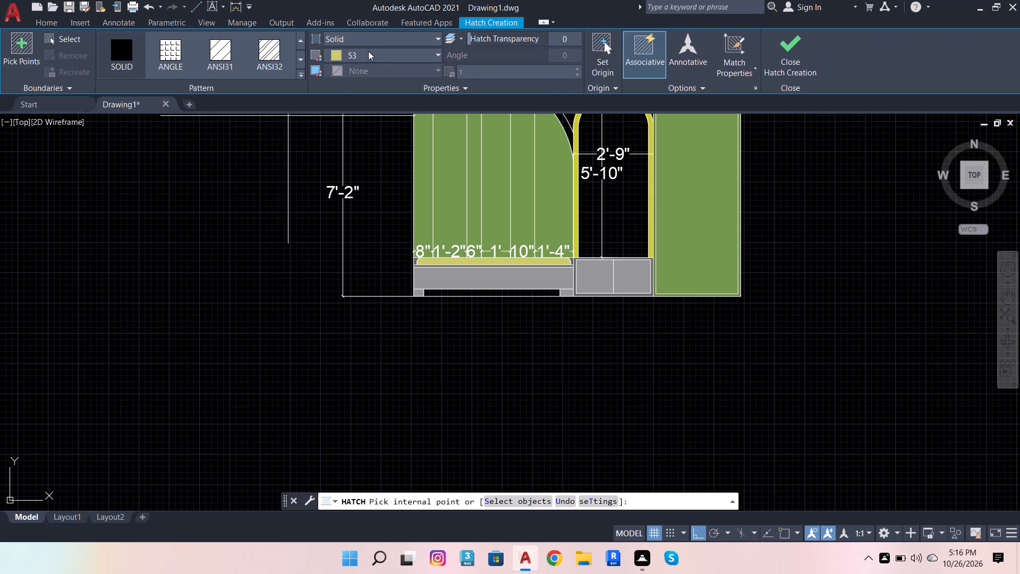
click(374, 57)
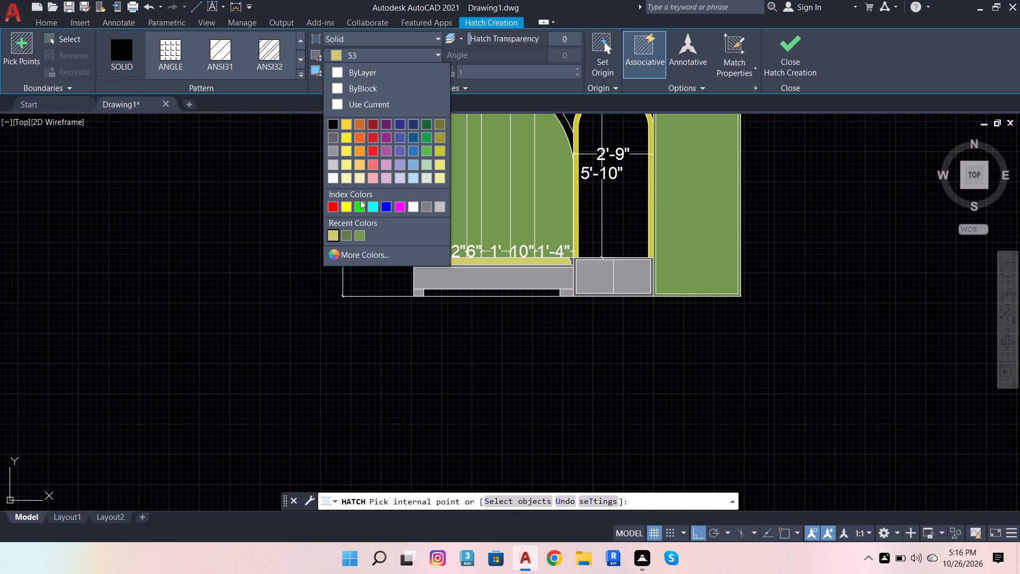
click(344, 257)
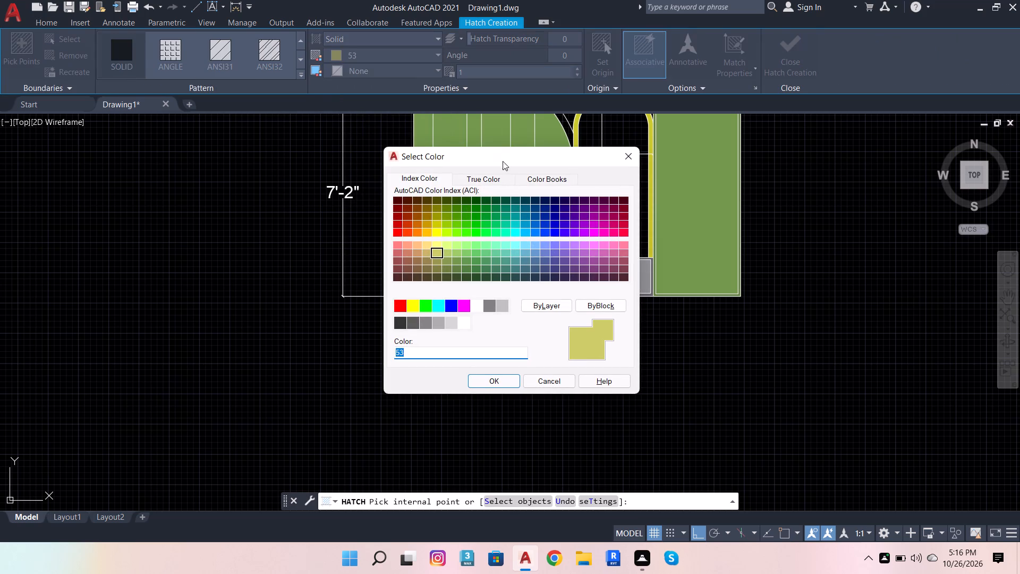
scroll(431, 255, up, 3)
click(447, 255)
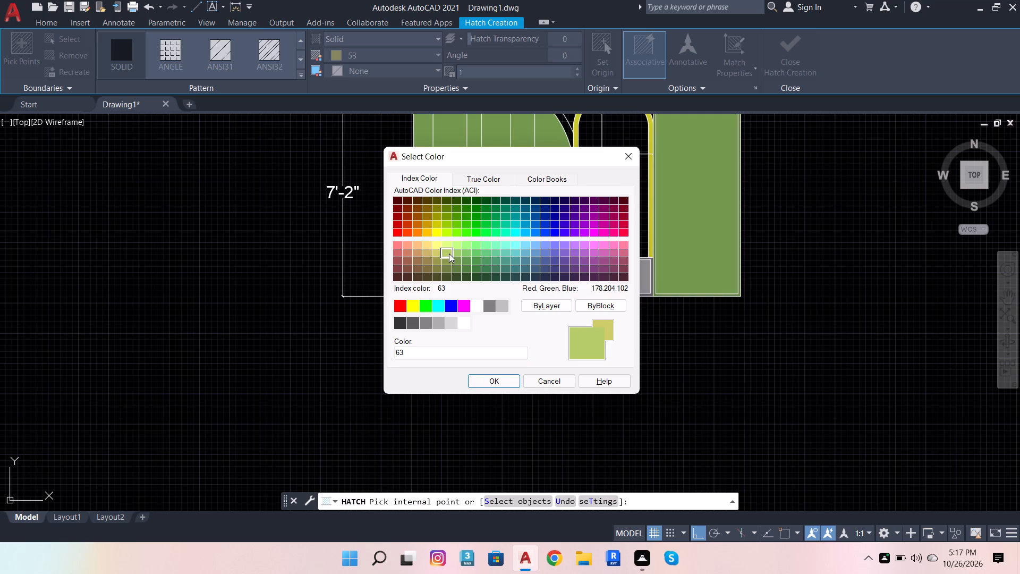
click(484, 377)
scroll(509, 300, up, 2)
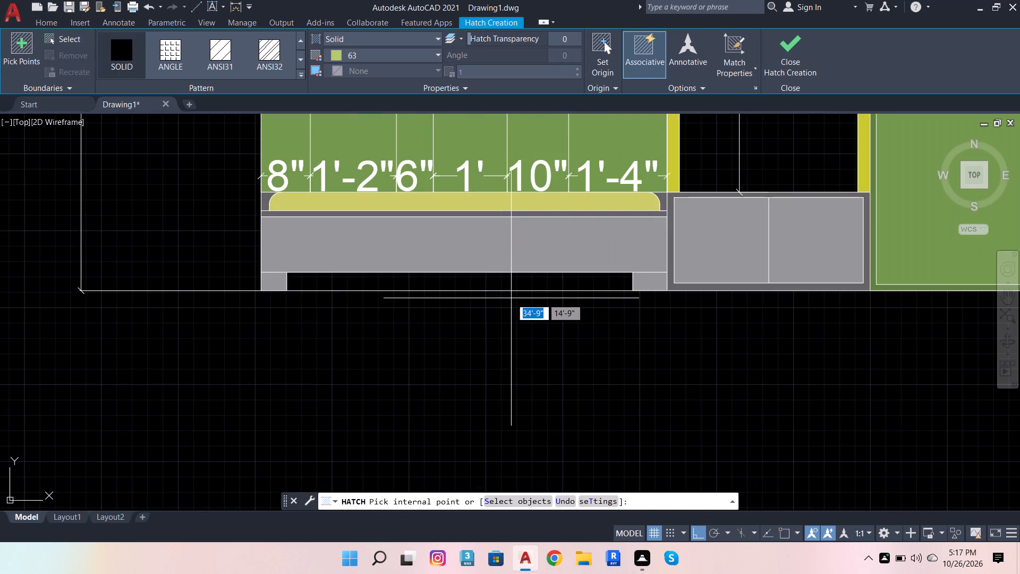
click(511, 286)
scroll(474, 339, down, 3)
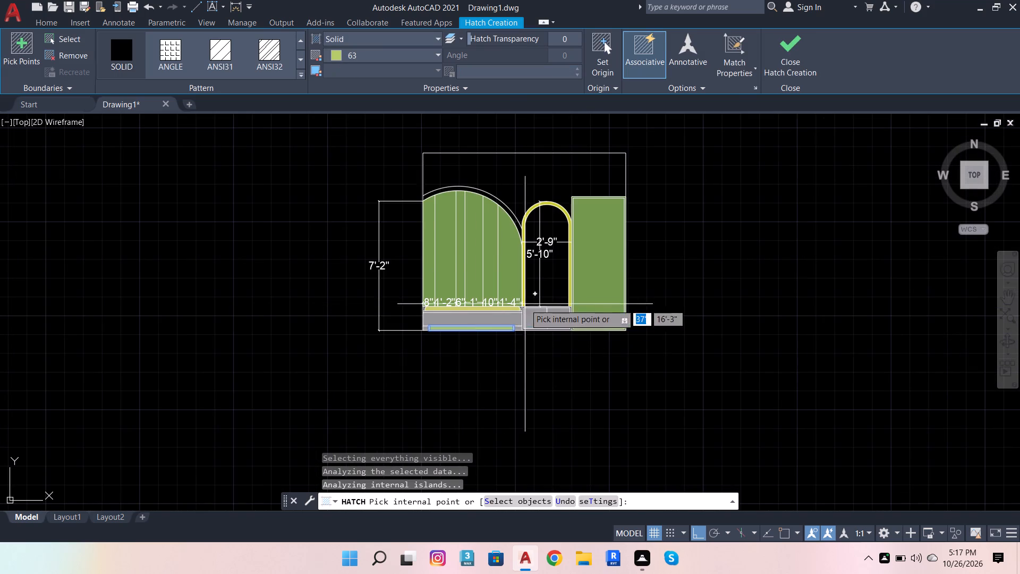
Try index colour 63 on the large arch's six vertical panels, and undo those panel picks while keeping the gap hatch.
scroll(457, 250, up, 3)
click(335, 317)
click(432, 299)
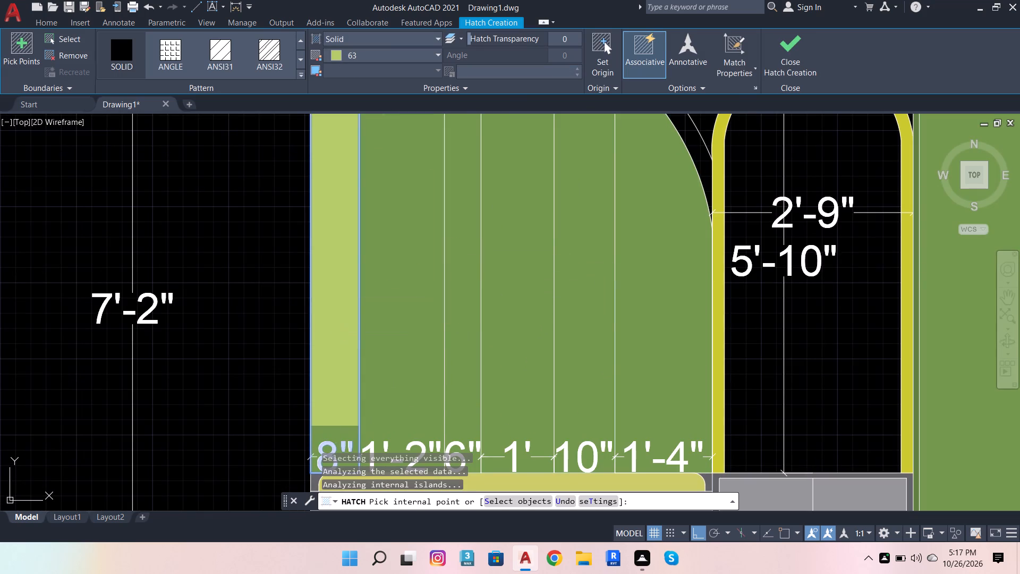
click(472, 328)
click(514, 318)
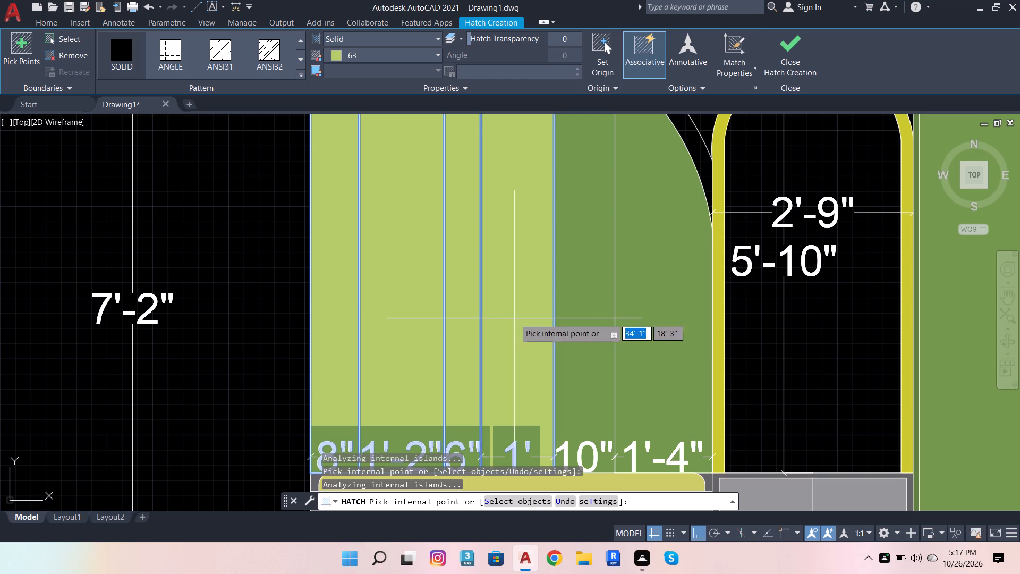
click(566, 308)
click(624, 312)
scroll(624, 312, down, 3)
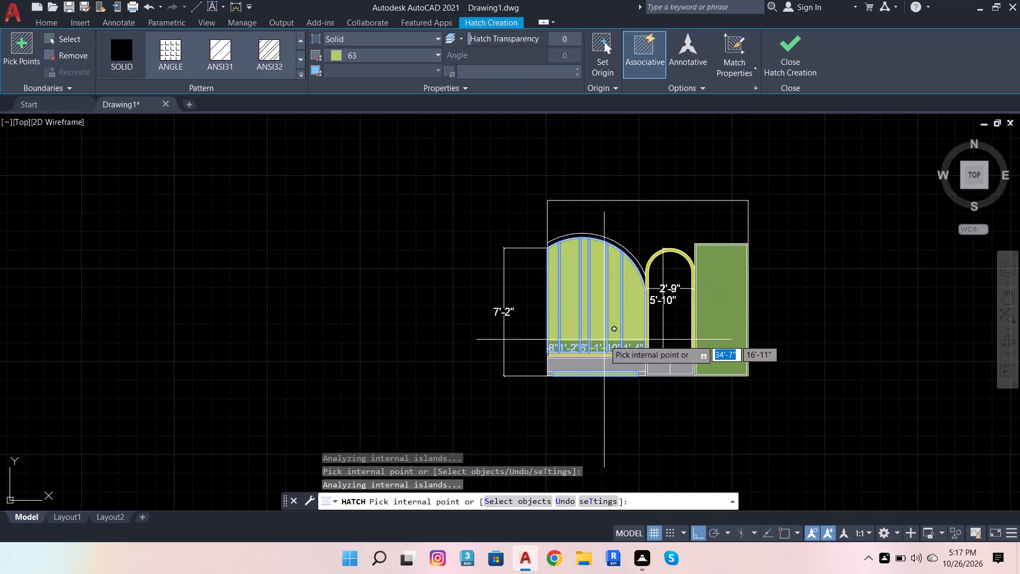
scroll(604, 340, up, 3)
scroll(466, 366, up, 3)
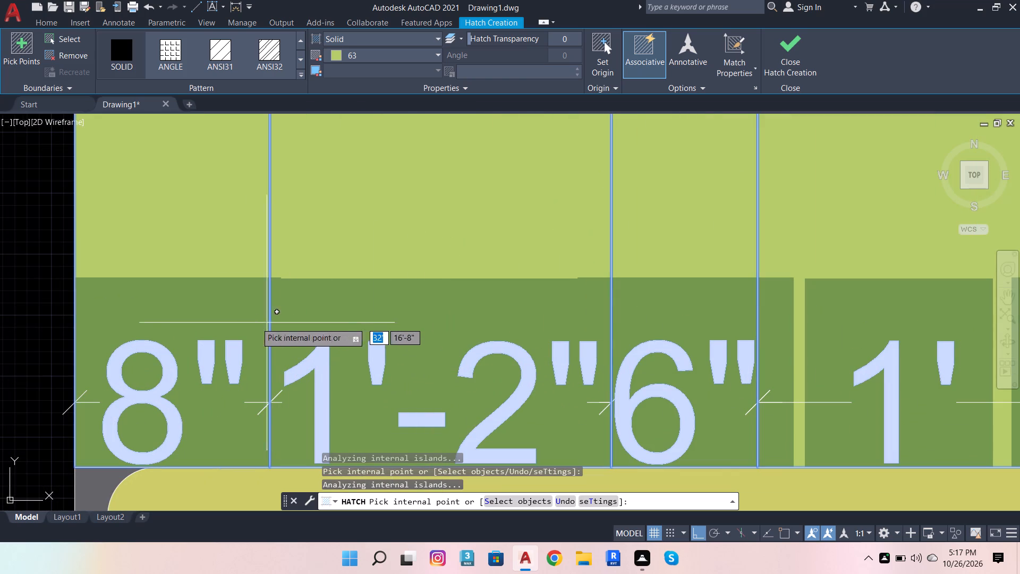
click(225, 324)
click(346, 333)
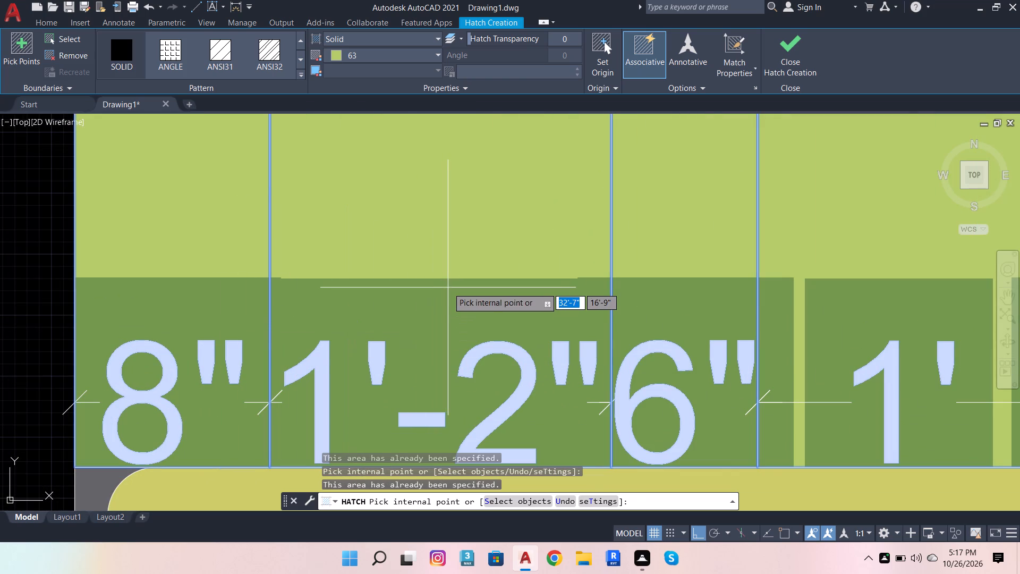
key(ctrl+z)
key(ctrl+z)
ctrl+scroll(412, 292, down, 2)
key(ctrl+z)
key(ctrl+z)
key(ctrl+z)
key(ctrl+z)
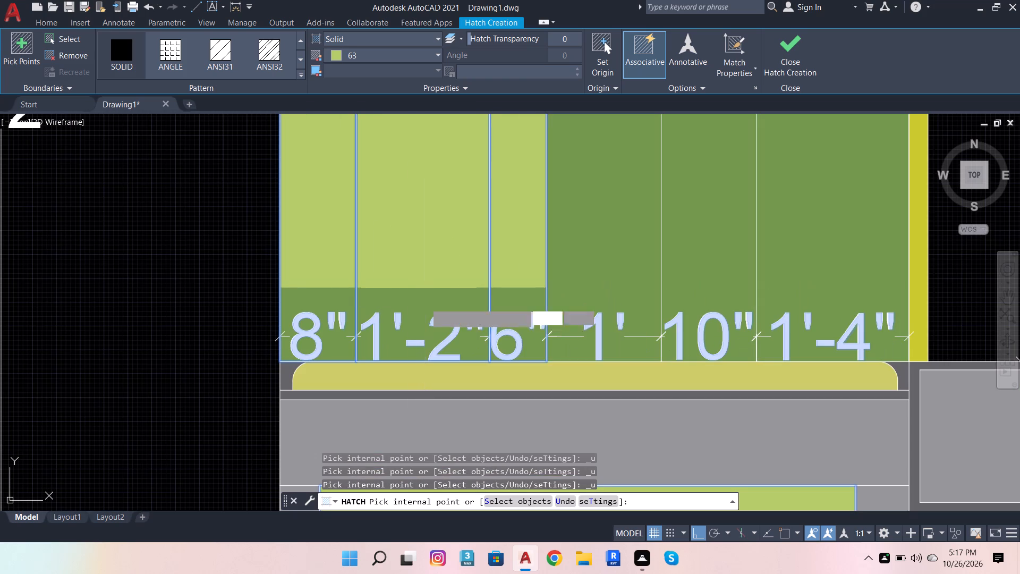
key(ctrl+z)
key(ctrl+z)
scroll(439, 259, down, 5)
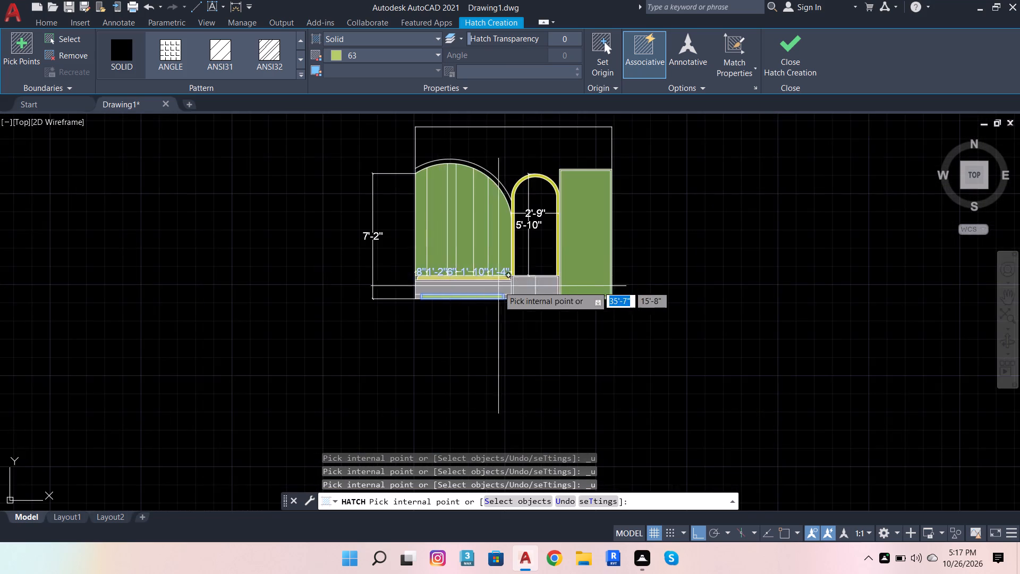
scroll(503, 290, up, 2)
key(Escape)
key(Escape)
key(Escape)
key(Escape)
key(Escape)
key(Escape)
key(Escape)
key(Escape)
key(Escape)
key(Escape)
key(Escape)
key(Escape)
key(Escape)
Hatch the curved band around the top of the large arch in solid index colour 53.
scroll(466, 331, down, 2)
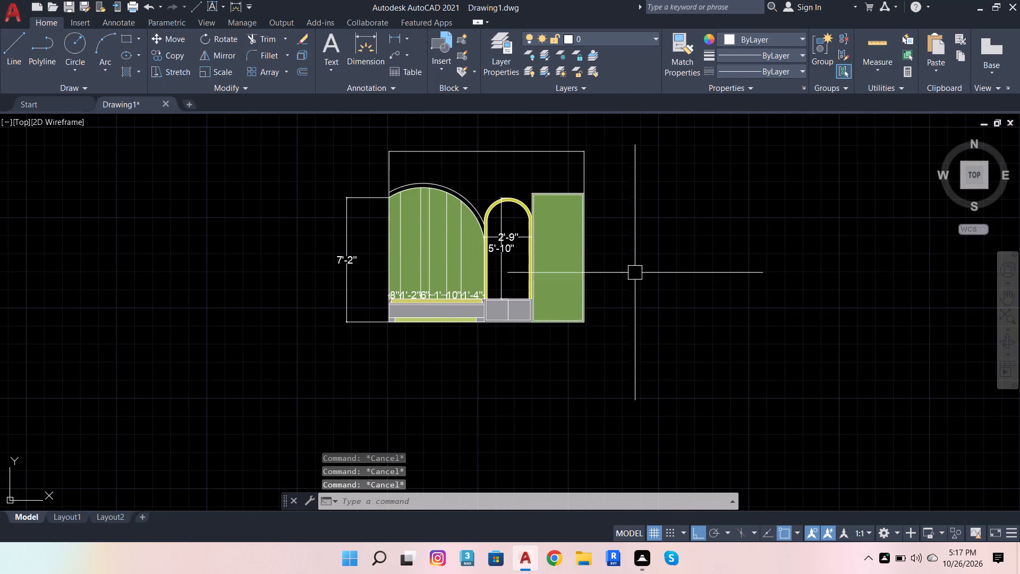
scroll(654, 265, up, 2)
scroll(654, 265, down, 2)
scroll(472, 140, up, 2)
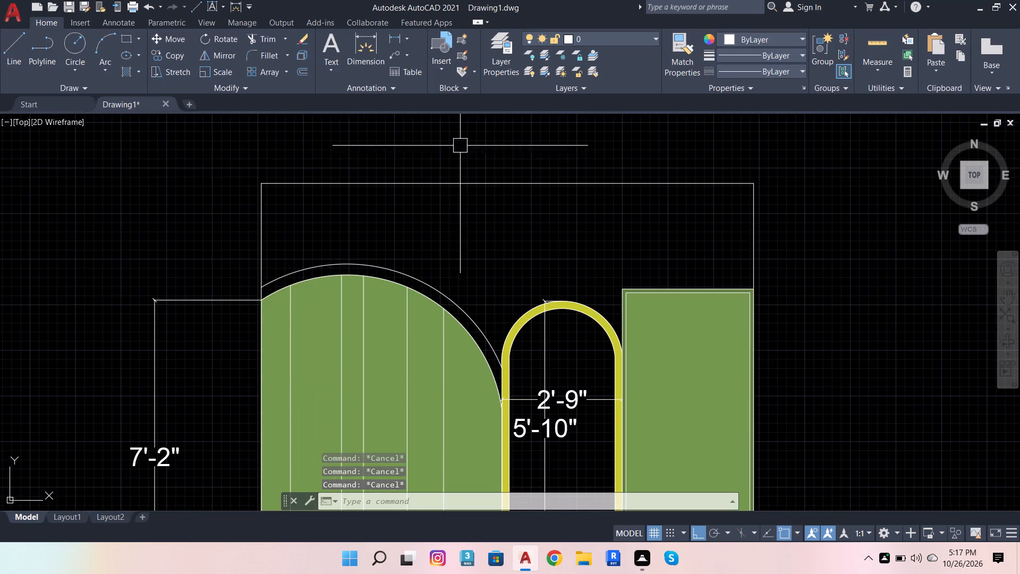
scroll(385, 404, down, 2)
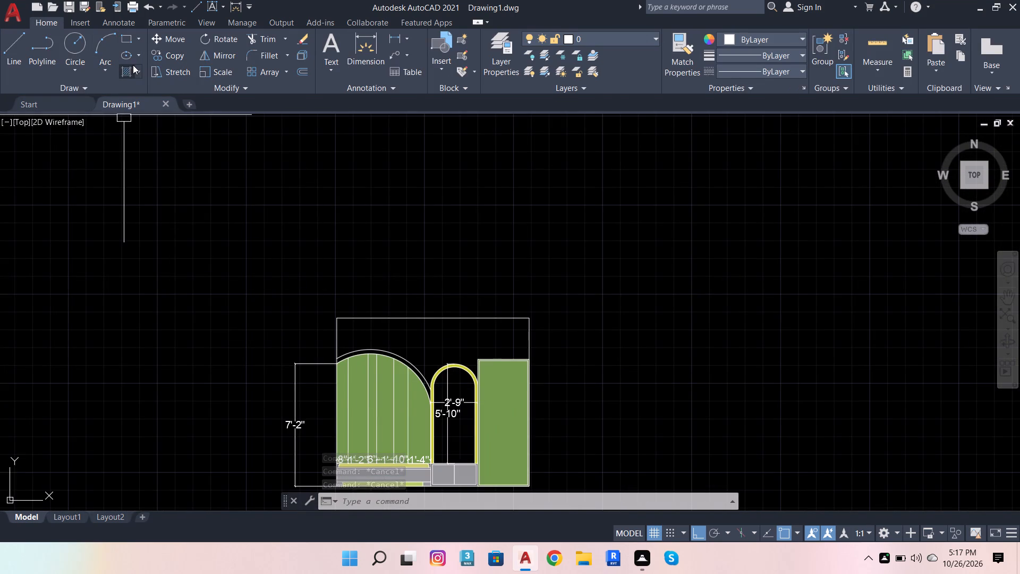
click(132, 69)
click(391, 48)
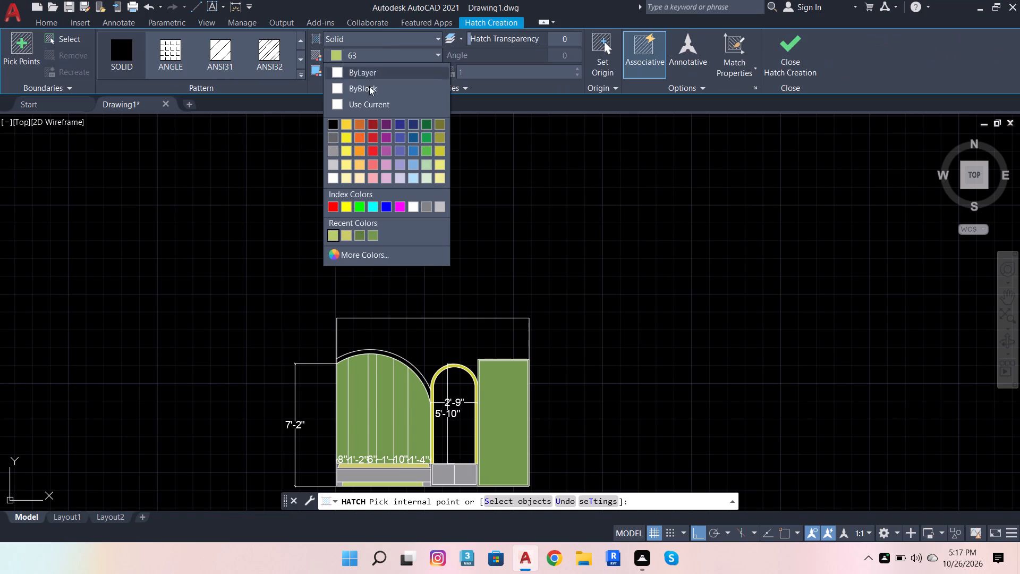
click(347, 232)
scroll(386, 374, up, 2)
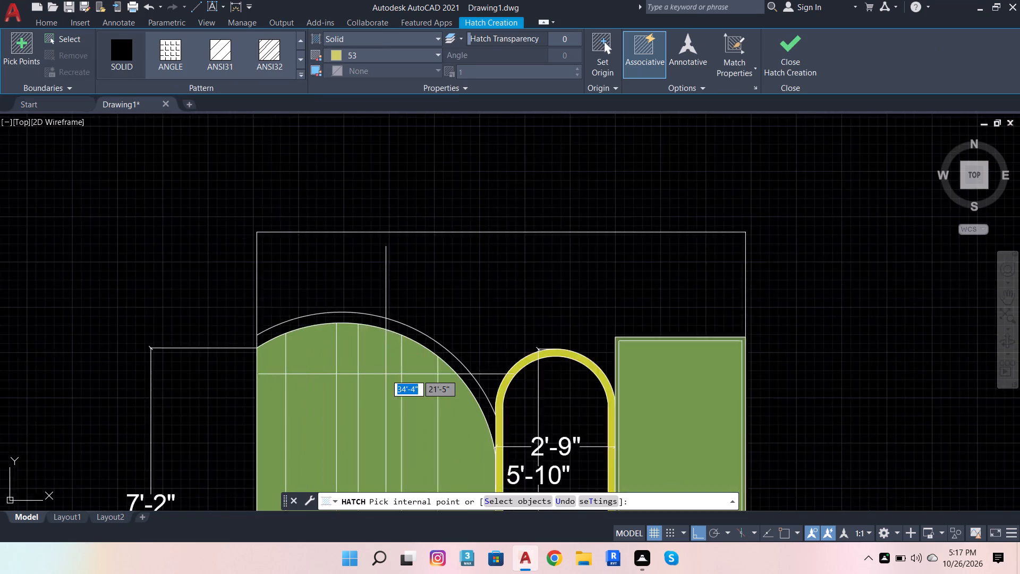
scroll(386, 374, up, 1)
scroll(410, 290, up, 2)
click(388, 307)
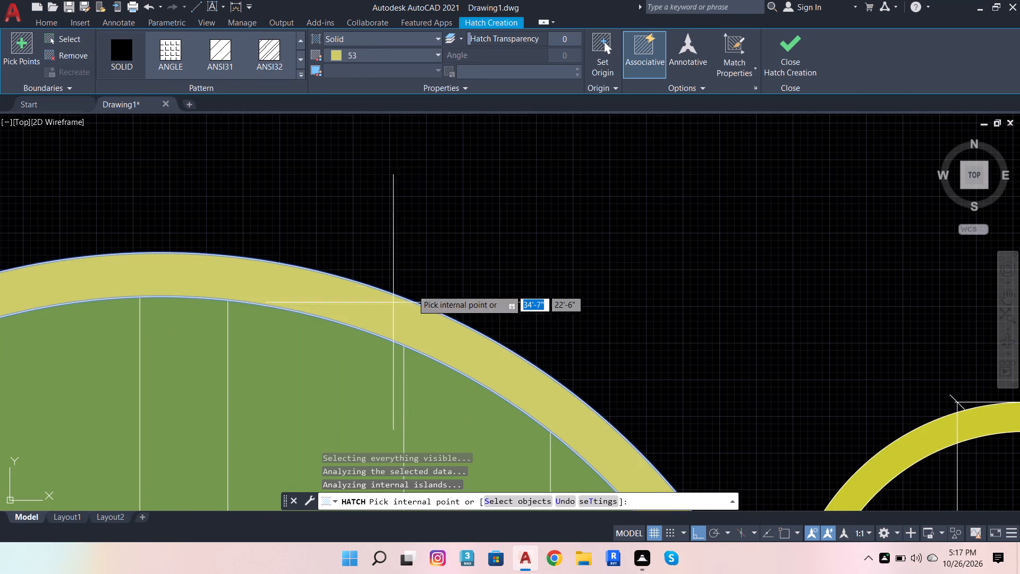
scroll(450, 269, down, 4)
scroll(481, 273, up, 2)
key(Escape)
key(Escape)
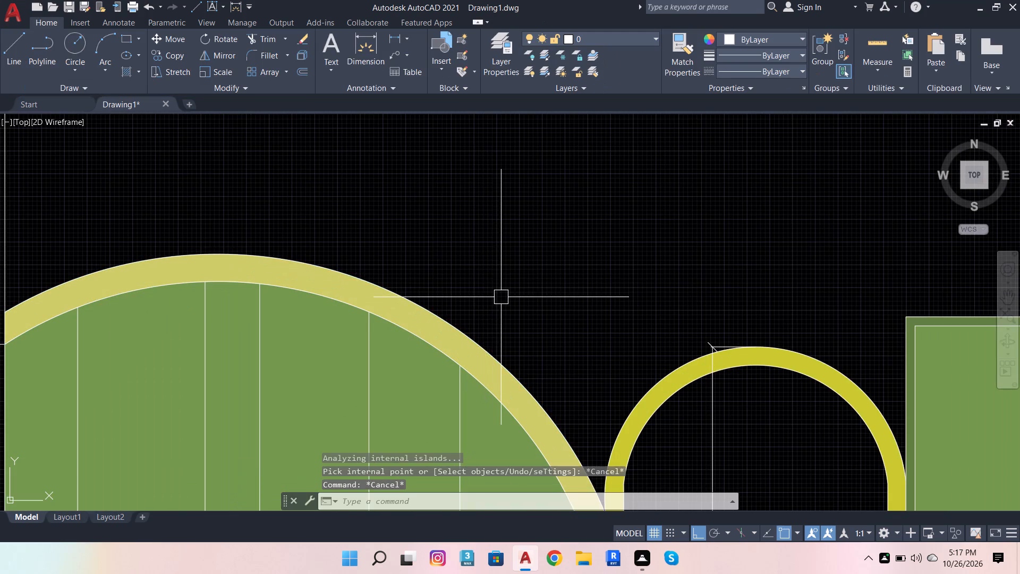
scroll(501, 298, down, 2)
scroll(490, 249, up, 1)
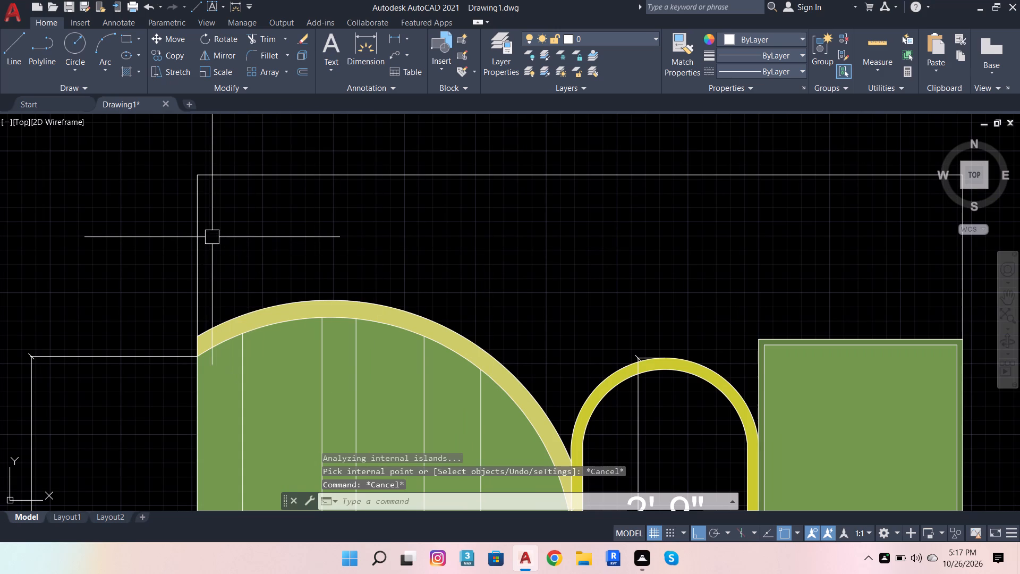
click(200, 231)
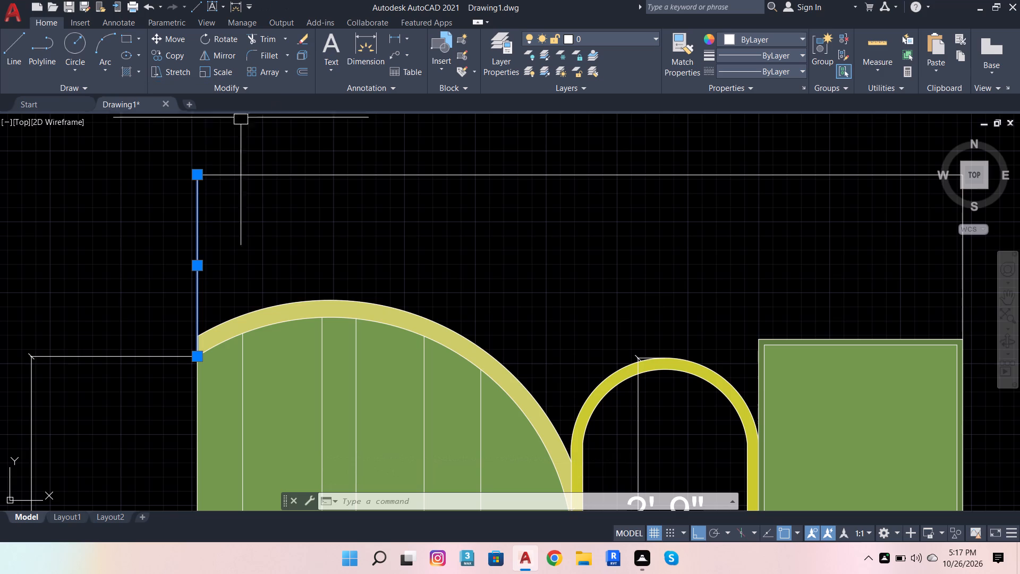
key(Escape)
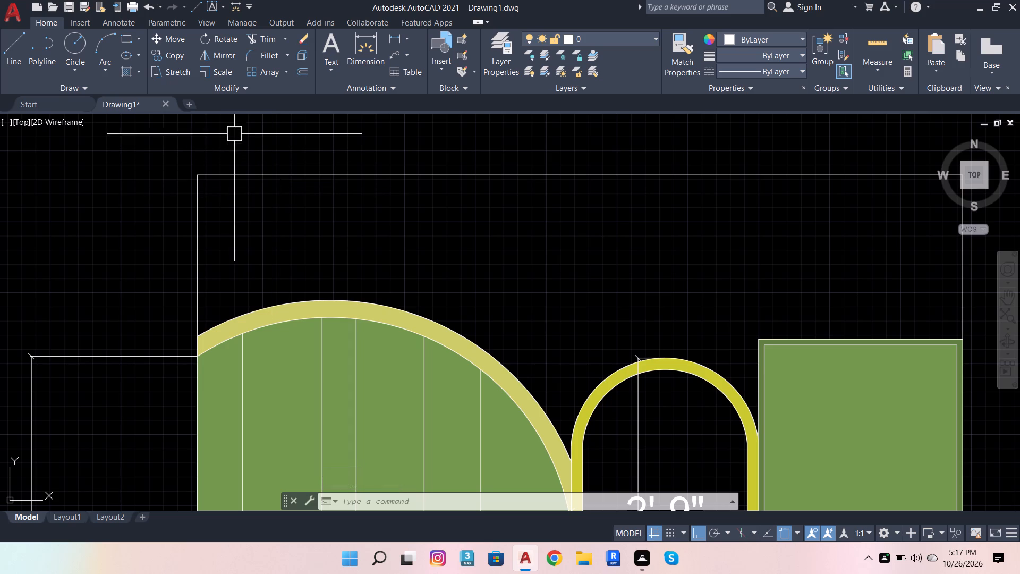
Start a hatch and look through the available patterns and gradients for a fill for the area above the arches.
click(126, 68)
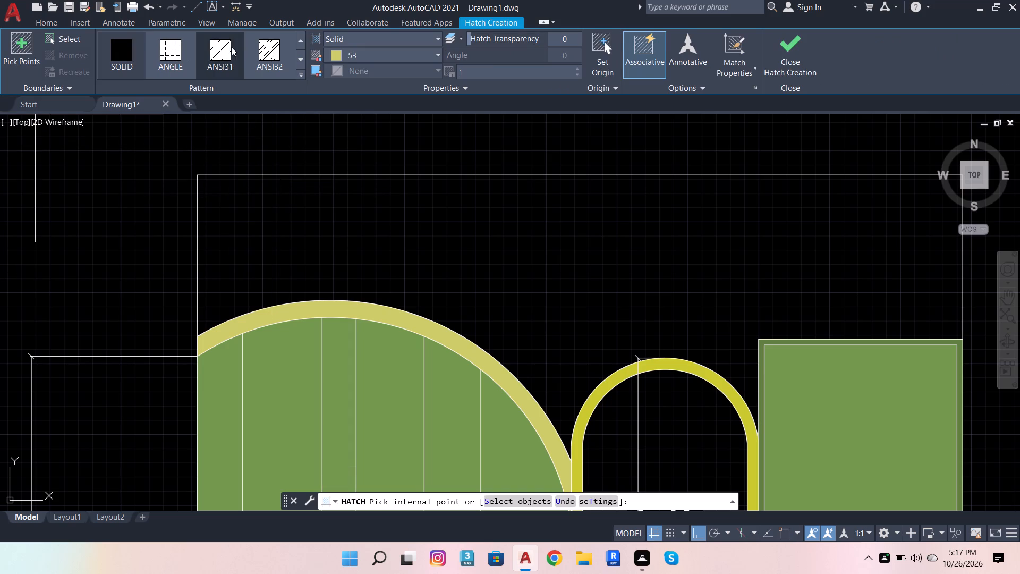
scroll(269, 66, down, 4)
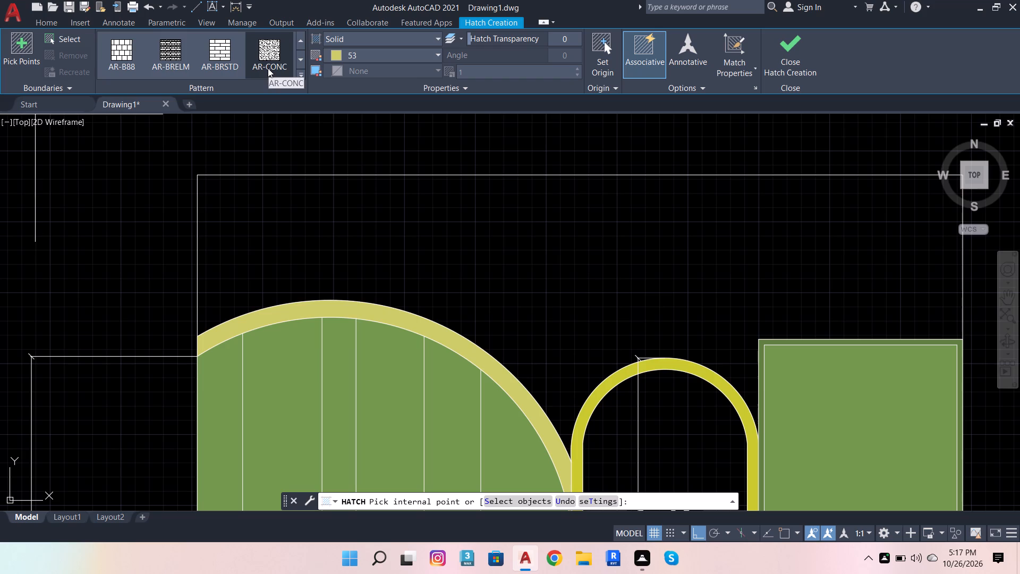
scroll(268, 69, down, 4)
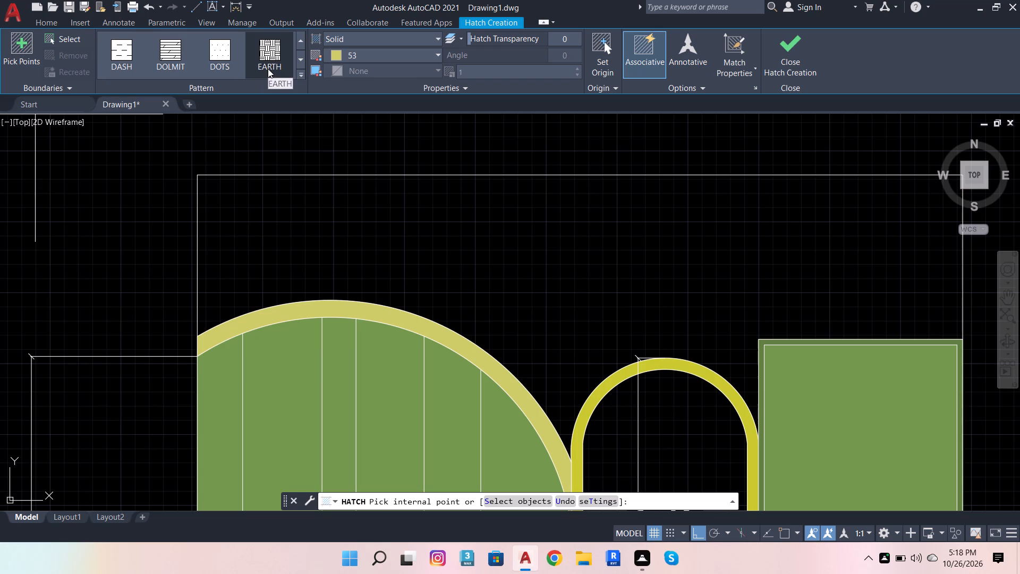
scroll(277, 54, down, 2)
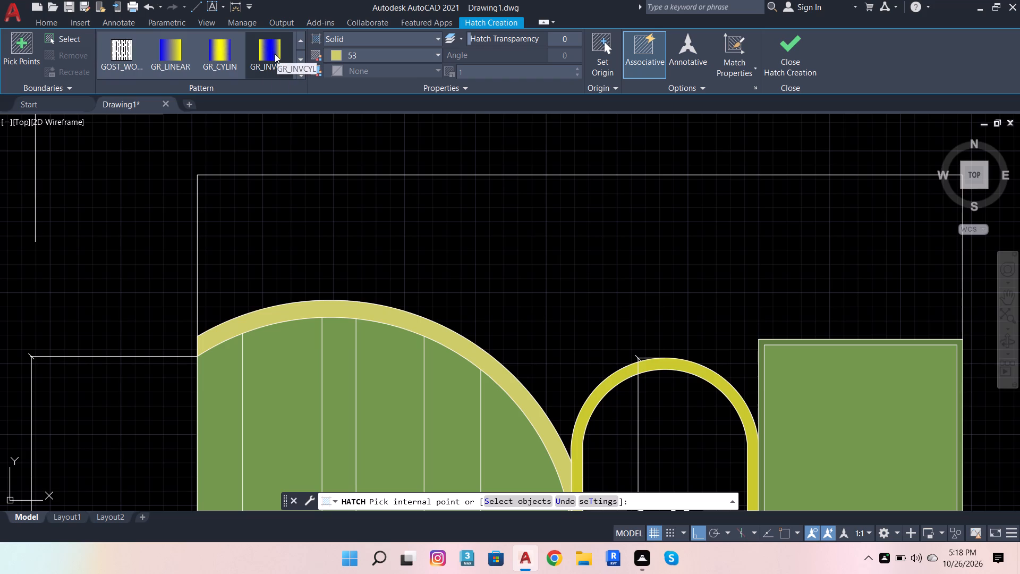
scroll(259, 51, down, 1)
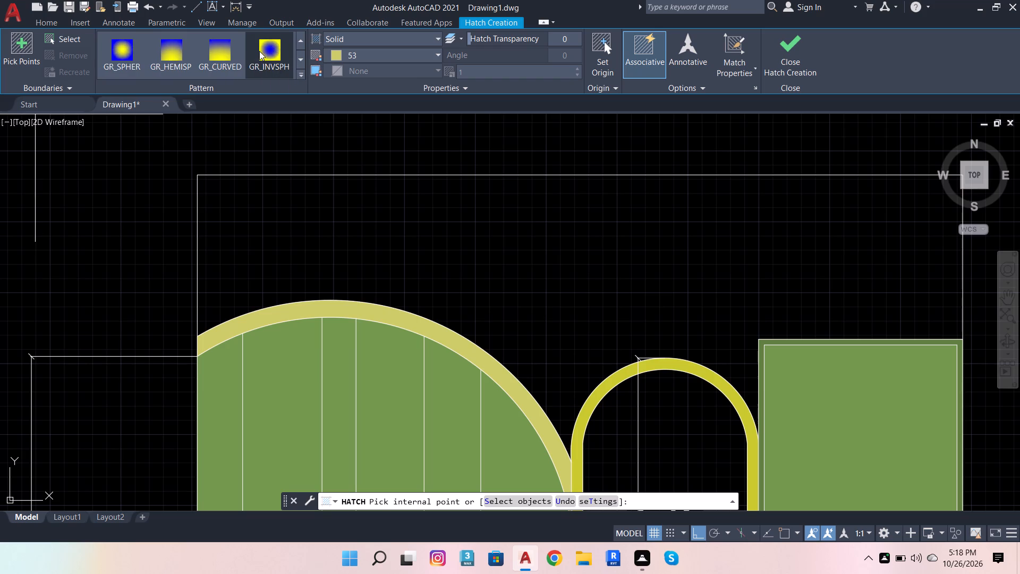
scroll(259, 51, down, 4)
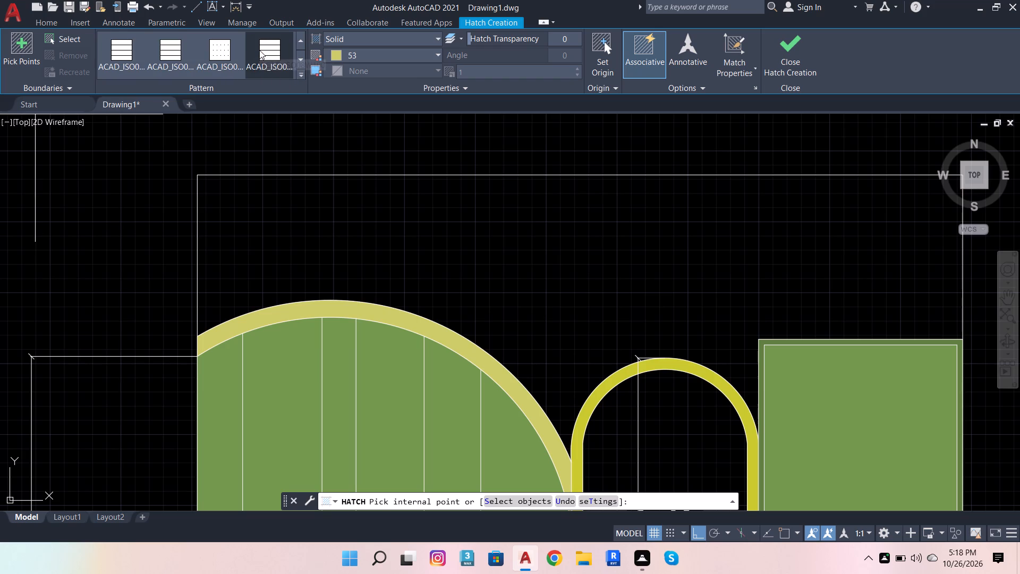
scroll(259, 50, down, 8)
scroll(259, 50, up, 2)
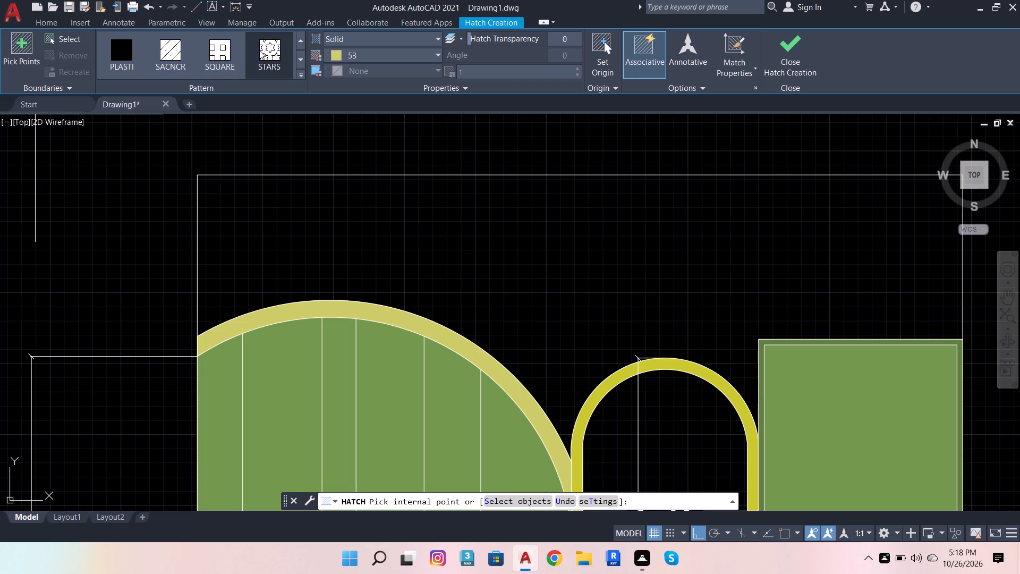
scroll(259, 50, down, 1)
scroll(259, 50, up, 11)
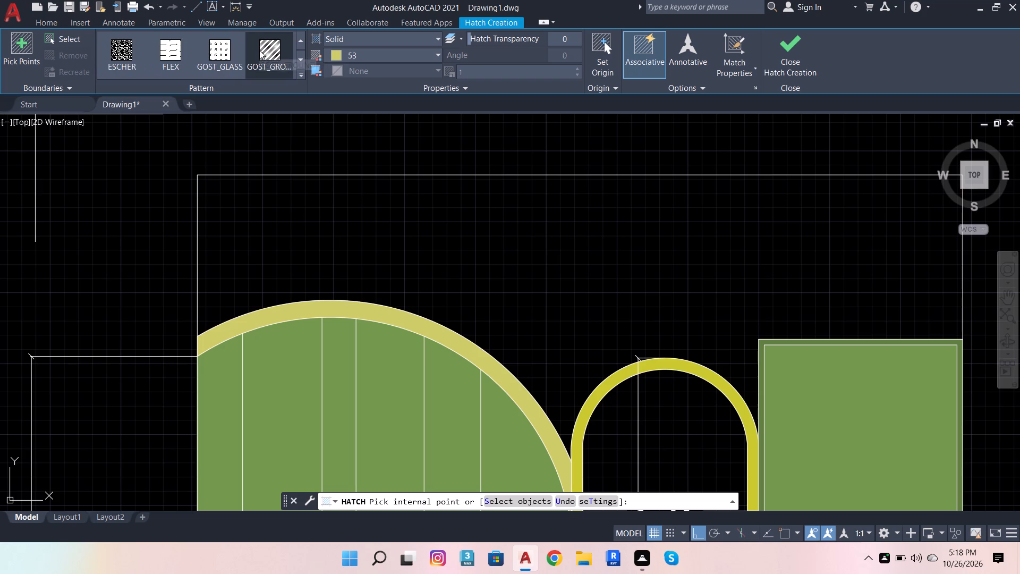
scroll(259, 50, down, 1)
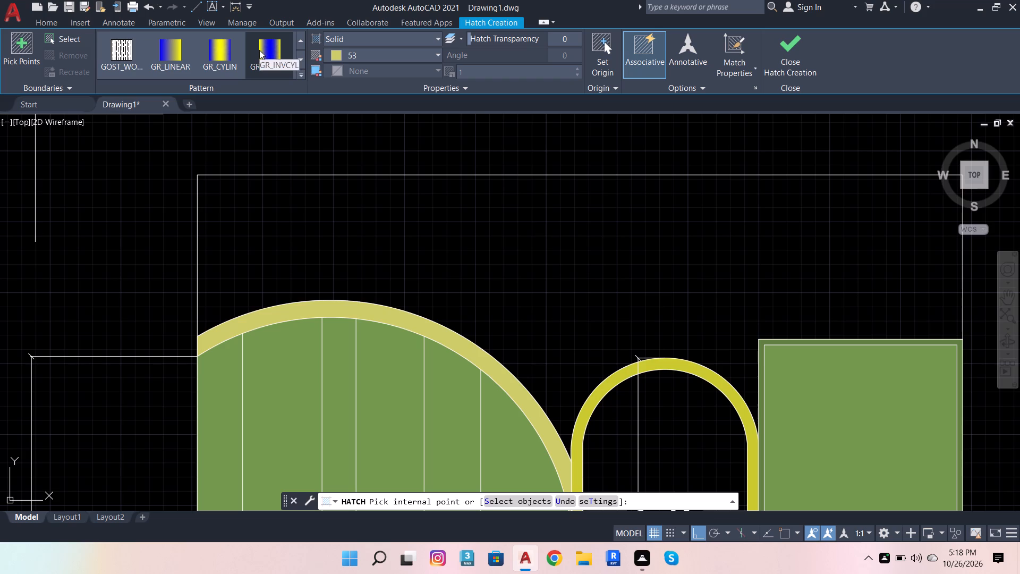
scroll(286, 44, down, 6)
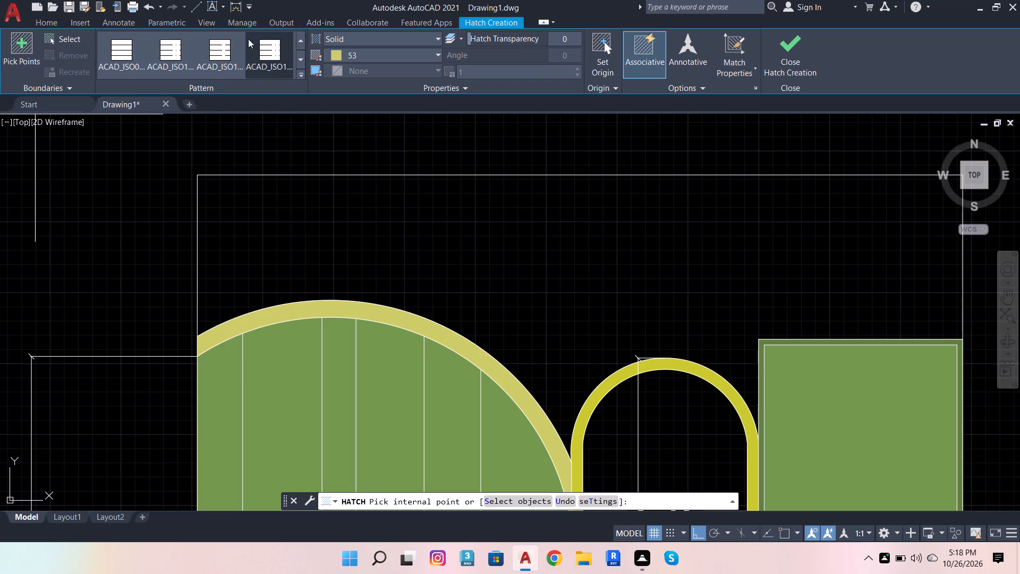
scroll(207, 52, down, 6)
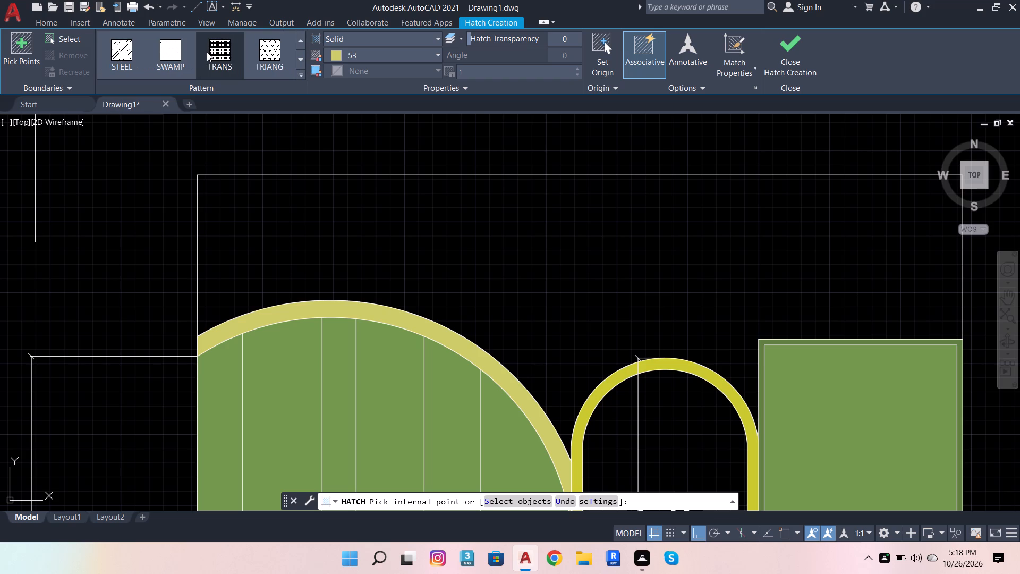
scroll(207, 52, down, 3)
scroll(207, 52, up, 8)
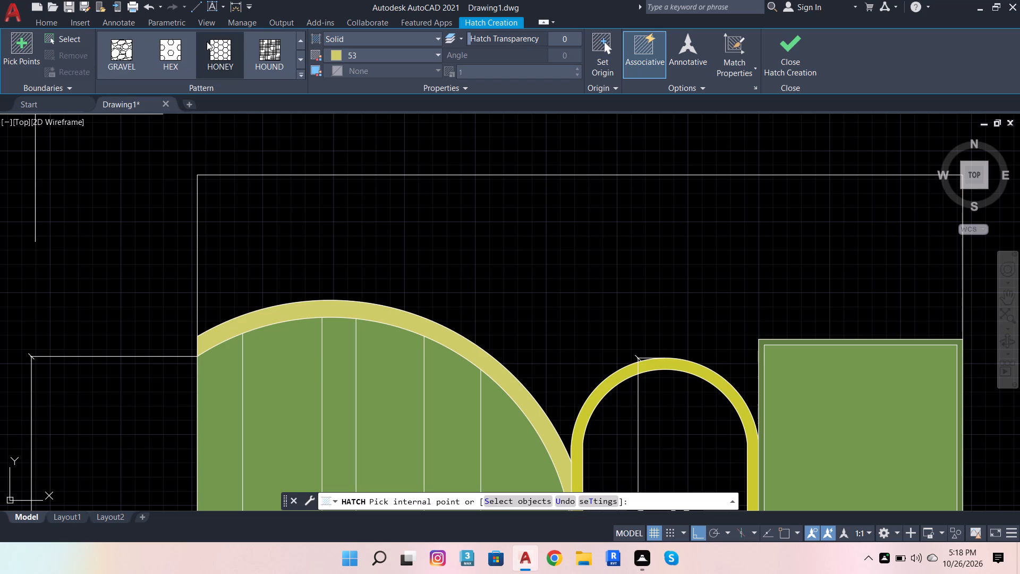
scroll(239, 74, up, 4)
scroll(254, 117, down, 3)
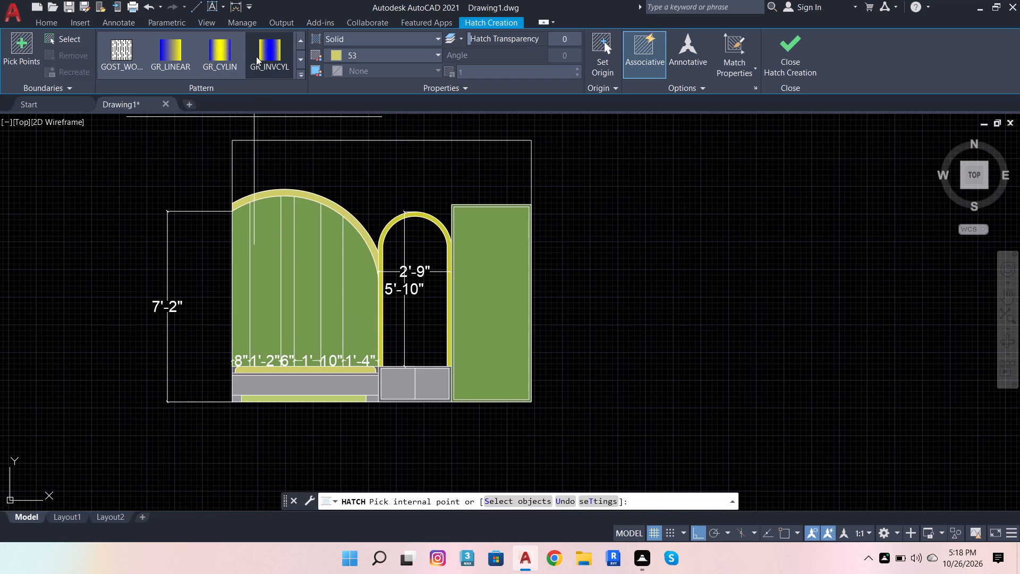
scroll(256, 56, up, 6)
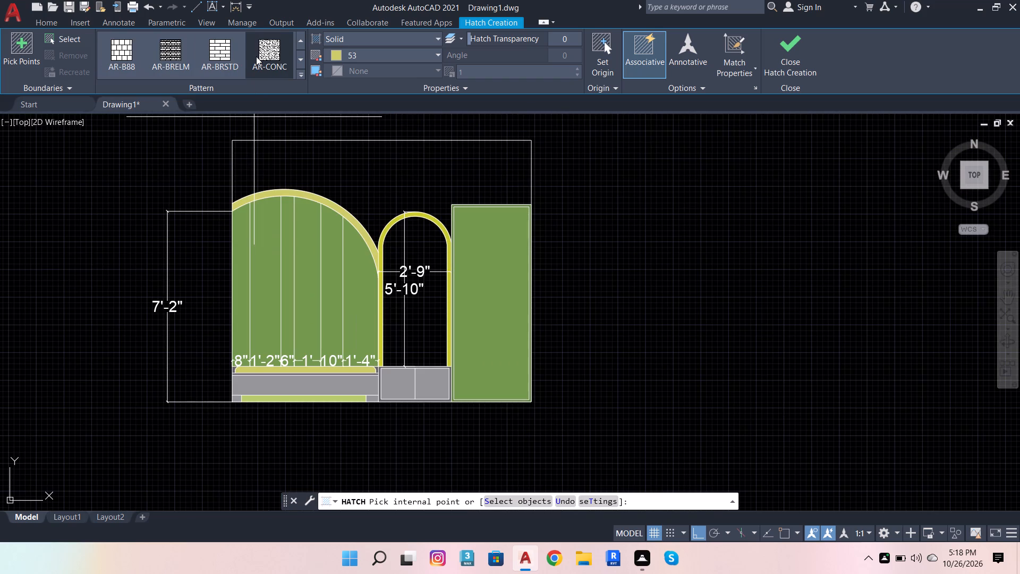
scroll(256, 56, up, 7)
scroll(256, 56, down, 10)
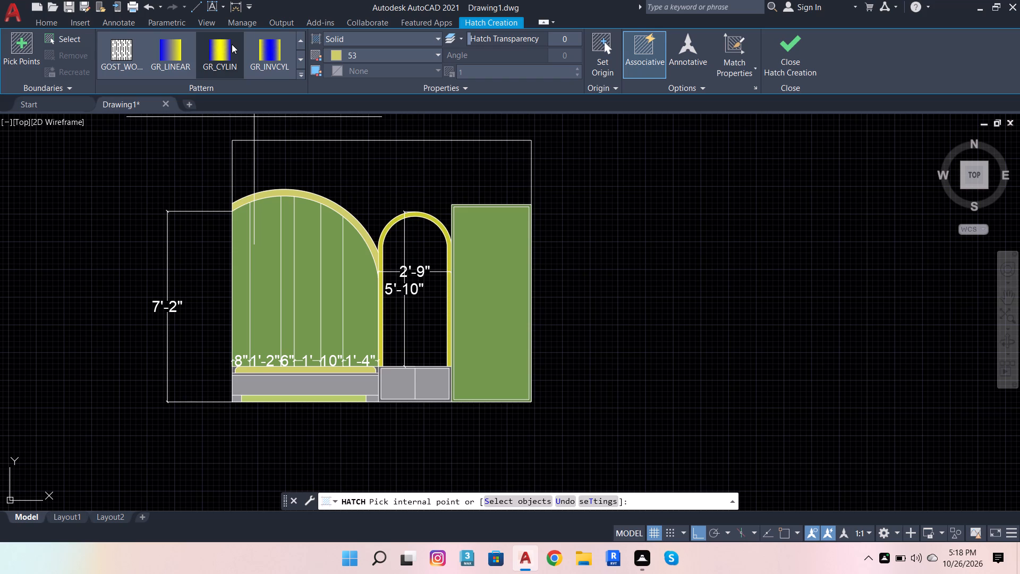
Fill the area above the arches and rectangular bay with the GR_CYLIN gradient in blue and yellow.
click(232, 44)
click(312, 161)
scroll(335, 161, up, 1)
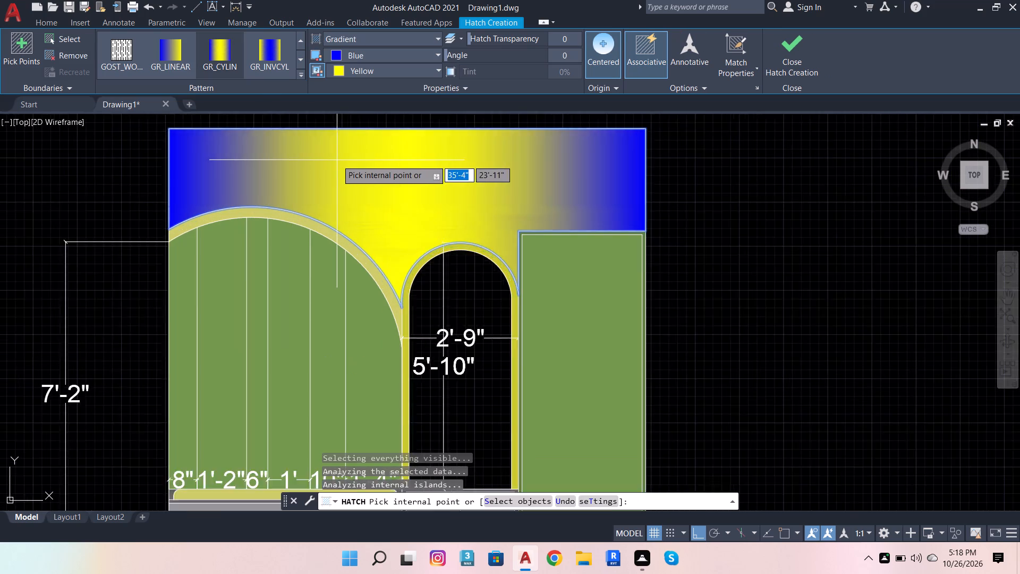
scroll(337, 160, up, 1)
key(Escape)
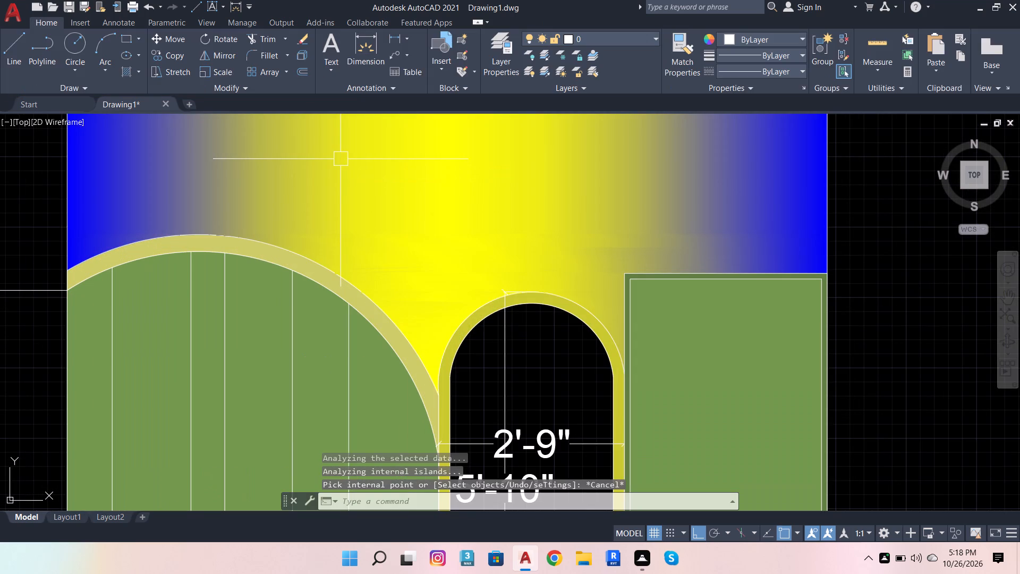
Set the gradient hatch's general colour property to ByBlock.
double_click(341, 159)
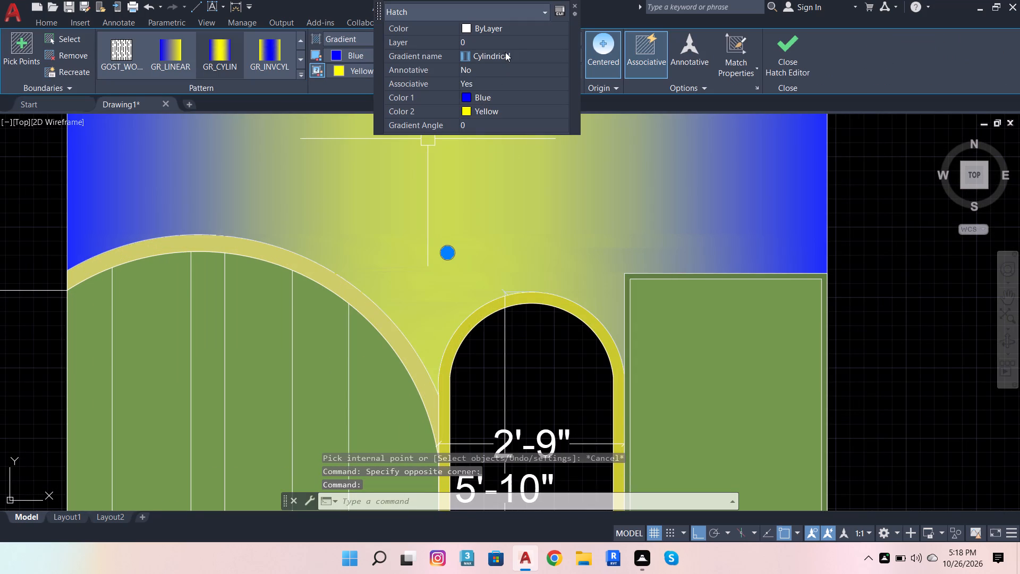
click(516, 26)
click(516, 26)
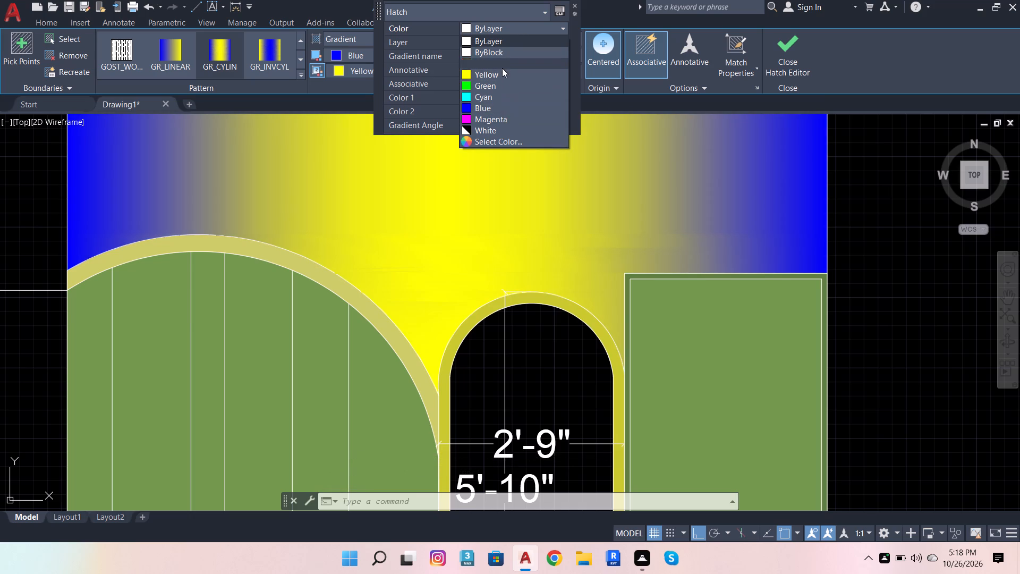
click(505, 48)
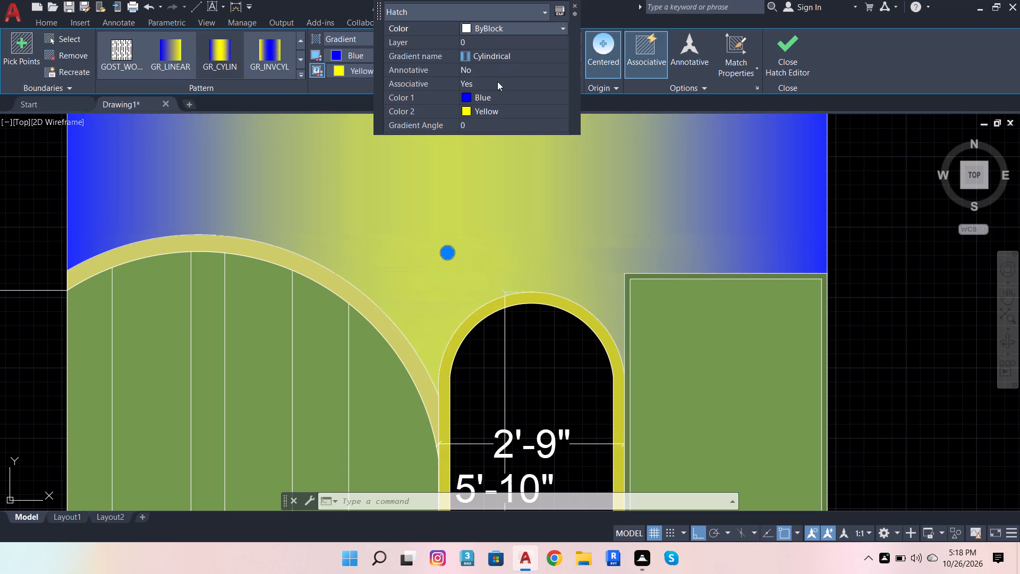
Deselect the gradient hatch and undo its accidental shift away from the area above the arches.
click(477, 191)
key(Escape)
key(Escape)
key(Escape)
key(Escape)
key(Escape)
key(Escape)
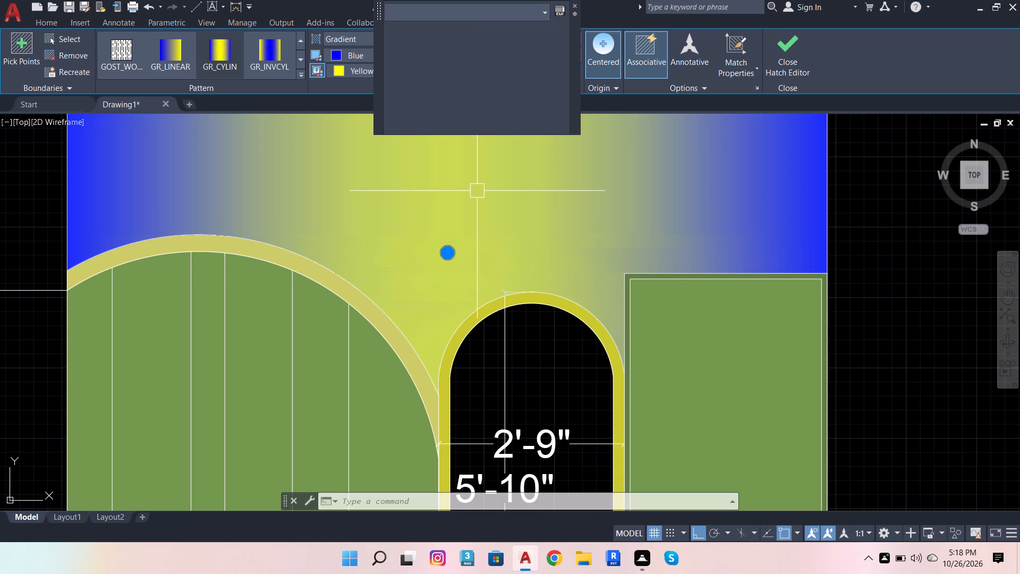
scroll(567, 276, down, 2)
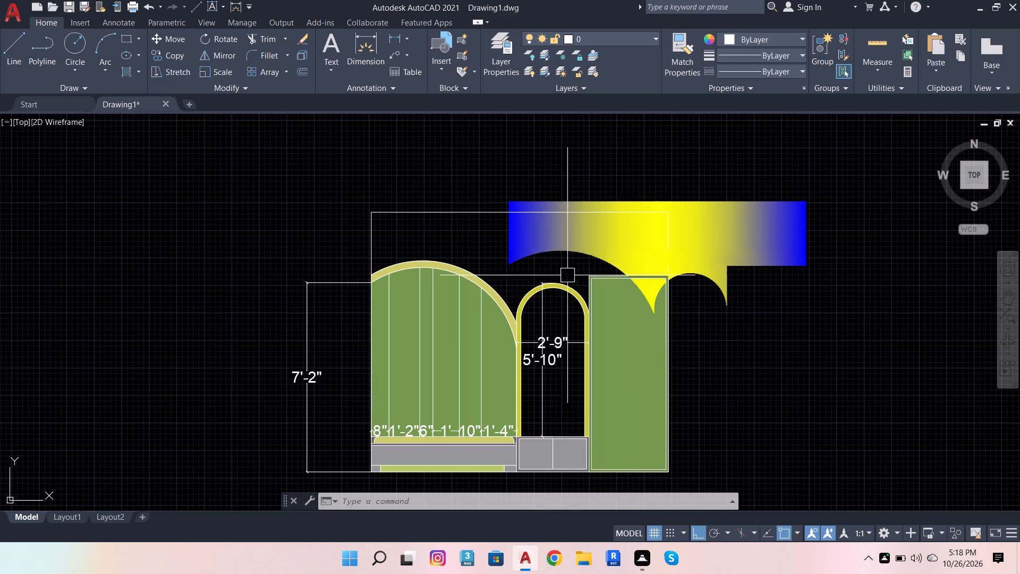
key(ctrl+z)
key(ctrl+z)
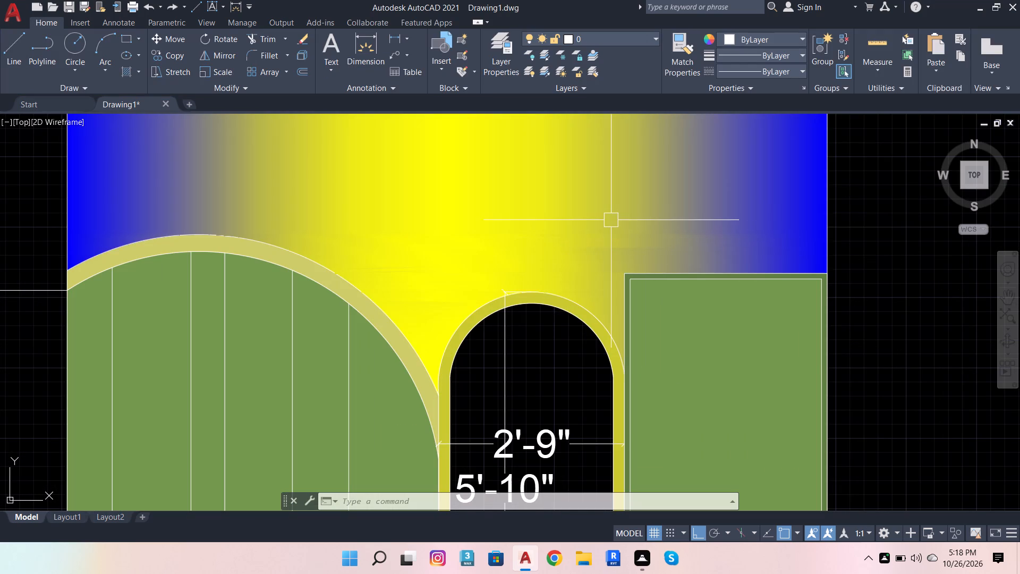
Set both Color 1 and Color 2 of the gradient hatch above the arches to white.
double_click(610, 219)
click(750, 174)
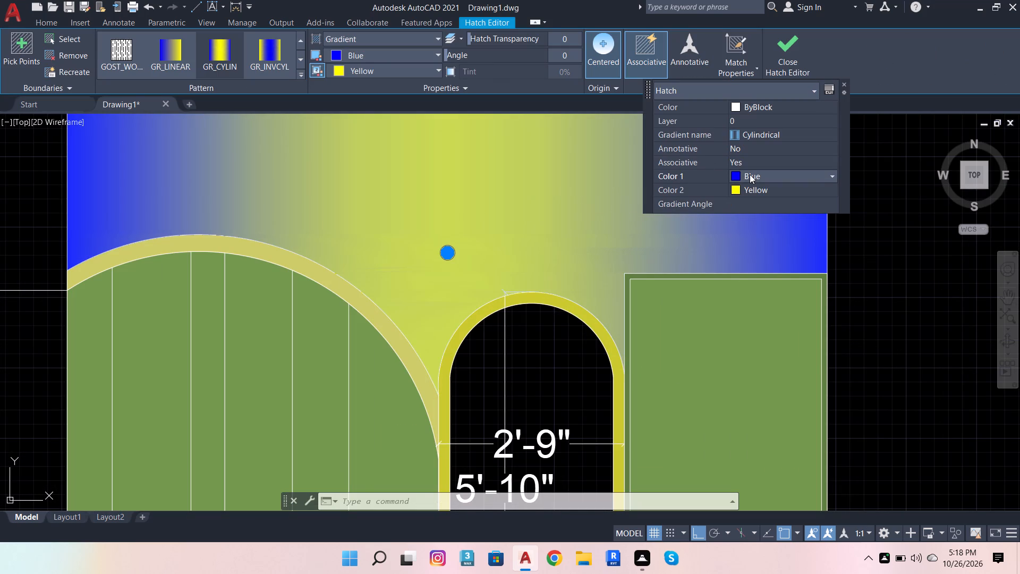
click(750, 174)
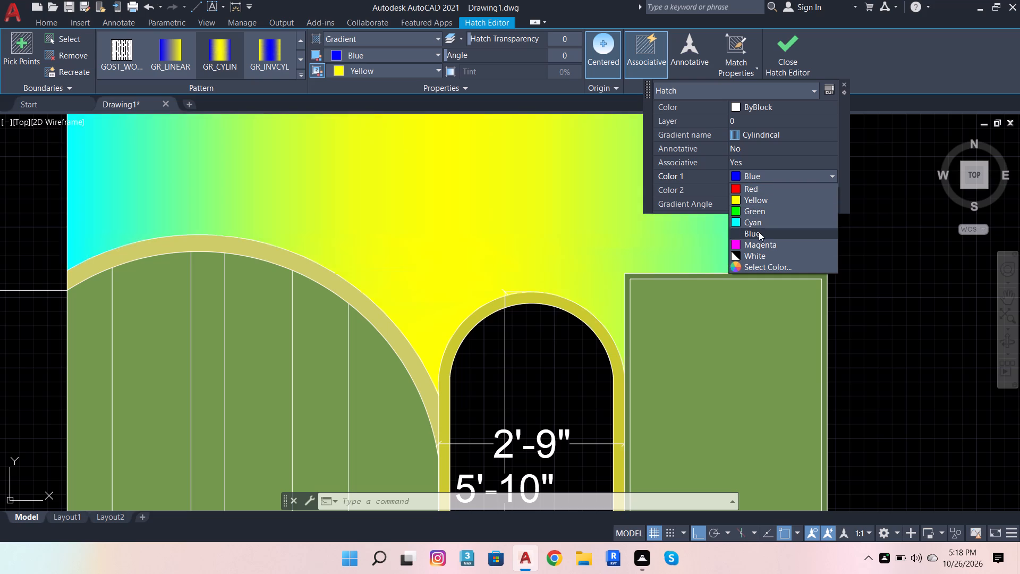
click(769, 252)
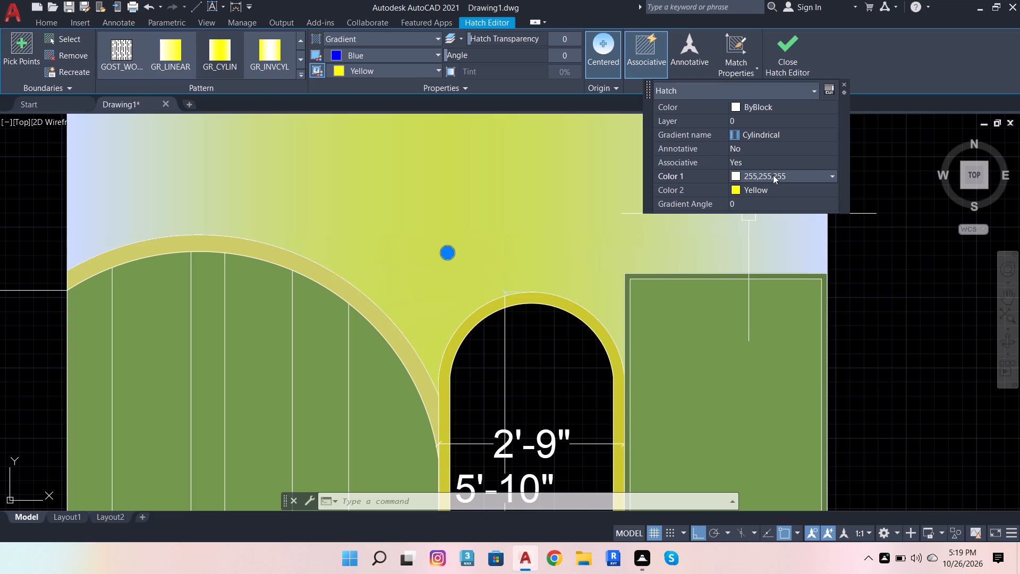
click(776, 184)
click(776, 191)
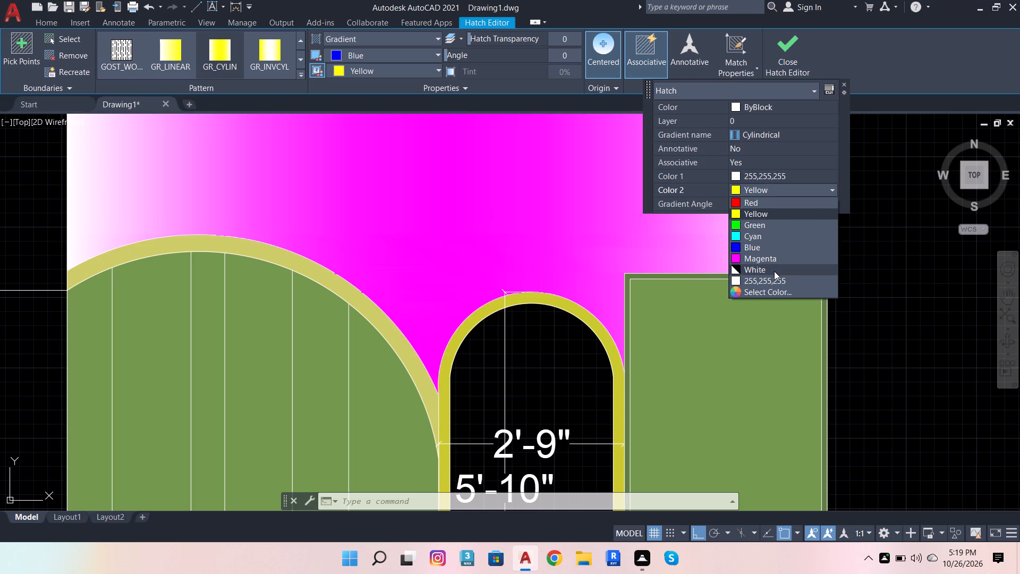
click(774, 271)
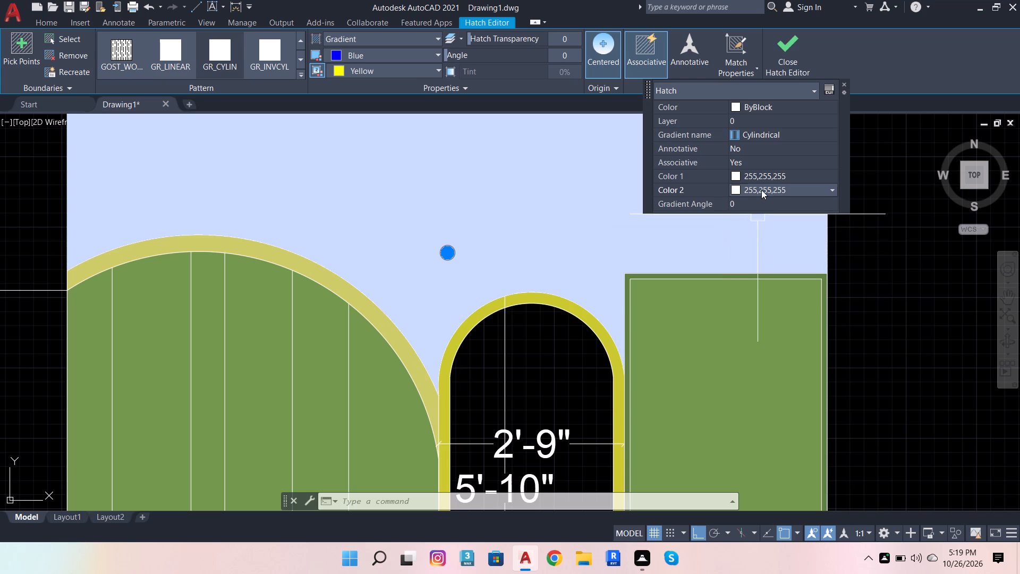
Set Color 2 of the gradient hatch above the arches to the dark grey true colour 36,36,36.
click(761, 190)
click(766, 288)
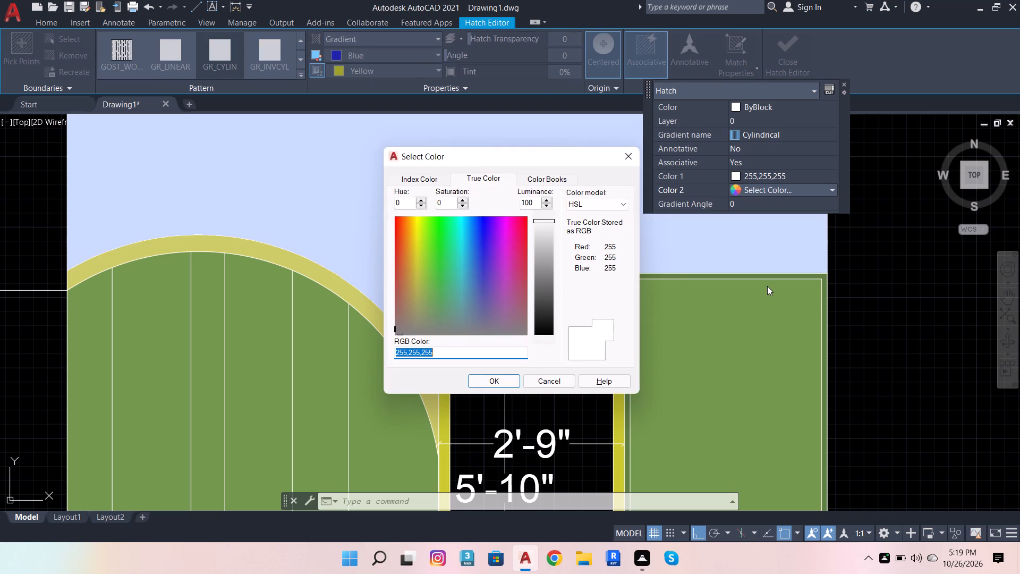
drag(543, 216, 549, 240)
drag(547, 245, 551, 267)
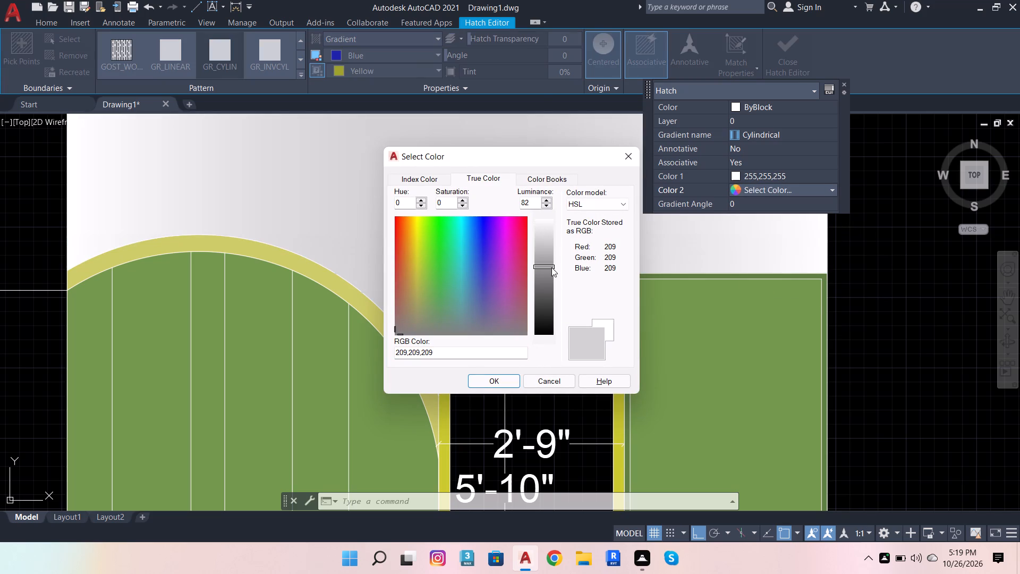
drag(551, 267, 550, 298)
drag(541, 237, 546, 316)
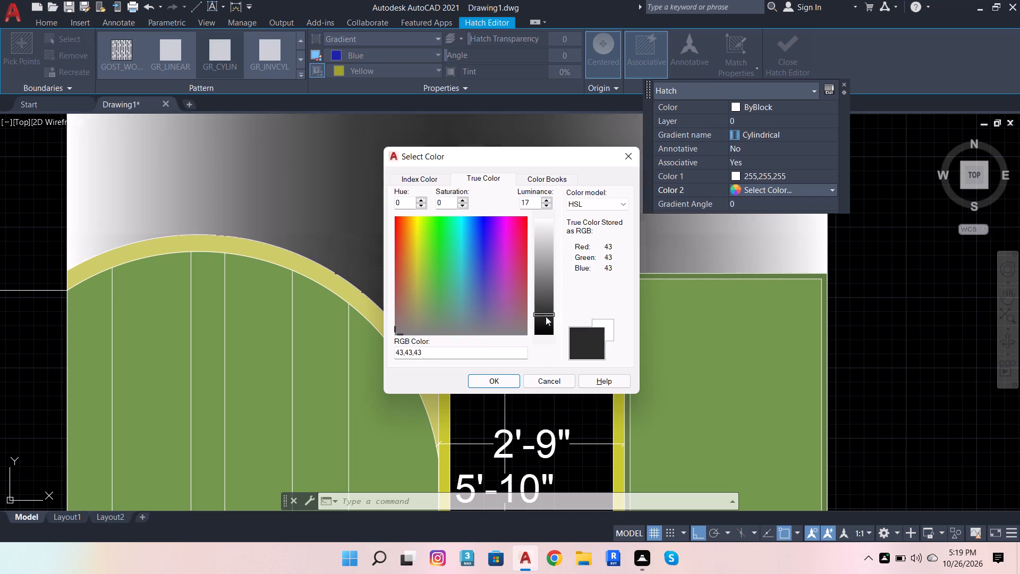
drag(546, 316, 546, 318)
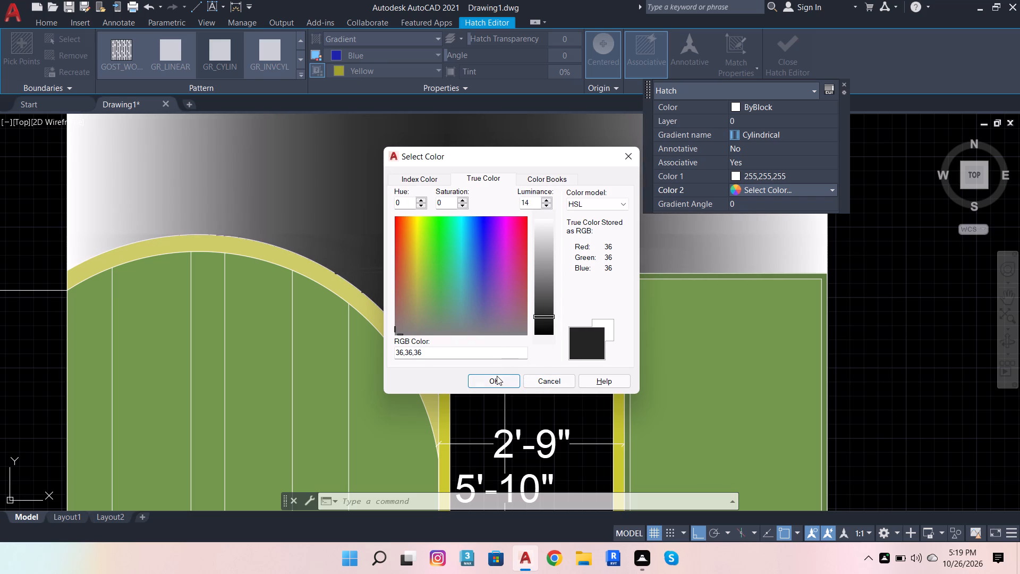
click(495, 380)
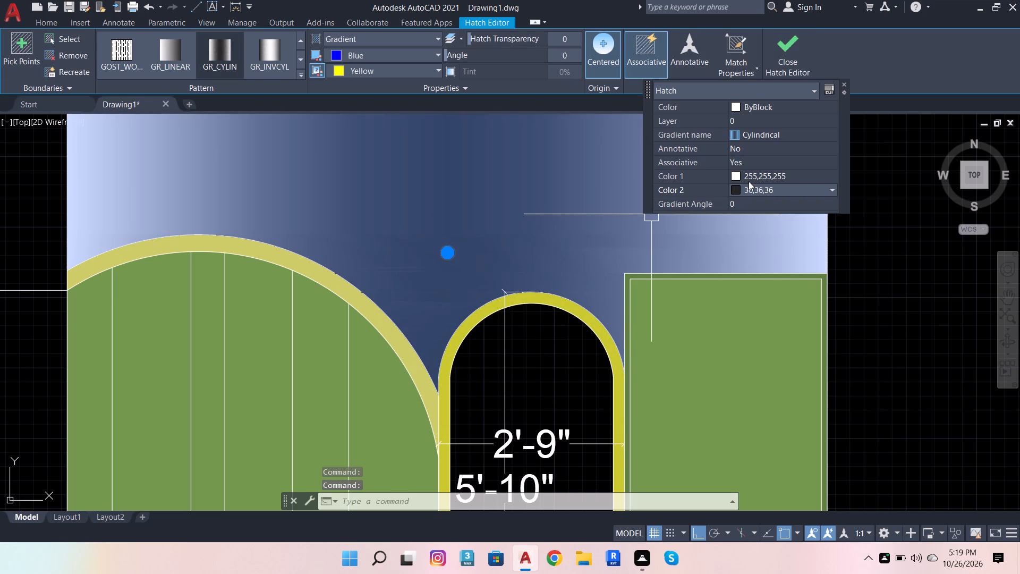
Set Color 1 of the gradient hatch above the arches to the grey true colour 113,109,116.
click(758, 178)
click(758, 178)
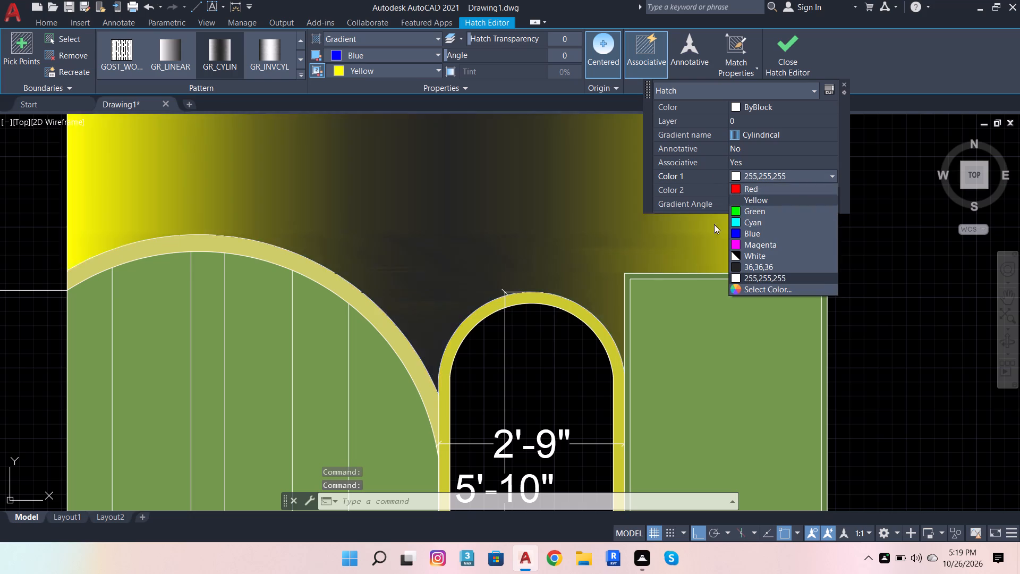
click(743, 285)
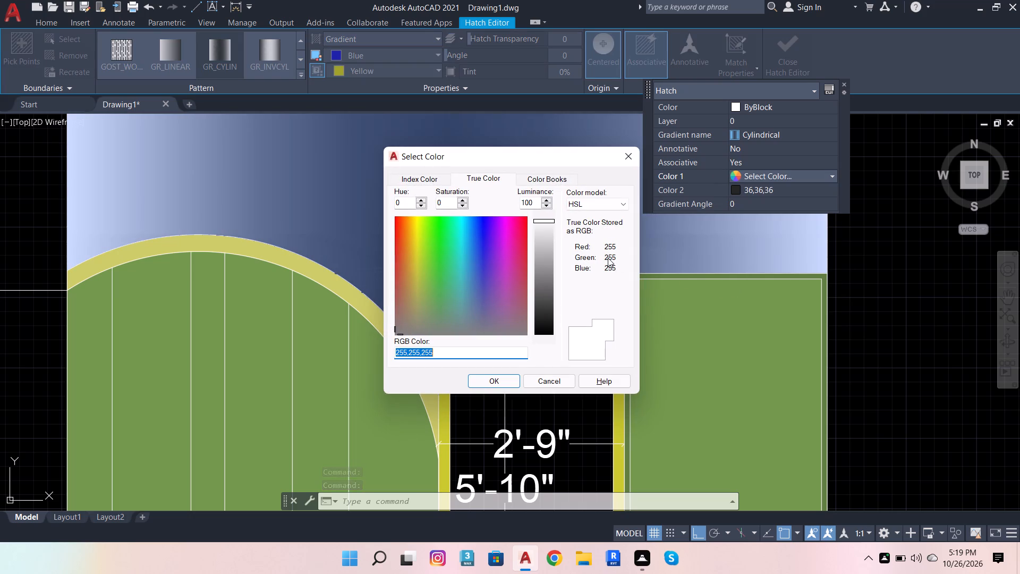
drag(547, 221, 552, 290)
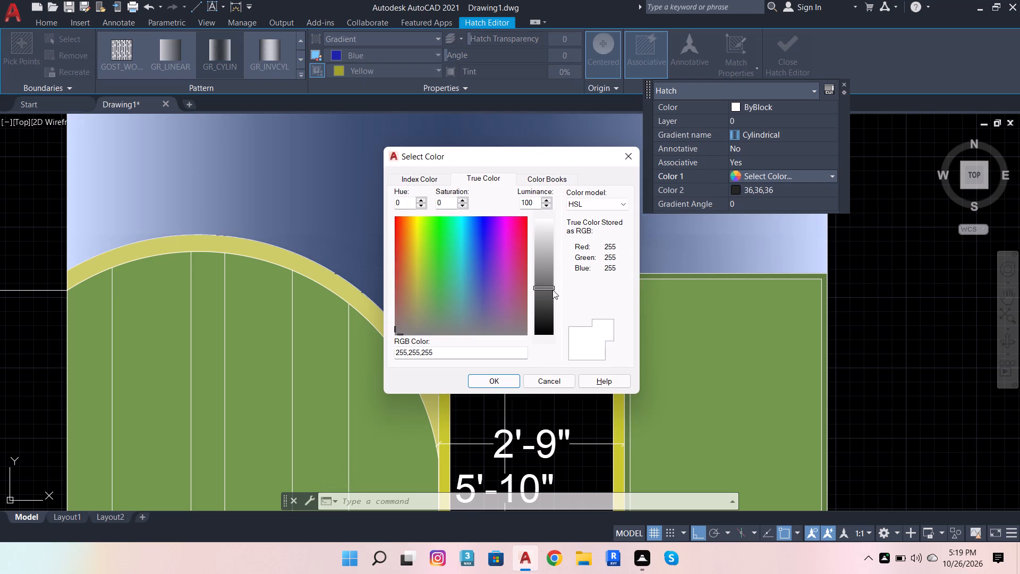
drag(552, 290, 552, 296)
click(549, 286)
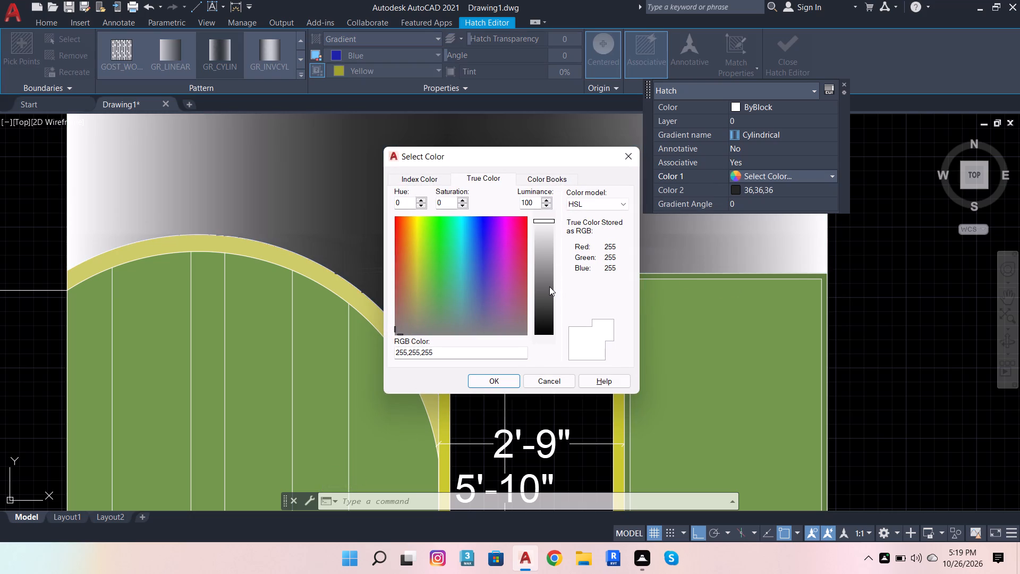
click(550, 294)
click(548, 293)
drag(398, 330, 431, 333)
drag(431, 333, 496, 331)
drag(554, 223, 546, 258)
drag(546, 221, 546, 231)
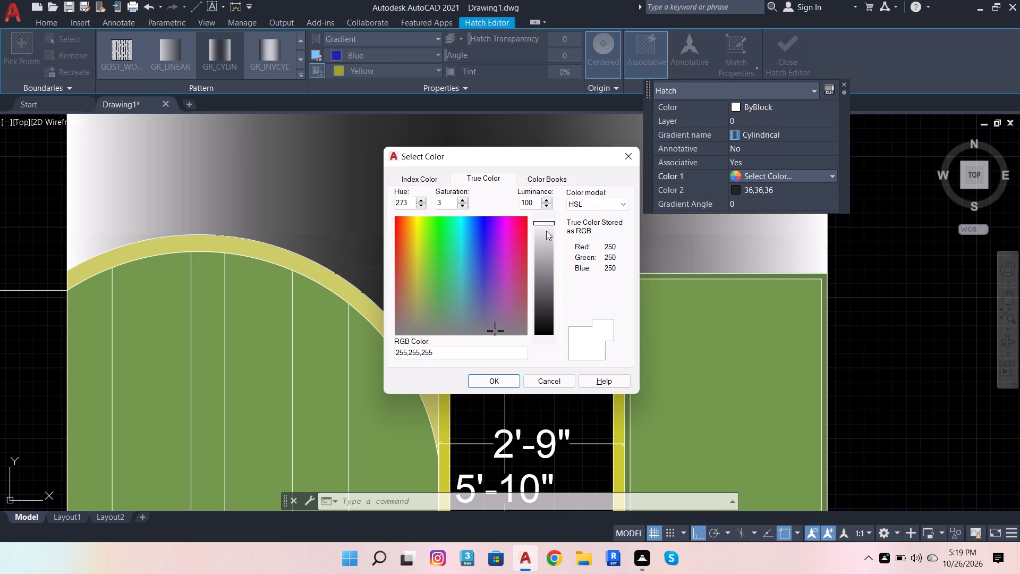
drag(546, 231, 541, 284)
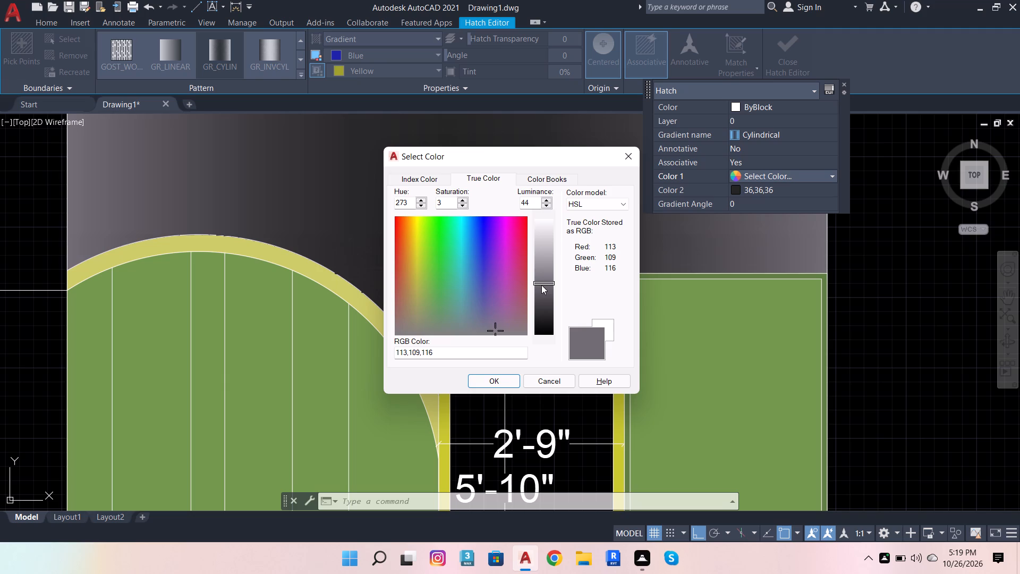
click(492, 379)
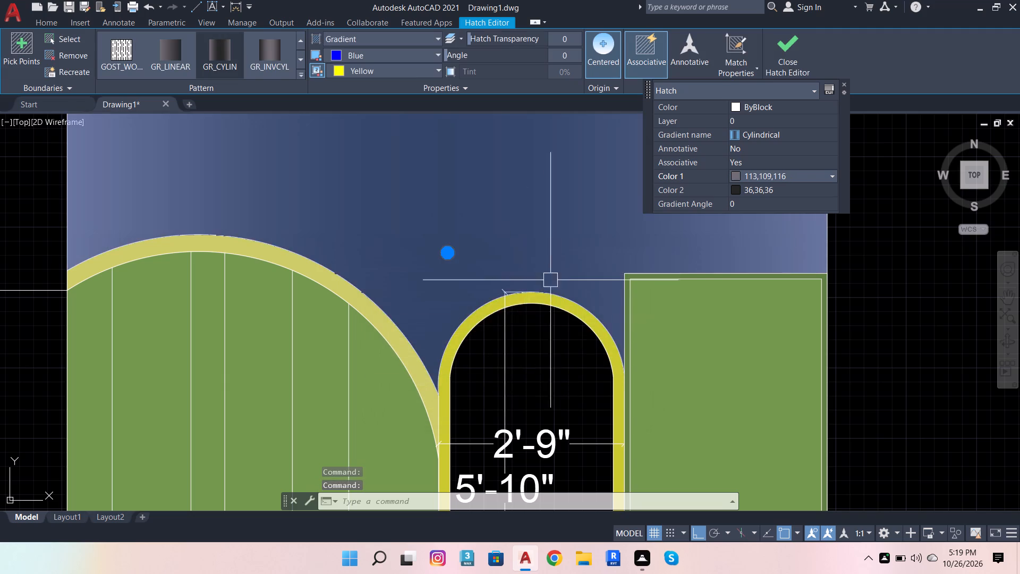
Close the hatch's quick properties and deselect the gradient hatch.
scroll(502, 336, down, 3)
click(635, 294)
key(Escape)
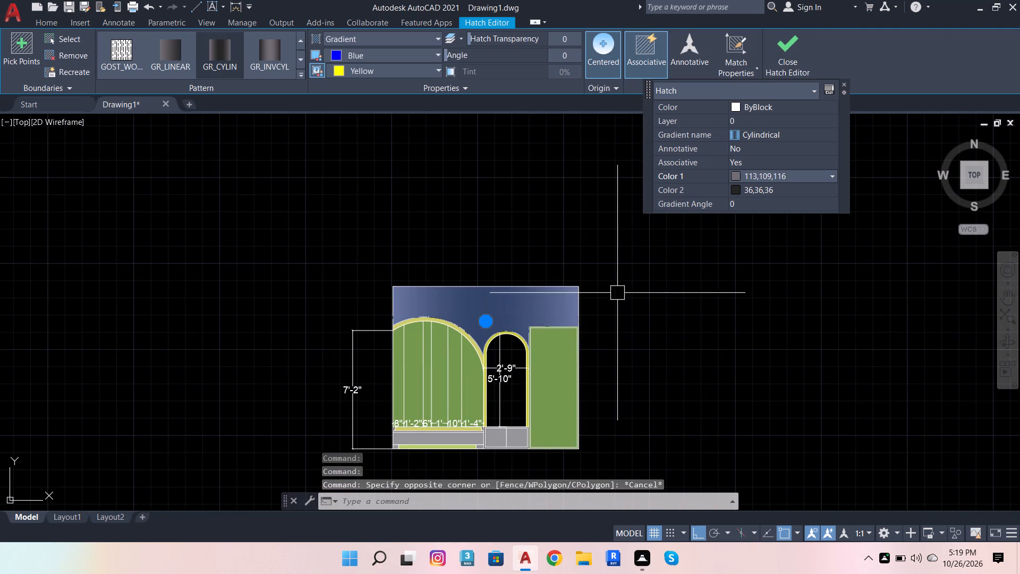
double_click(617, 293)
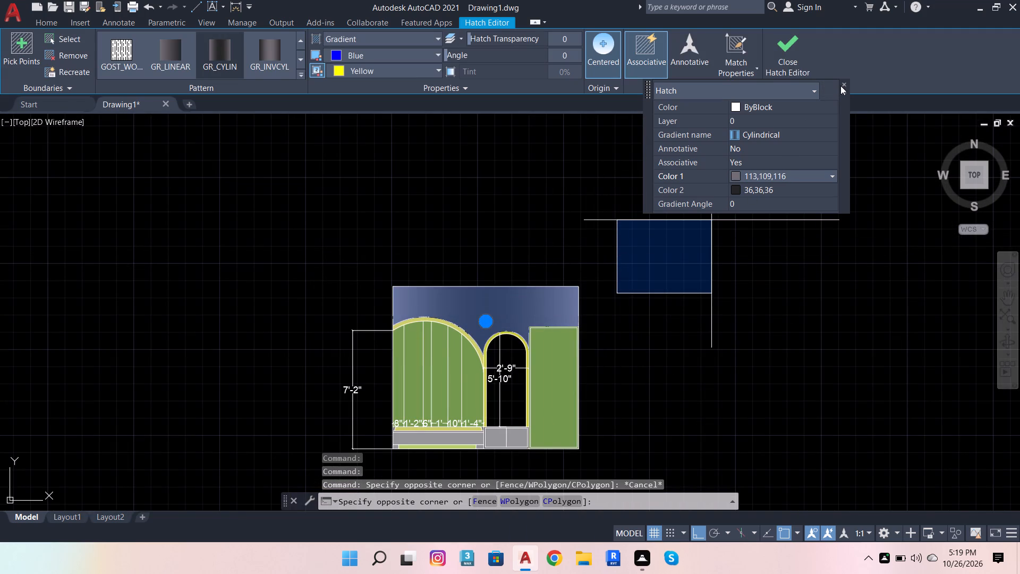
click(840, 86)
click(844, 85)
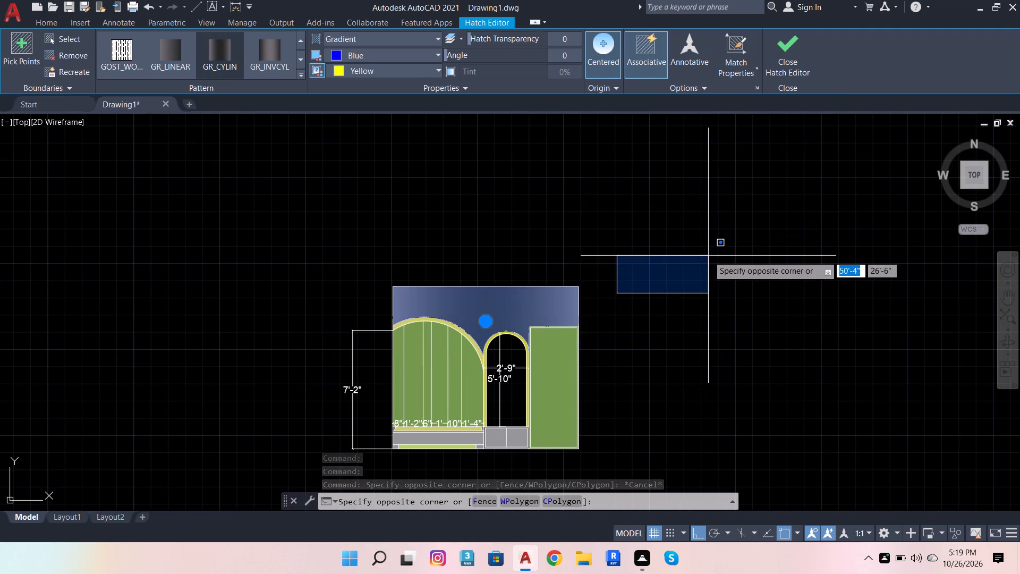
click(713, 250)
key(Escape)
Examine the recoloured gradient above the arches, close up and within the whole layout.
scroll(547, 323, up, 3)
scroll(633, 254, down, 3)
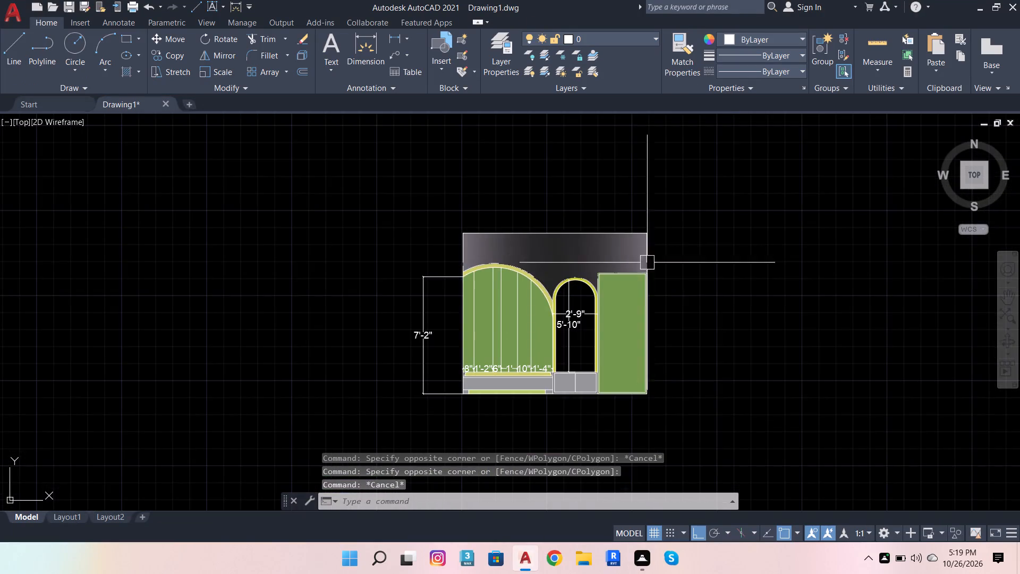
scroll(706, 301, up, 3)
scroll(708, 303, down, 2)
scroll(426, 185, up, 2)
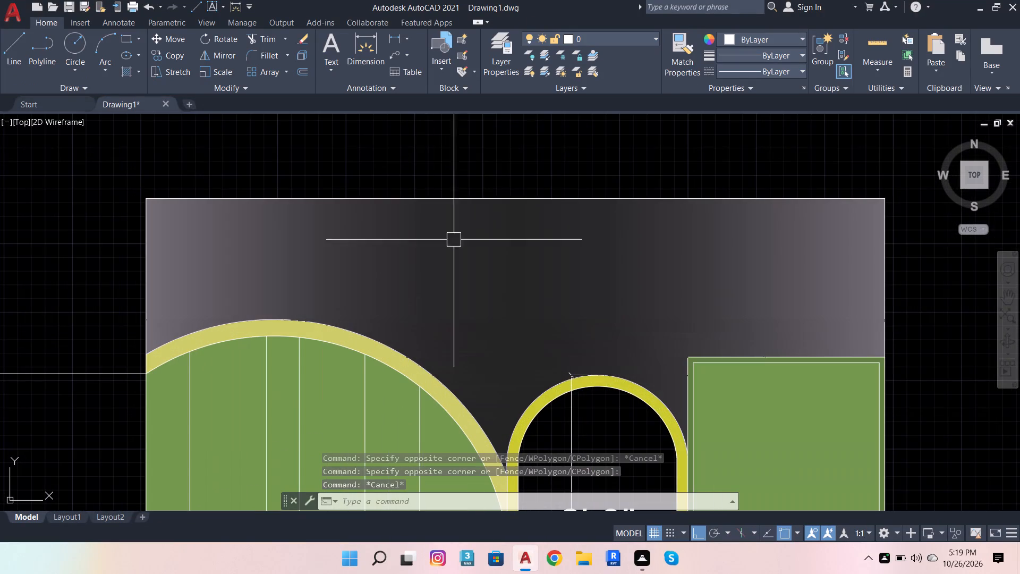
scroll(641, 269, down, 3)
scroll(609, 281, up, 1)
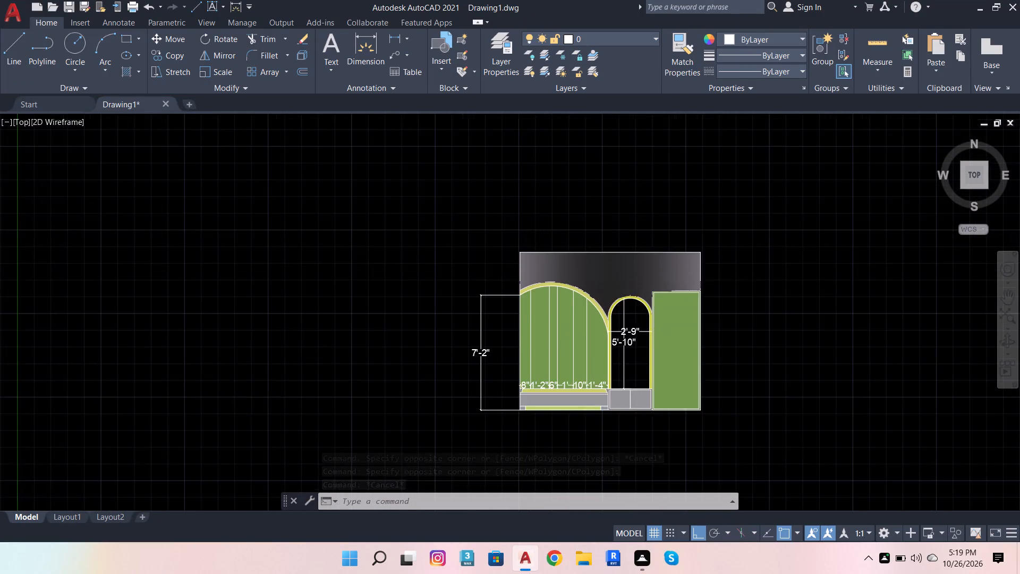
Select the solid hatch of the large arch's outer band and look through the available hatch patterns for it.
scroll(609, 281, up, 2)
scroll(482, 313, up, 3)
click(482, 314)
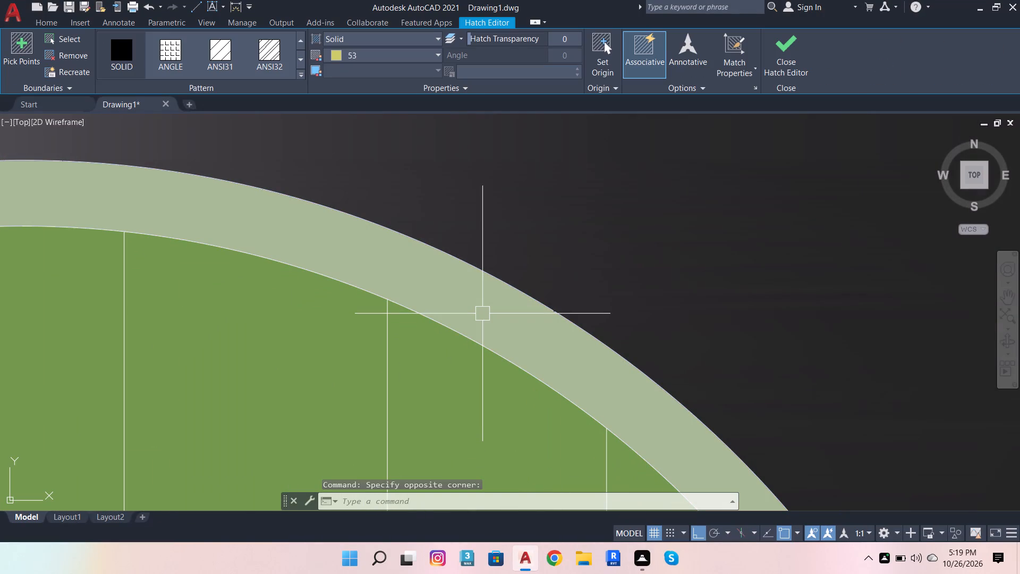
scroll(664, 243, down, 2)
scroll(222, 80, down, 3)
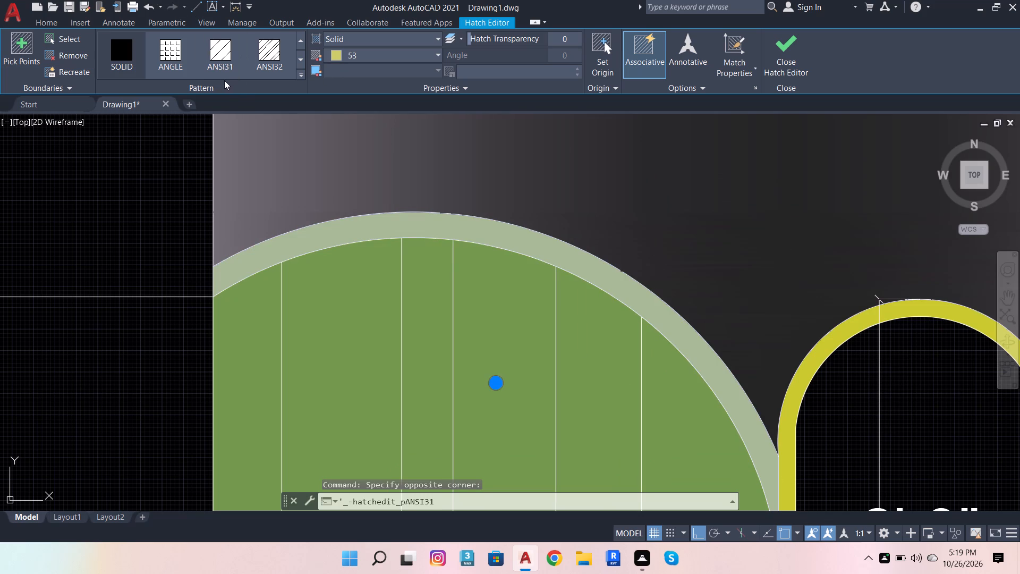
scroll(239, 86, down, 3)
scroll(291, 33, down, 9)
scroll(260, 63, down, 5)
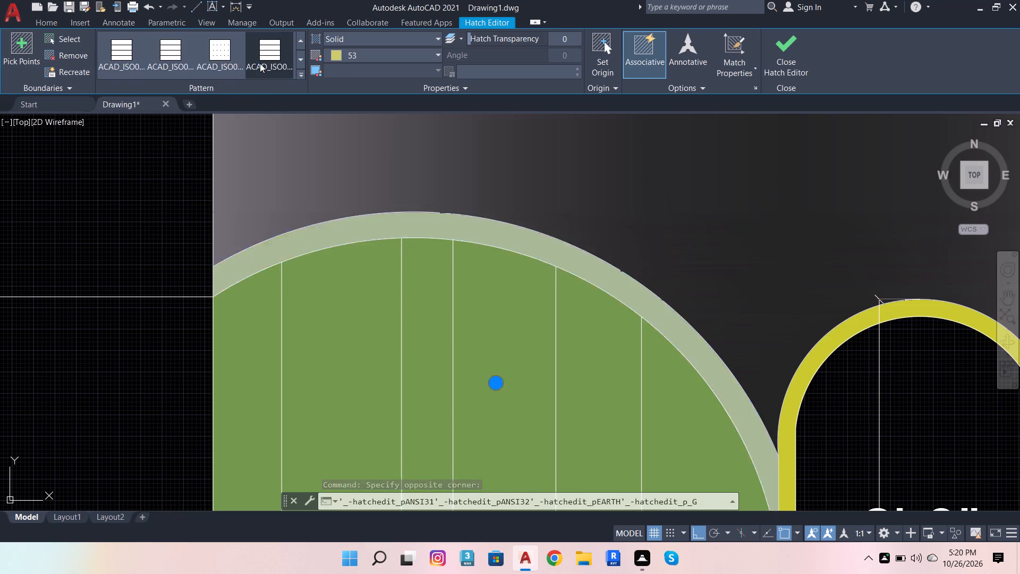
scroll(260, 63, down, 11)
scroll(261, 57, up, 4)
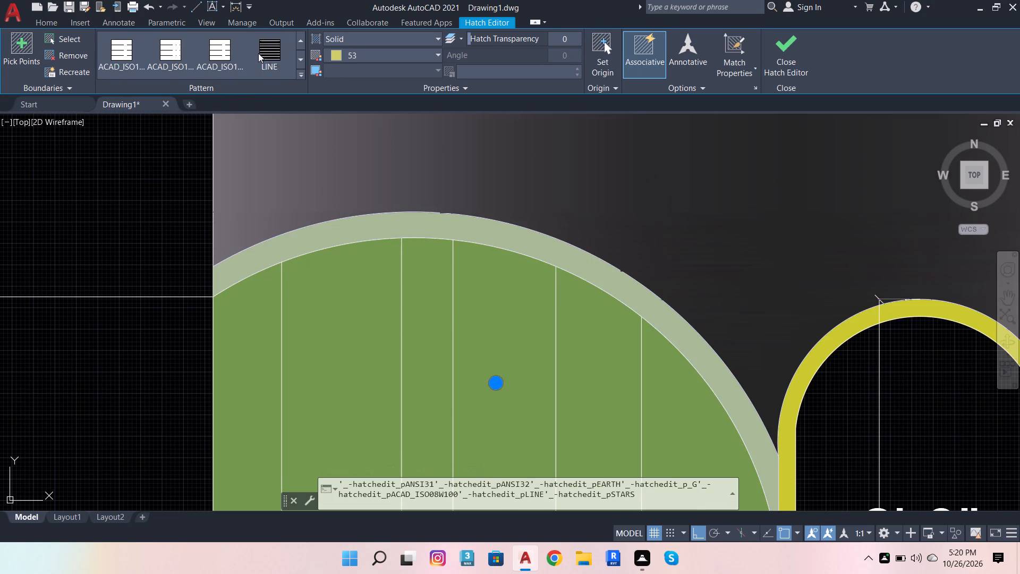
scroll(258, 53, up, 18)
scroll(258, 53, up, 3)
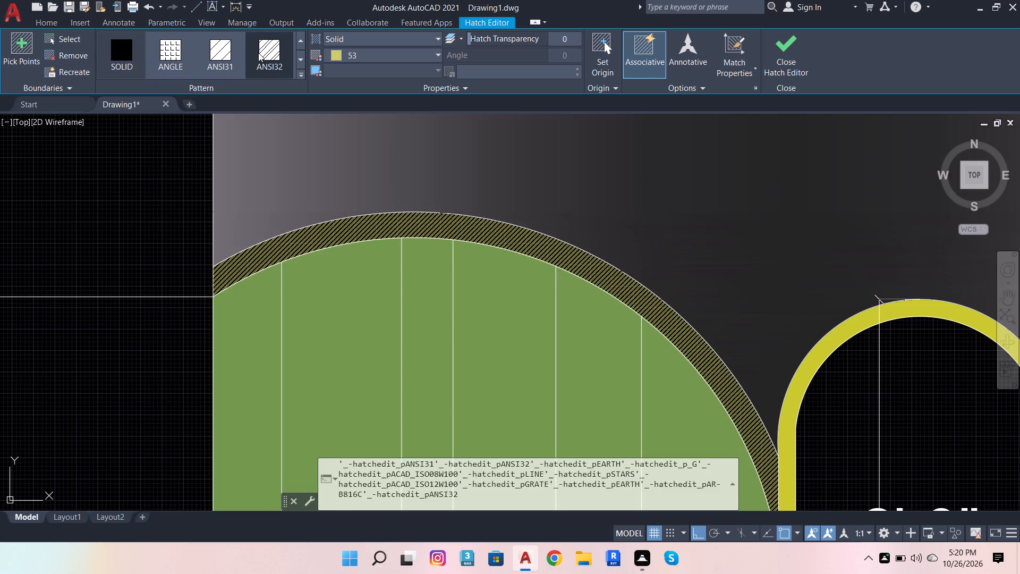
scroll(258, 53, up, 2)
scroll(258, 53, down, 10)
Change the hatch type of the large arch's outer band to a blue and yellow gradient.
click(372, 34)
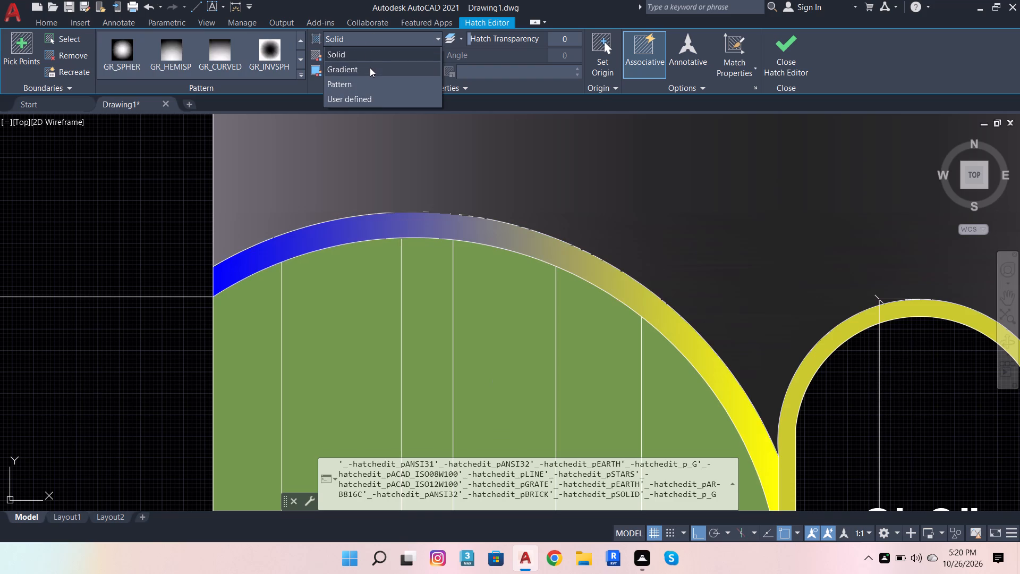
click(369, 67)
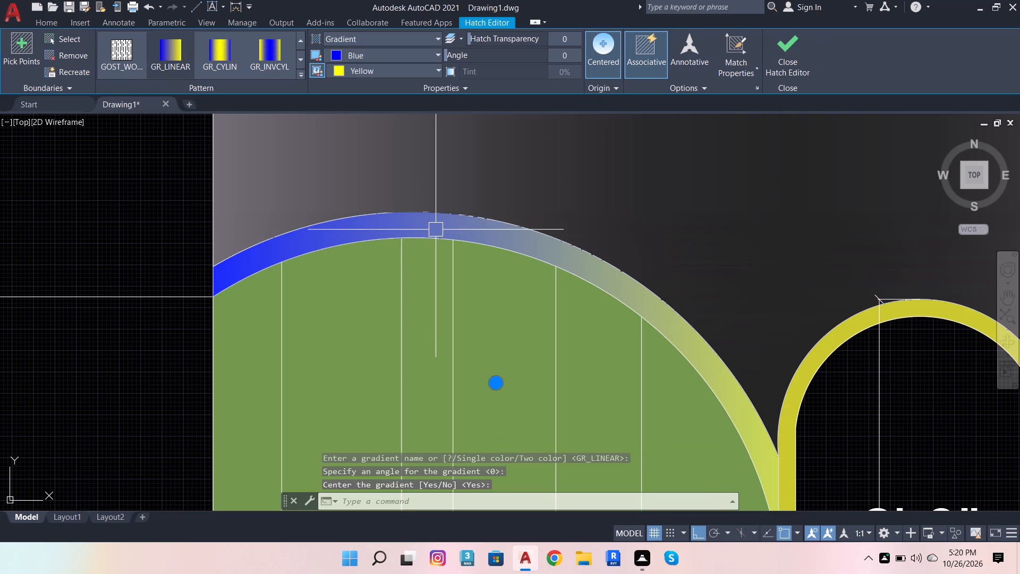
Set the outer band's linear gradient to Color 53 as first colour and 113,109,116 as second colour.
right_click(435, 228)
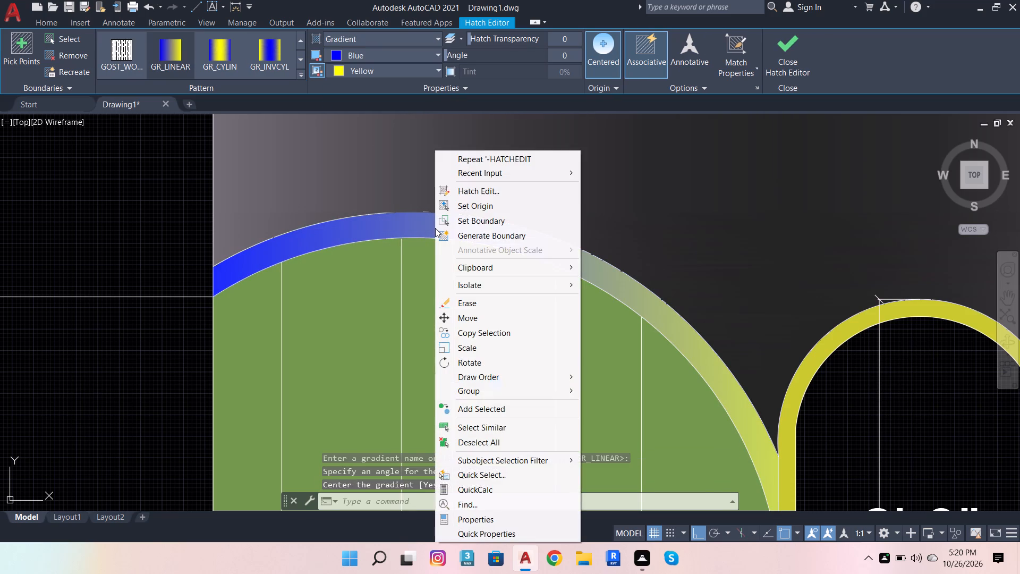
click(435, 228)
double_click(394, 222)
double_click(397, 230)
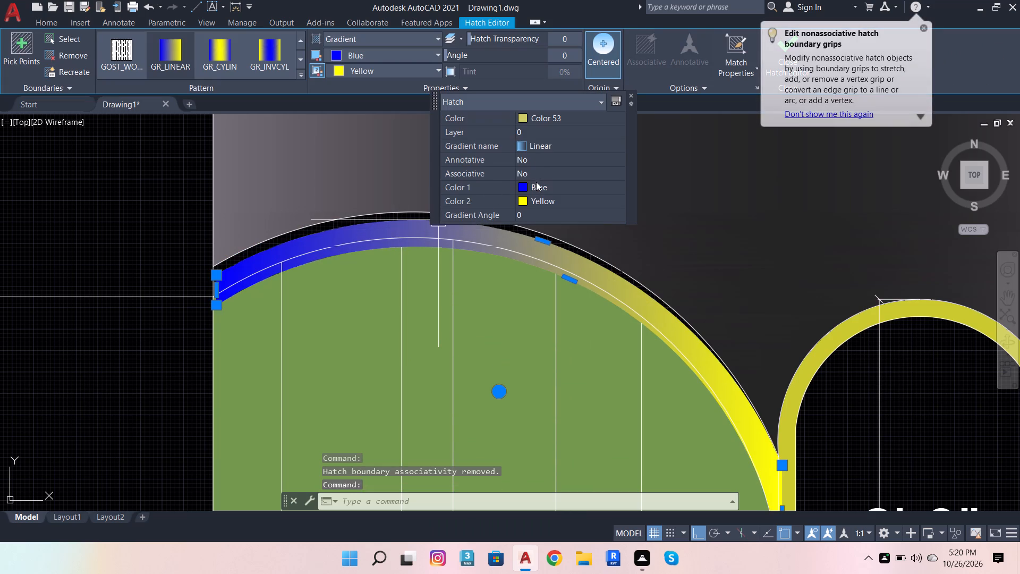
click(534, 188)
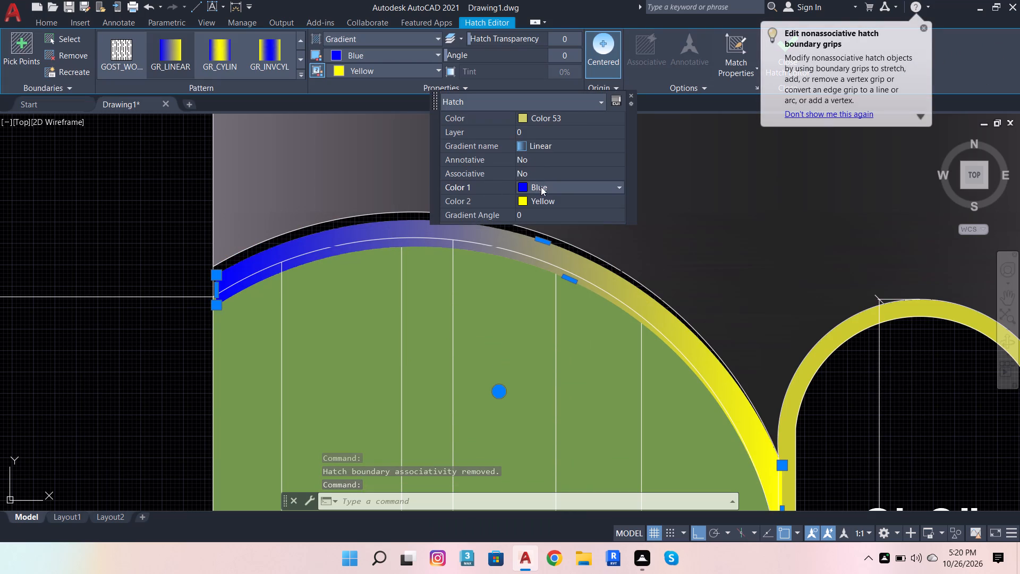
click(546, 183)
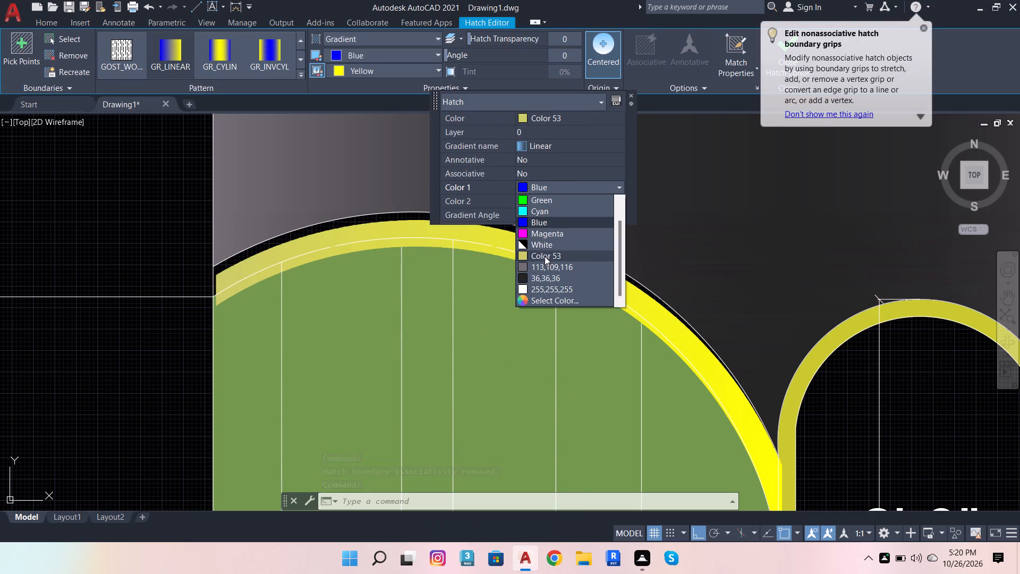
click(546, 255)
click(557, 198)
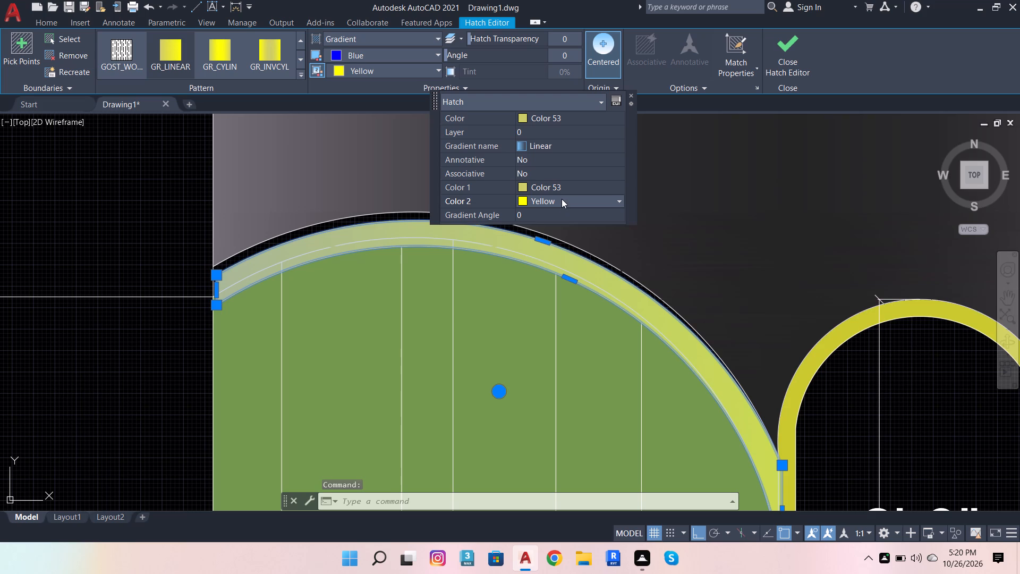
click(562, 198)
click(550, 291)
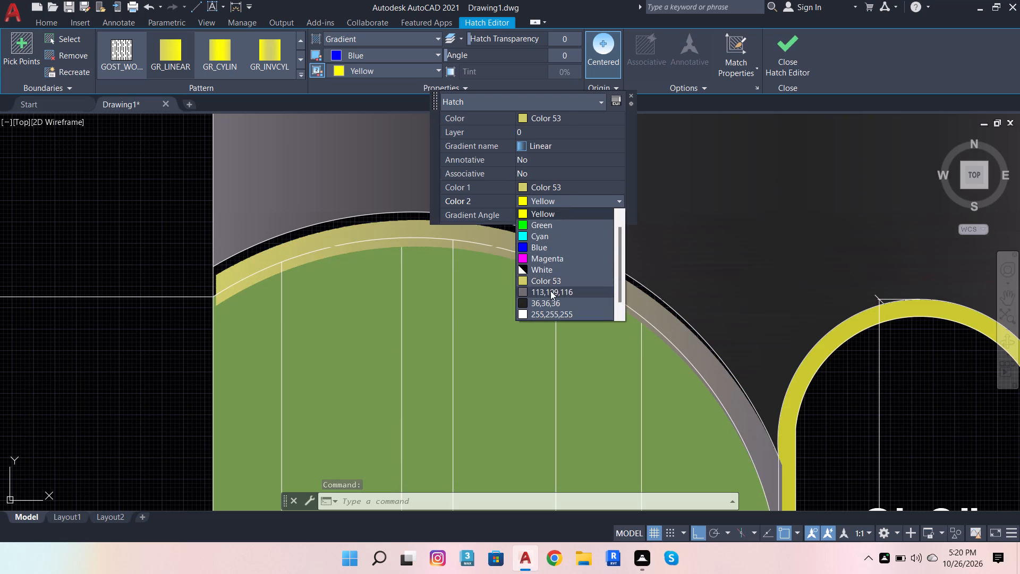
click(630, 97)
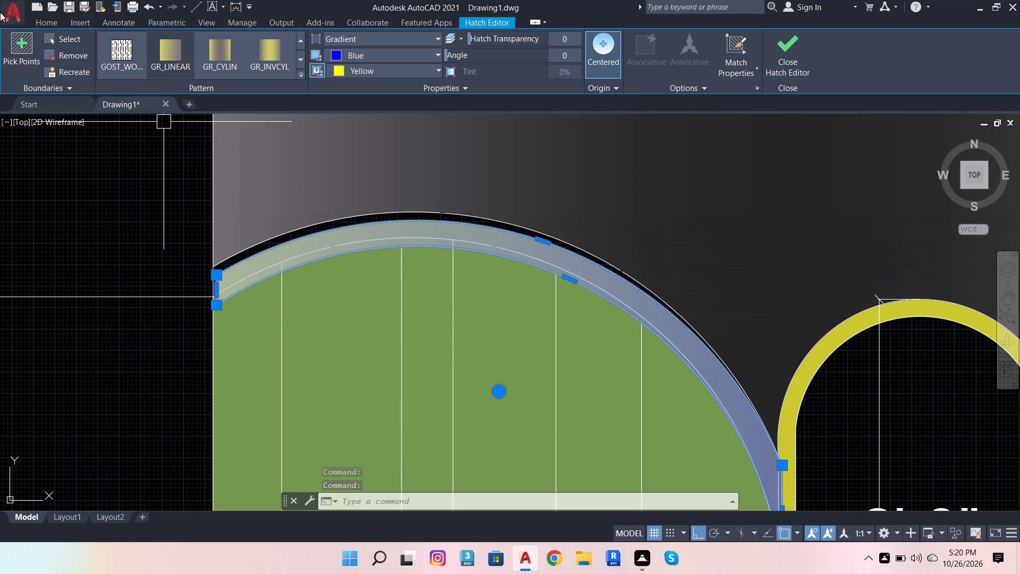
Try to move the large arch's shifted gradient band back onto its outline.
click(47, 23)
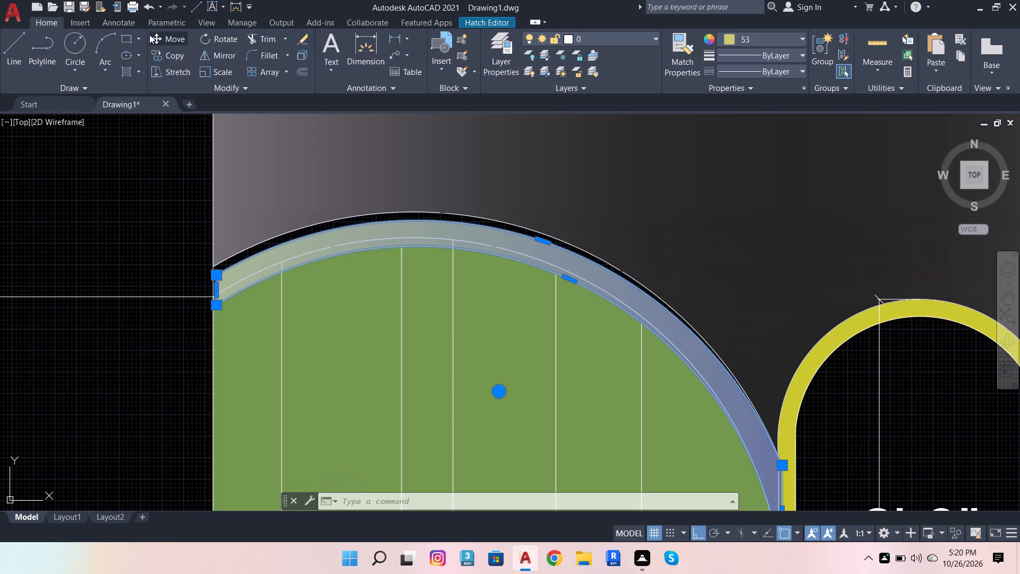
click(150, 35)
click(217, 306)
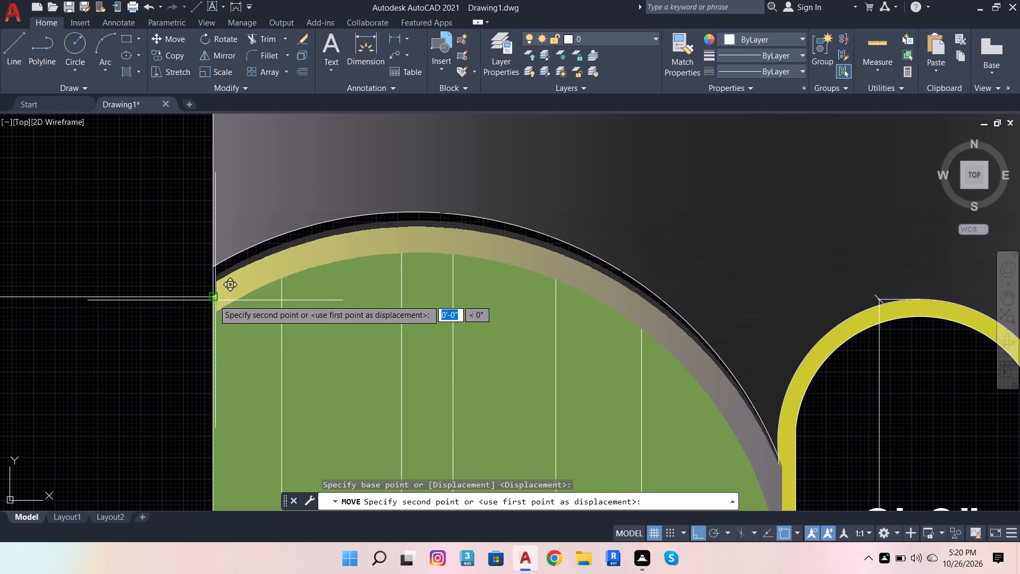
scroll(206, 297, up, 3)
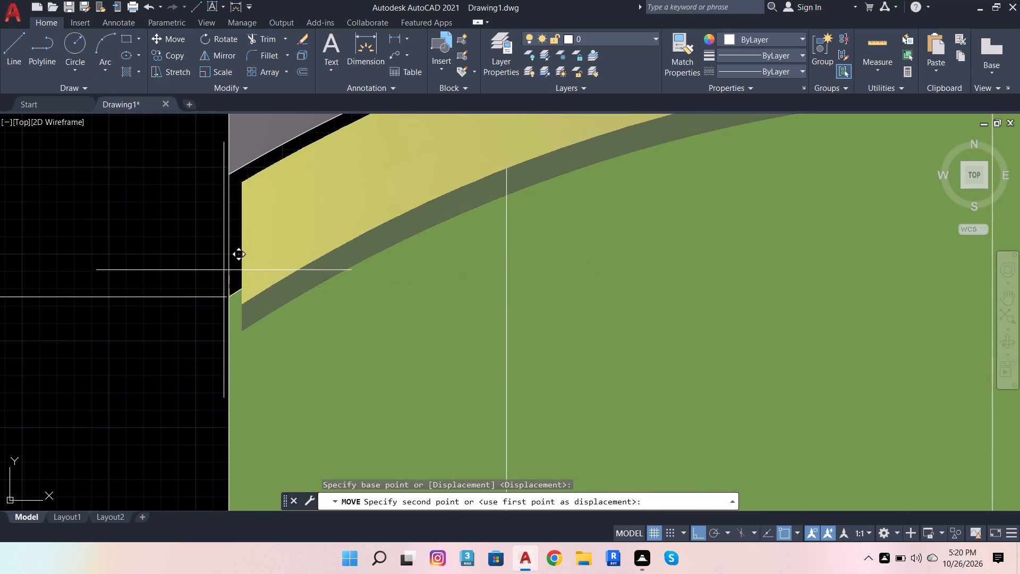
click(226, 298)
Move the gradient band hatch from its lower-left corner onto the matching endpoint of the large arch's inner curve.
click(248, 321)
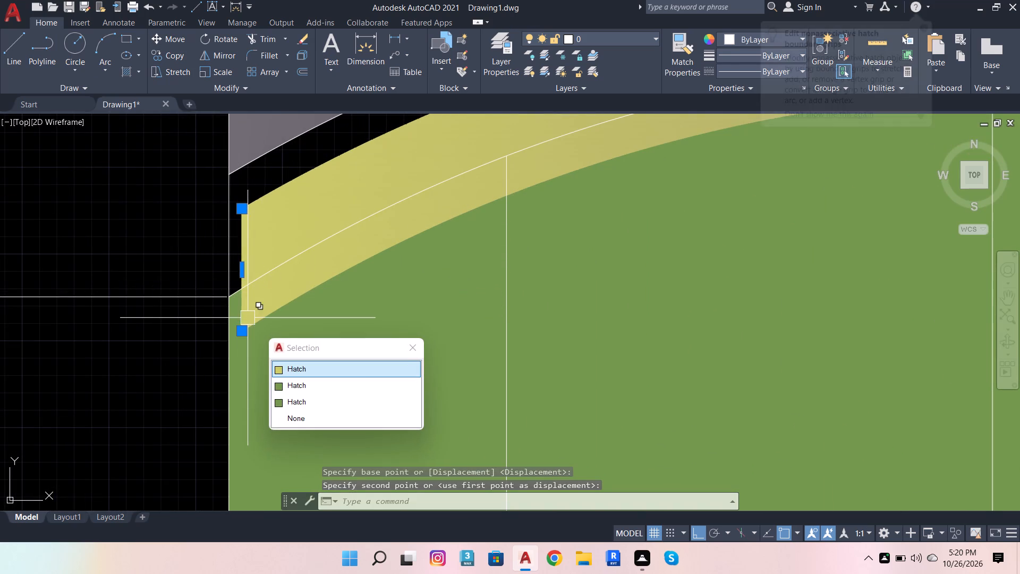
click(38, 25)
click(161, 38)
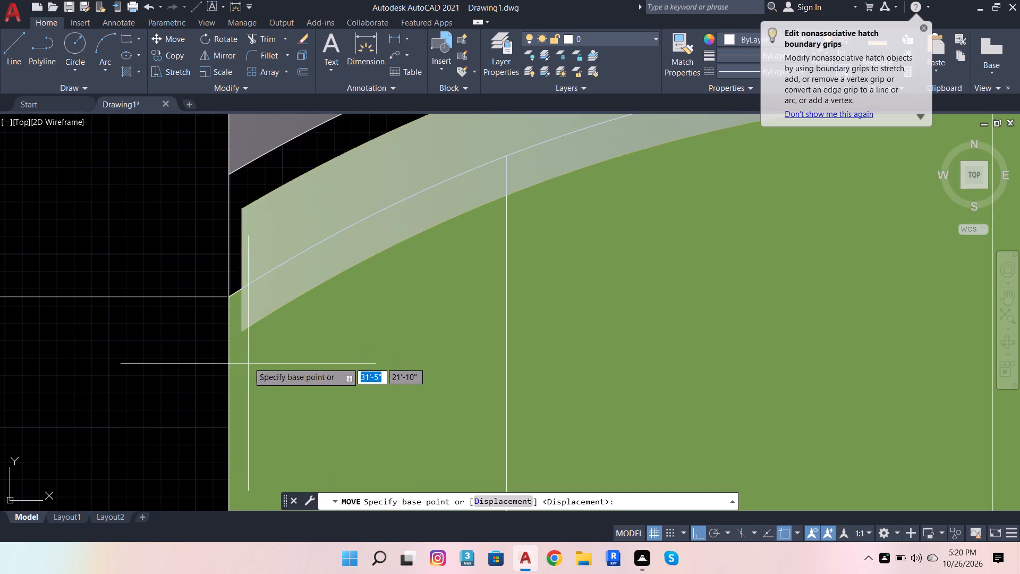
scroll(240, 333, up, 4)
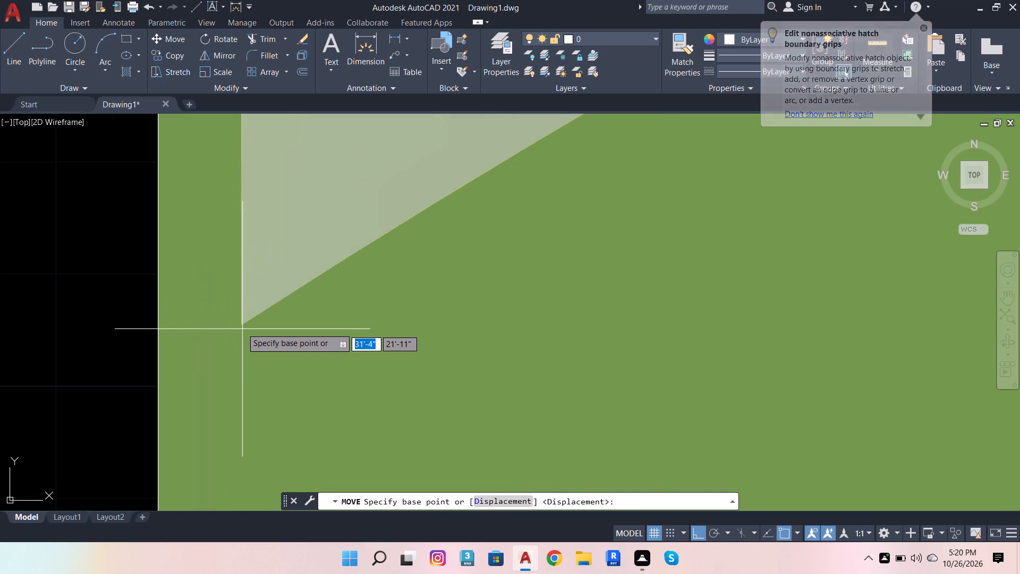
click(241, 324)
scroll(269, 320, down, 4)
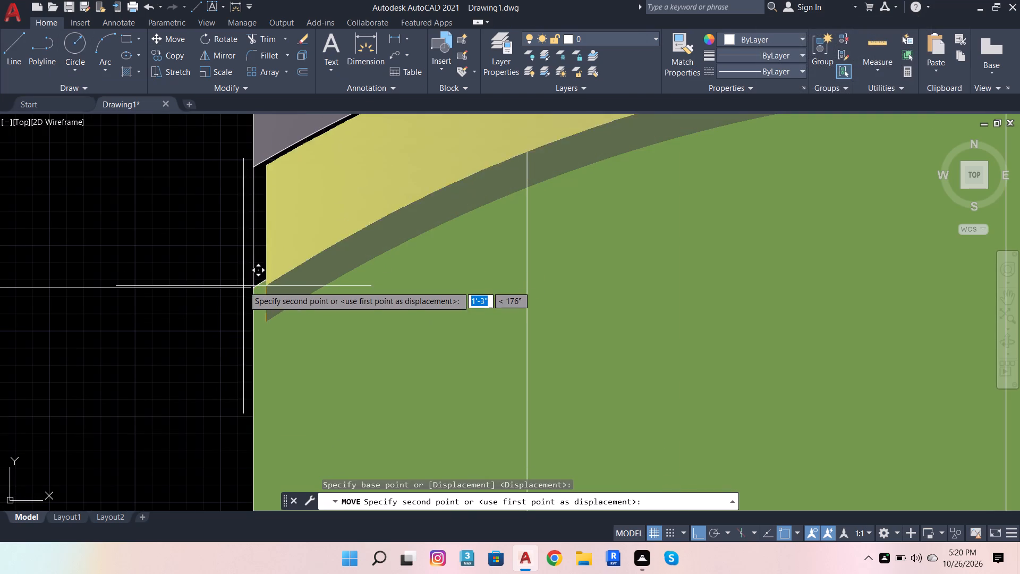
click(253, 285)
scroll(237, 263, down, 5)
scroll(342, 290, up, 1)
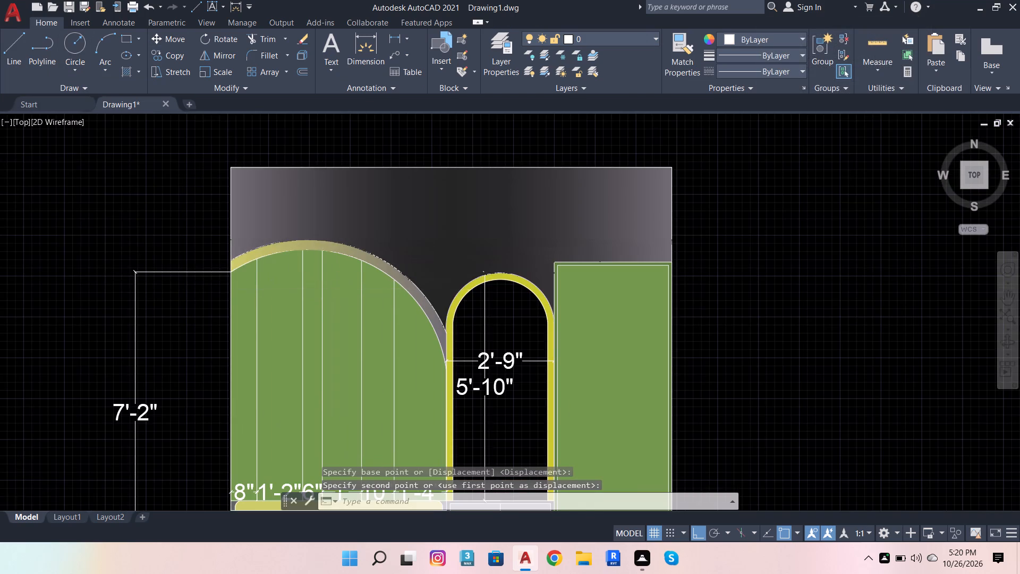
scroll(342, 290, up, 1)
key(Escape)
key(Escape)
key(Escape)
Delete the grey gradient hatch that fills the wall area above the arches.
scroll(391, 274, down, 4)
scroll(439, 265, up, 2)
click(439, 265)
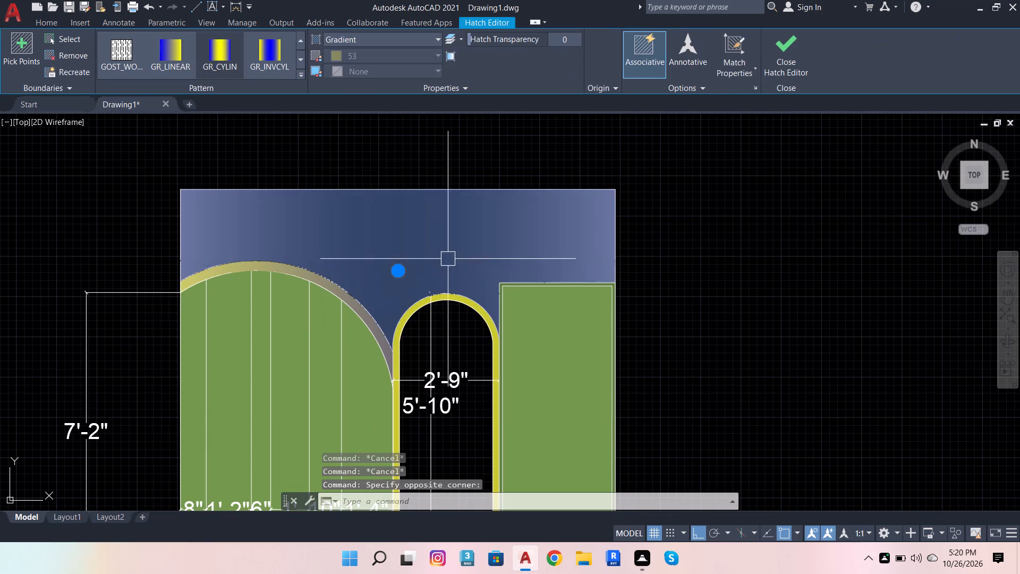
key(shift+Delete)
Examine the whole layout without the background gradient, from the arches to the framed rectangular bay.
scroll(595, 200, down, 2)
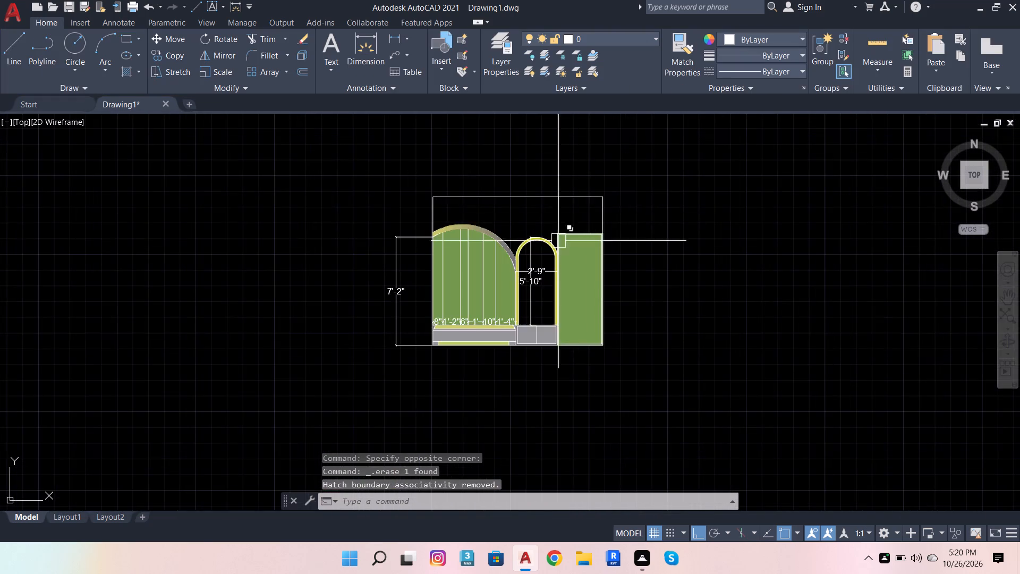
scroll(541, 257, up, 3)
scroll(529, 235, down, 4)
scroll(523, 238, up, 3)
scroll(501, 242, down, 1)
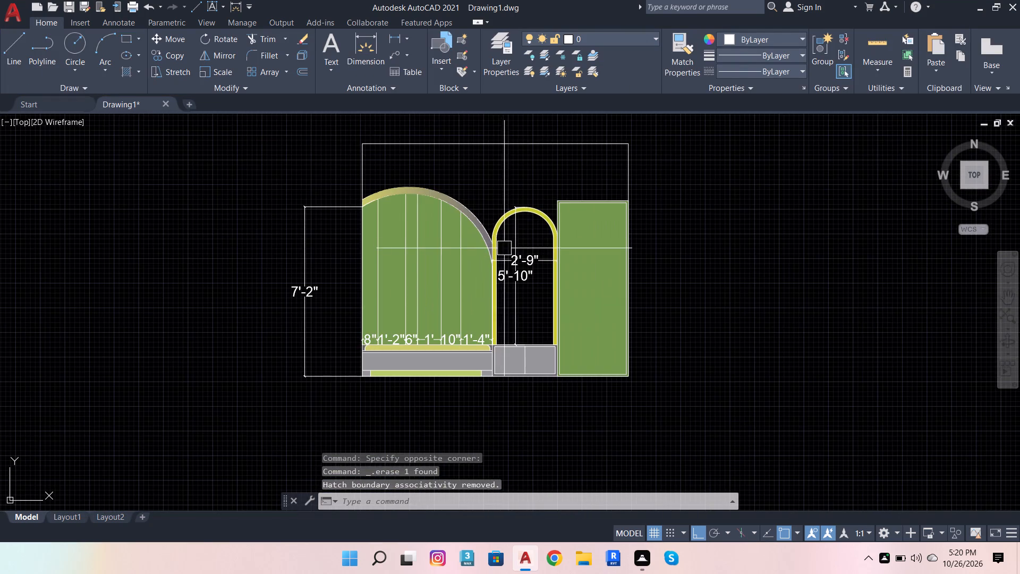
scroll(399, 170, up, 3)
scroll(474, 181, down, 2)
scroll(676, 181, down, 1)
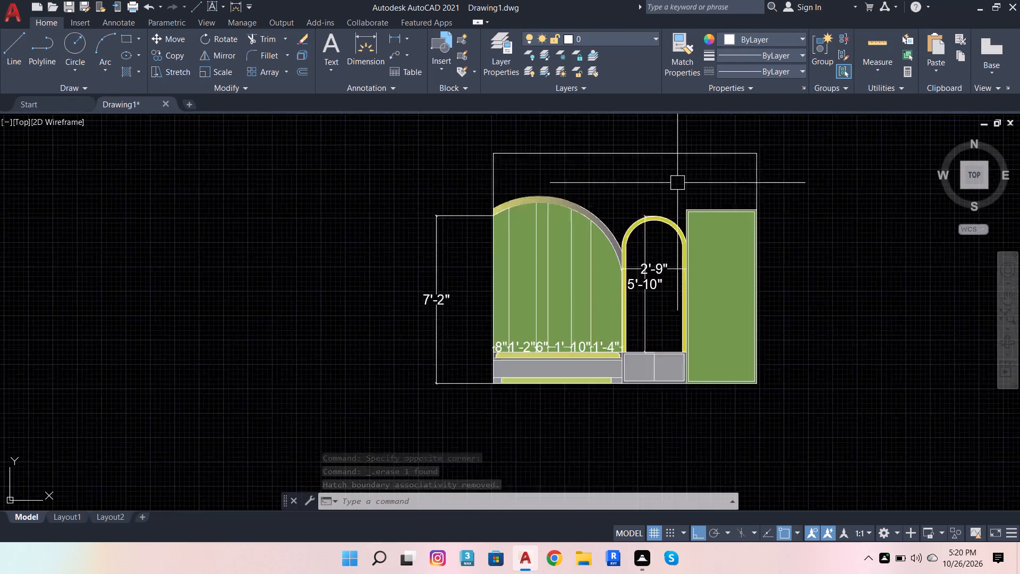
scroll(677, 183, down, 1)
scroll(694, 182, up, 1)
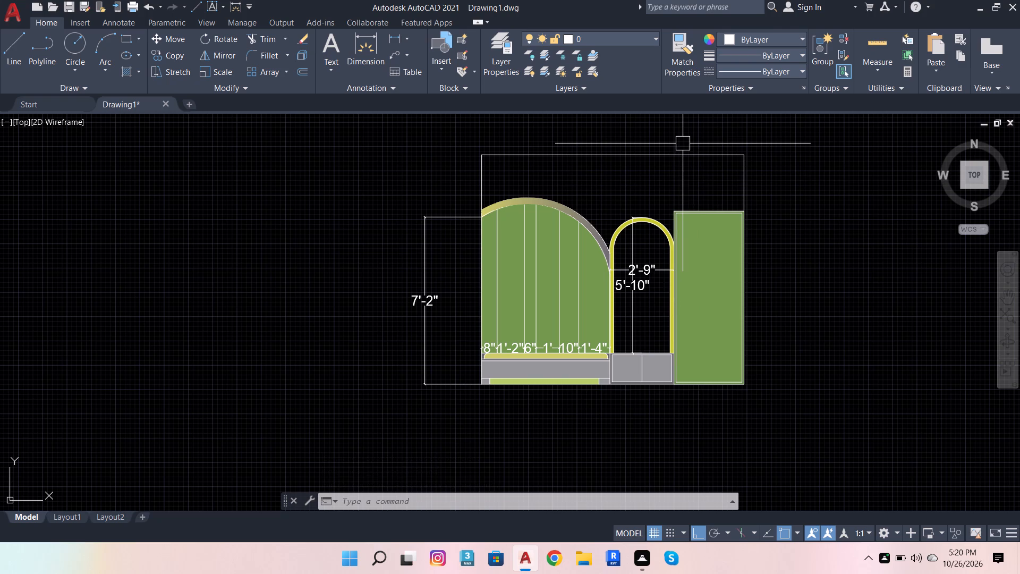
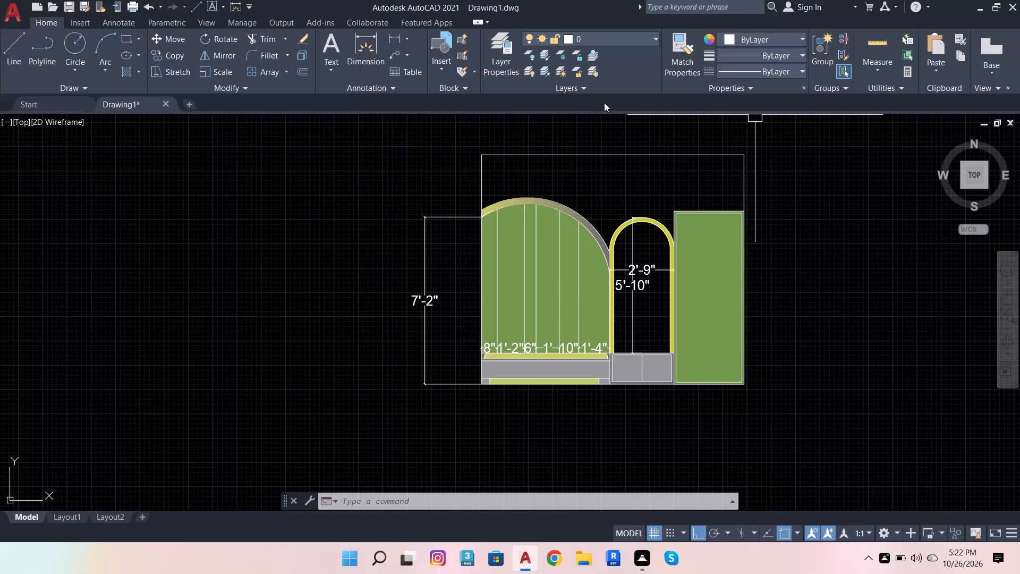
Set the default text size (TEXTSIZE) to 4.
scroll(705, 256, up, 2)
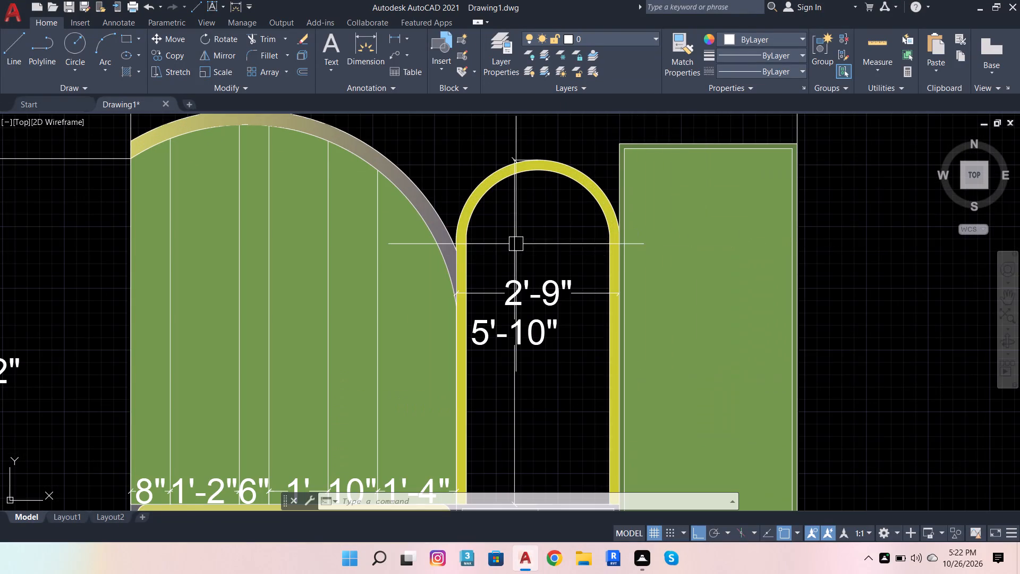
scroll(515, 243, down, 1)
scroll(586, 248, down, 2)
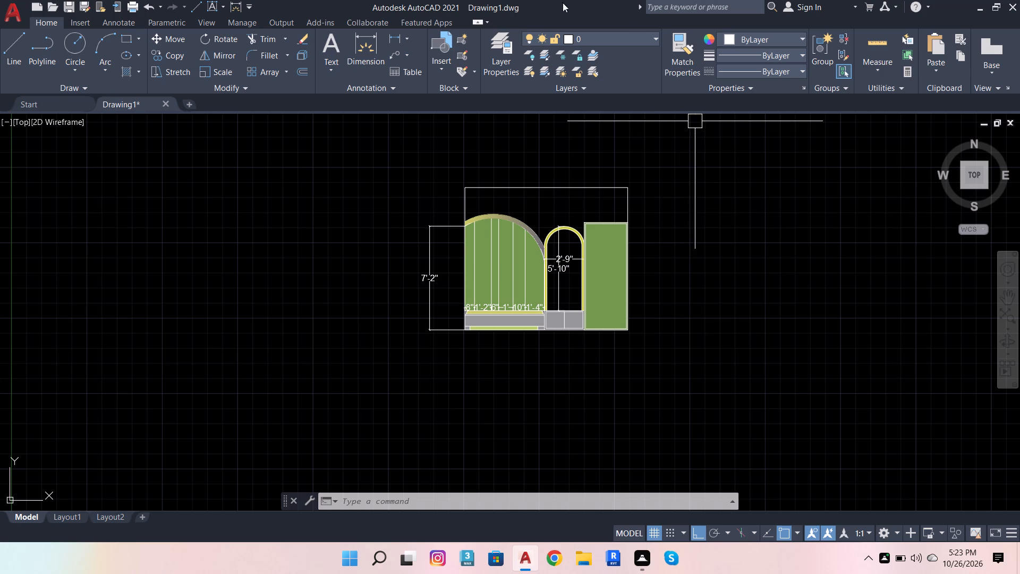
scroll(258, 238, down, 3)
scroll(345, 206, up, 3)
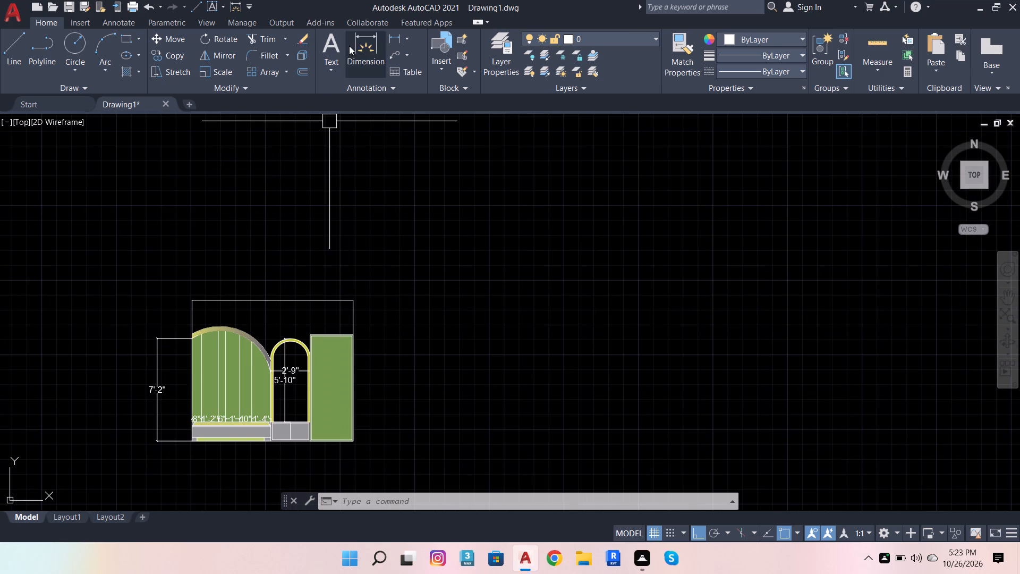
key(t)
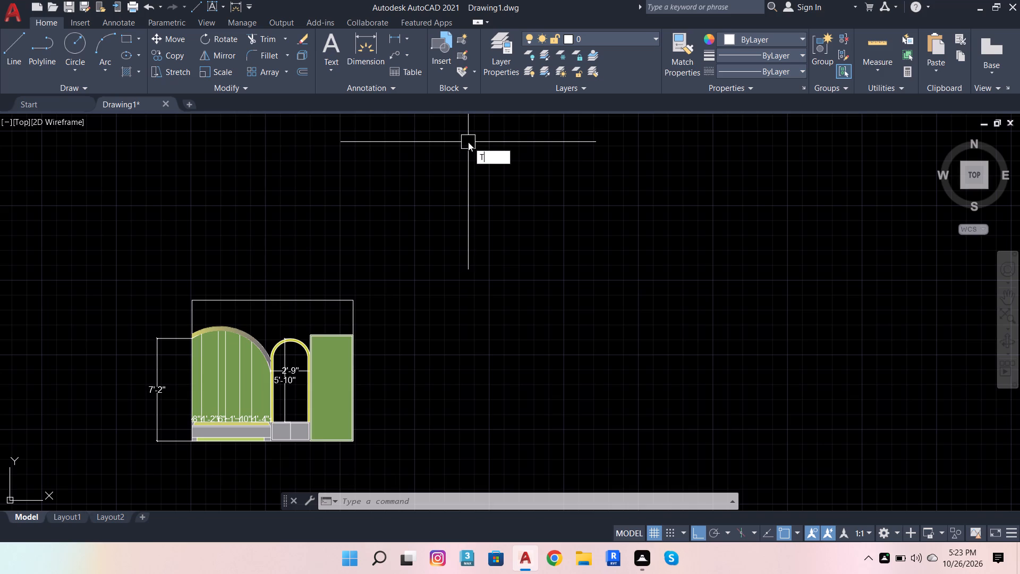
key(e)
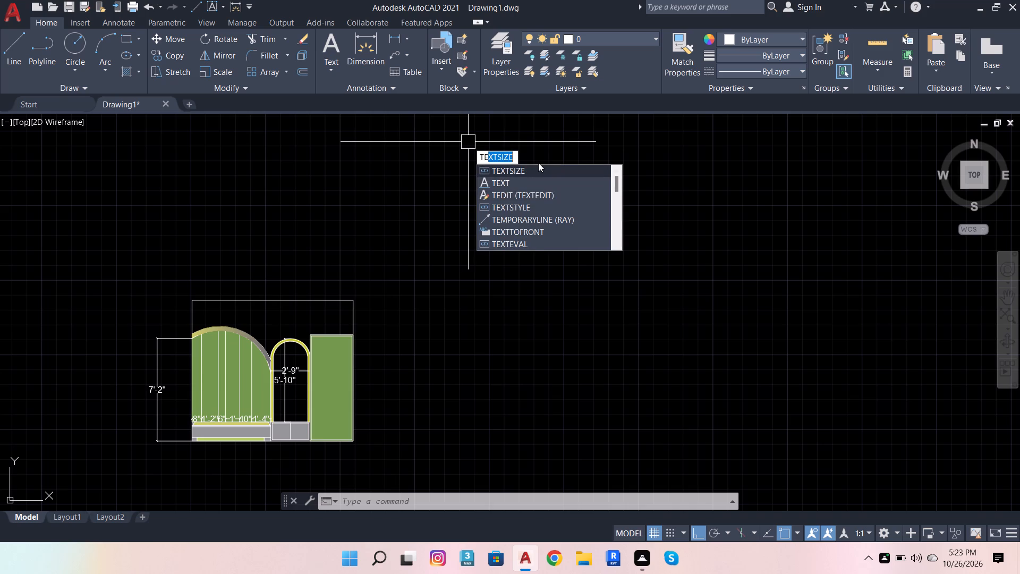
click(543, 171)
click(613, 502)
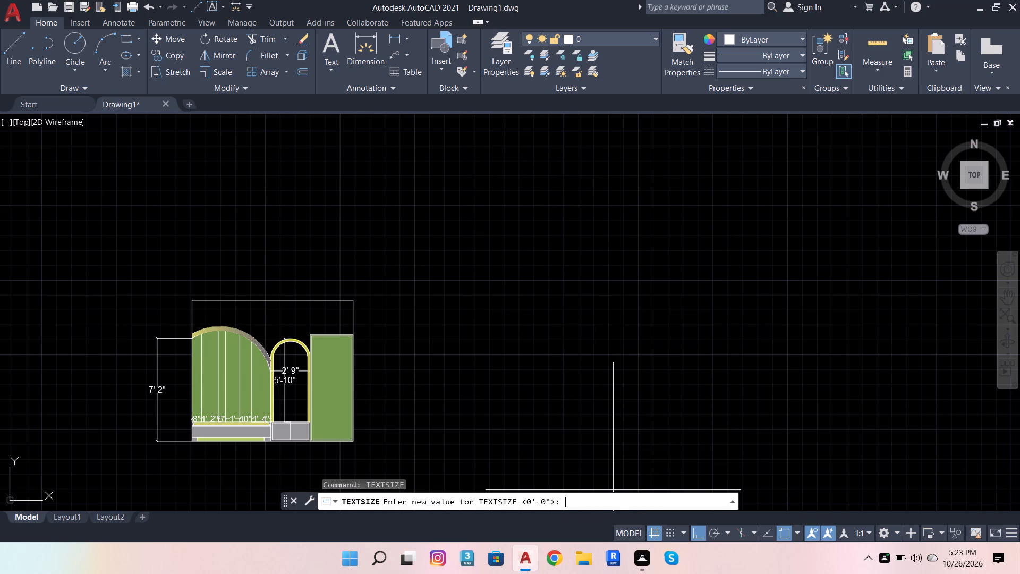
key(4)
key(Return)
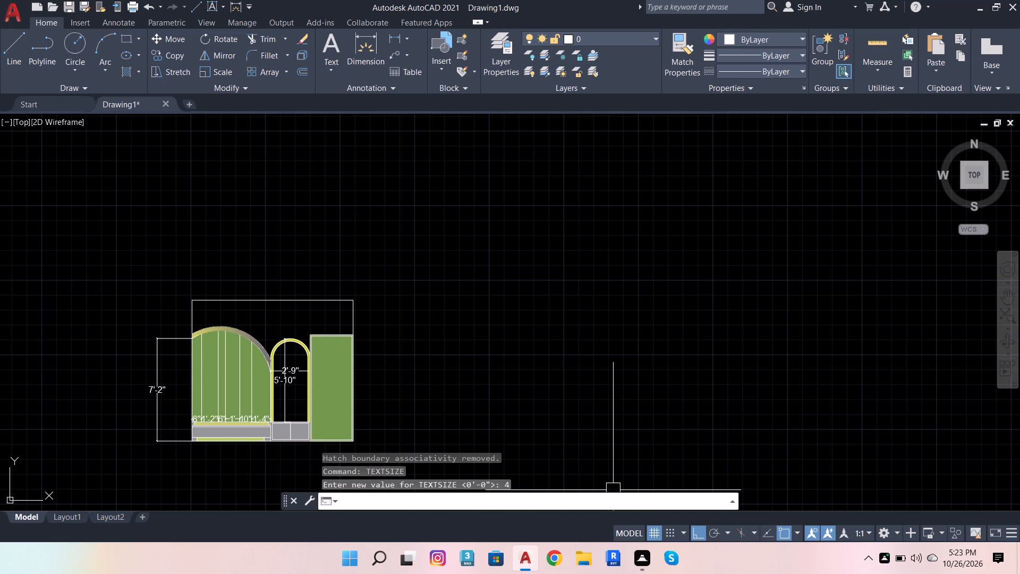
Add a centre-aligned multiline text note reading 8" CEILING beside the elevation's upper-right corner, in a box about 5'-4" wide.
click(336, 56)
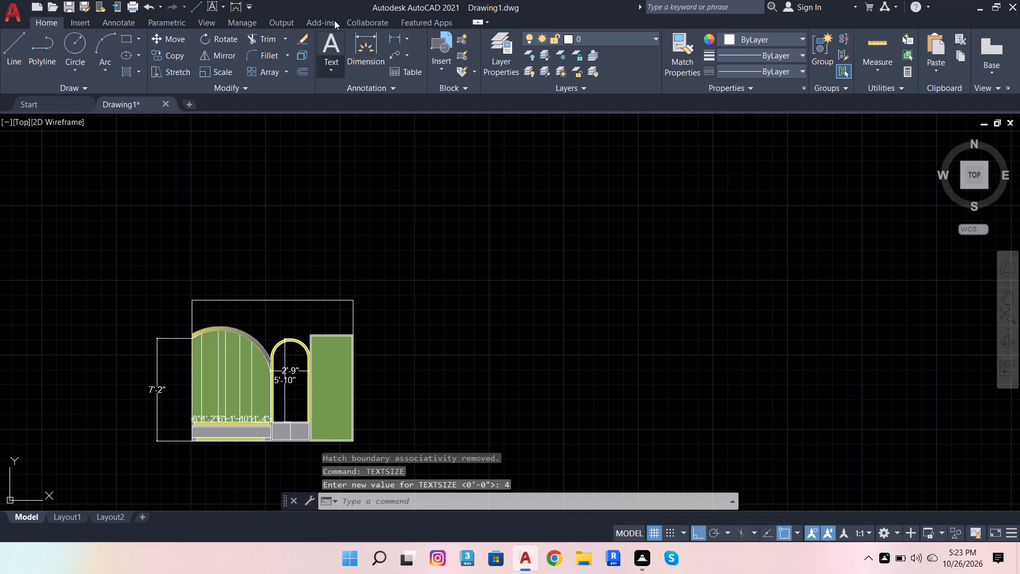
click(333, 39)
scroll(404, 268, up, 2)
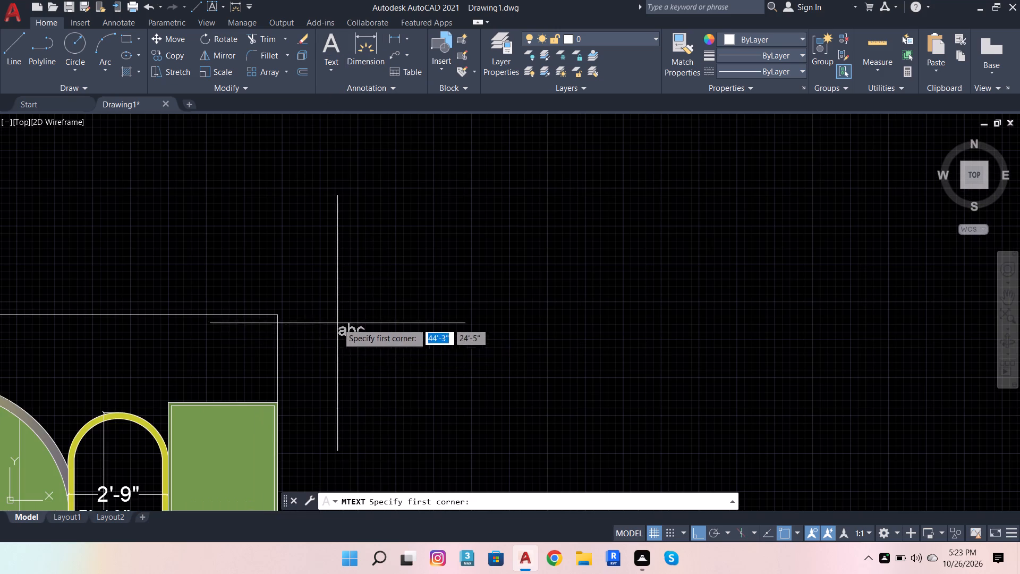
click(300, 331)
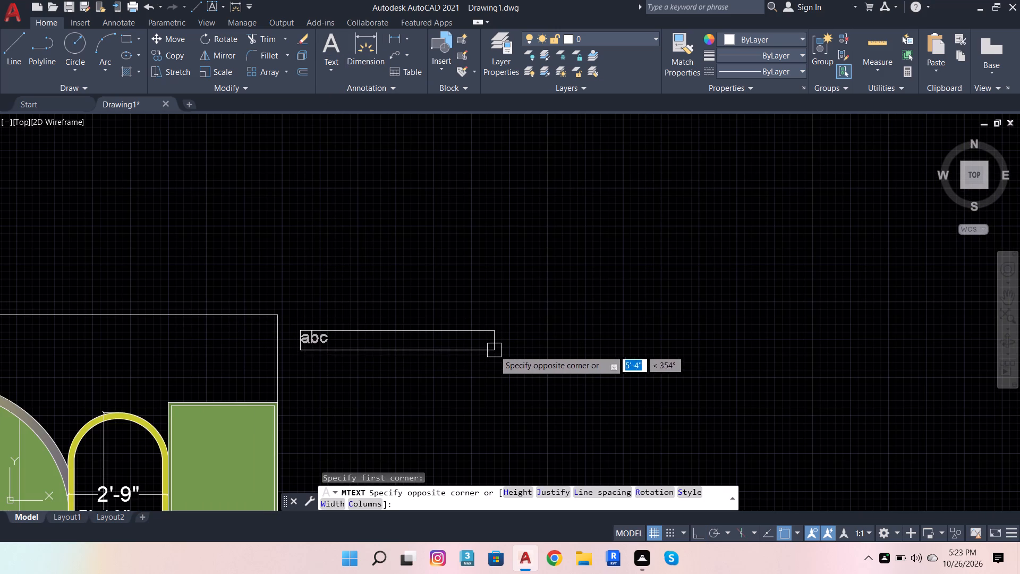
click(494, 350)
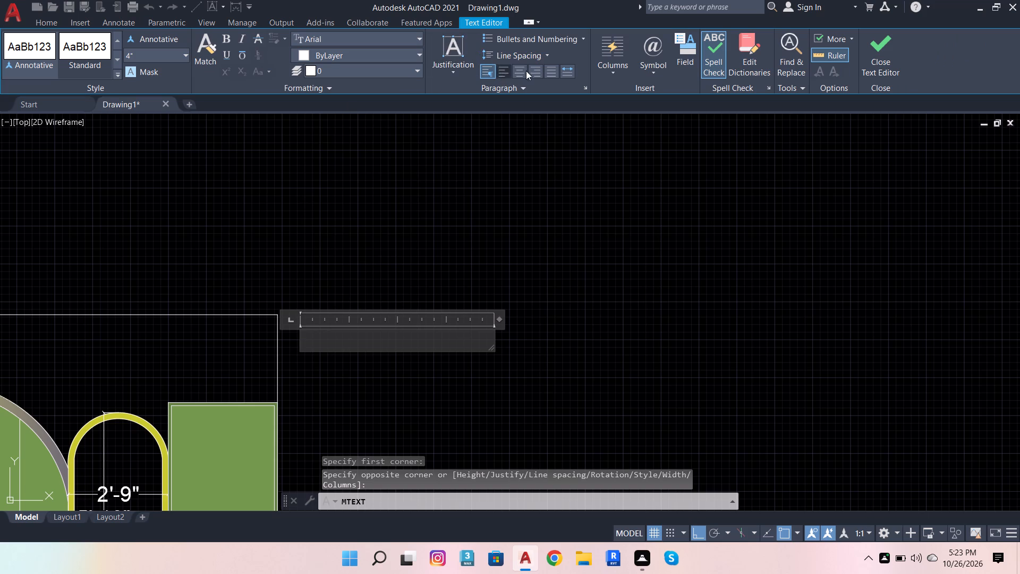
click(525, 75)
scroll(391, 337, up, 4)
click(397, 340)
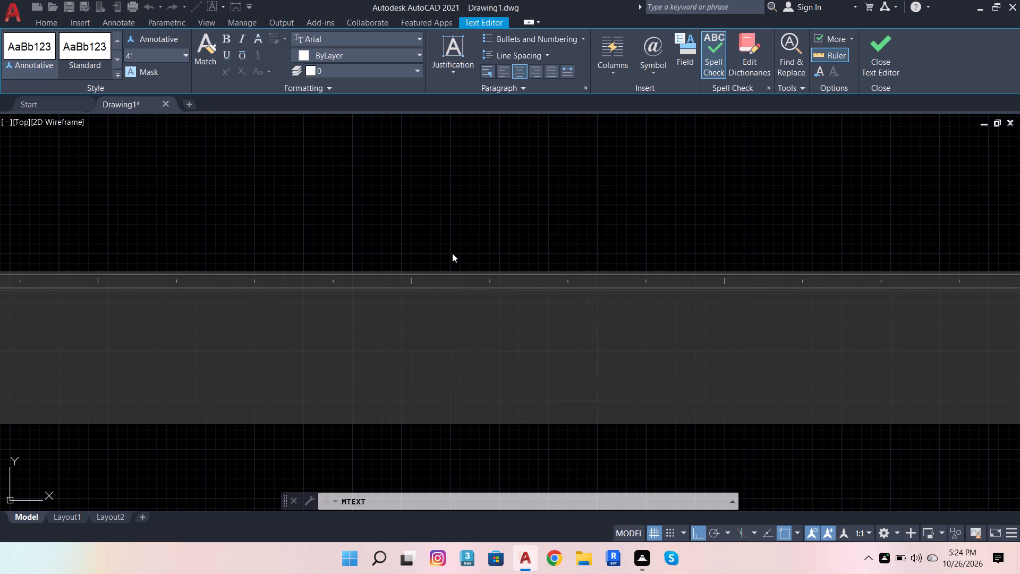
key(8)
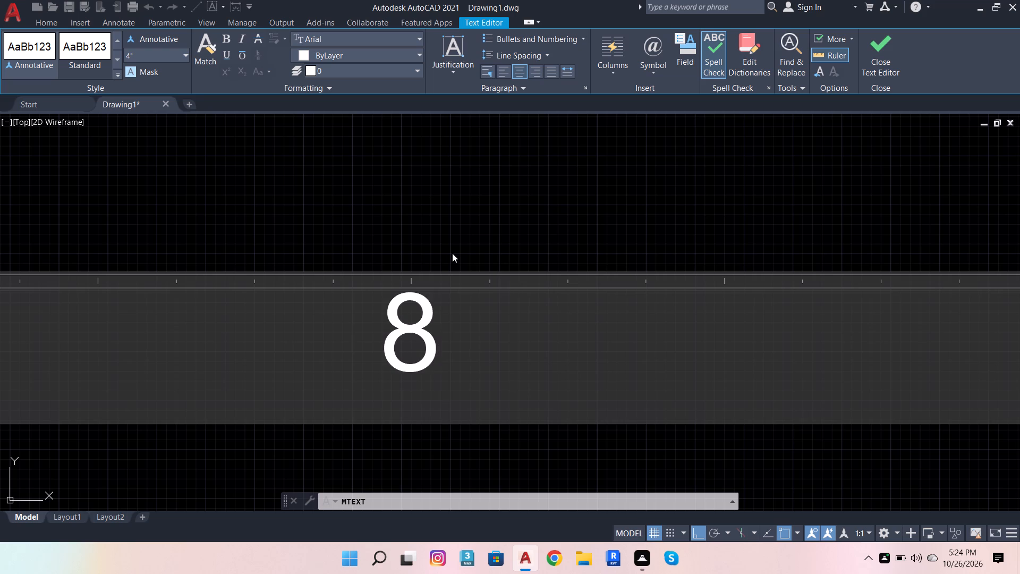
key(shift+quotedbl)
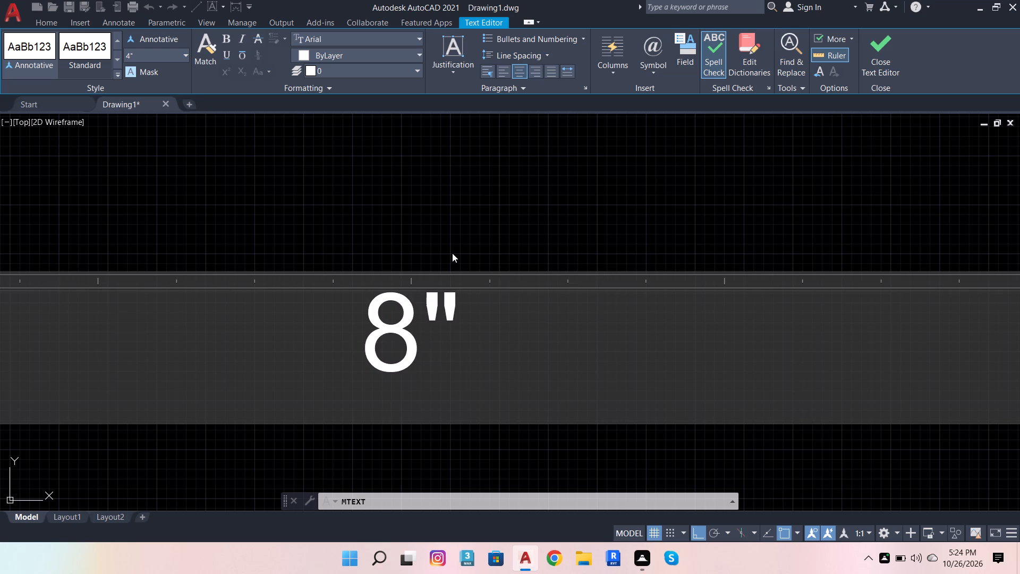
key(space)
key(c)
text(IL)
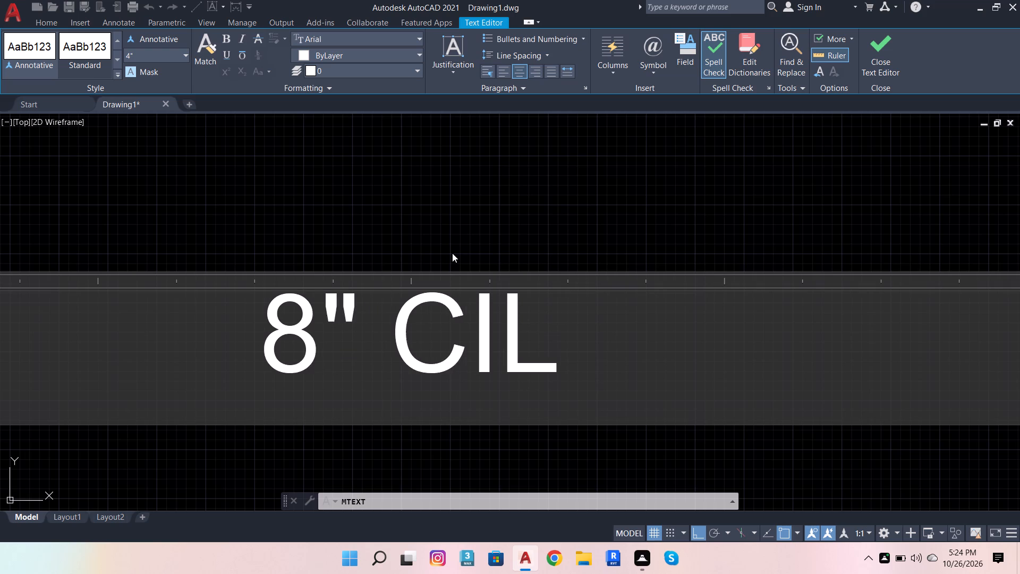
key(BackSpace)
key(BackSpace)
text(EILI)
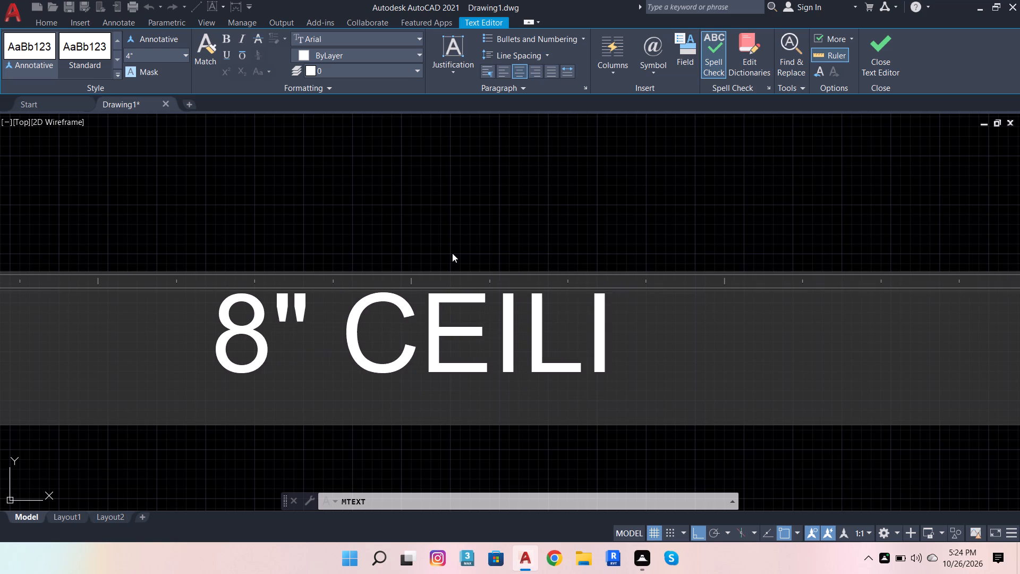
text(NG)
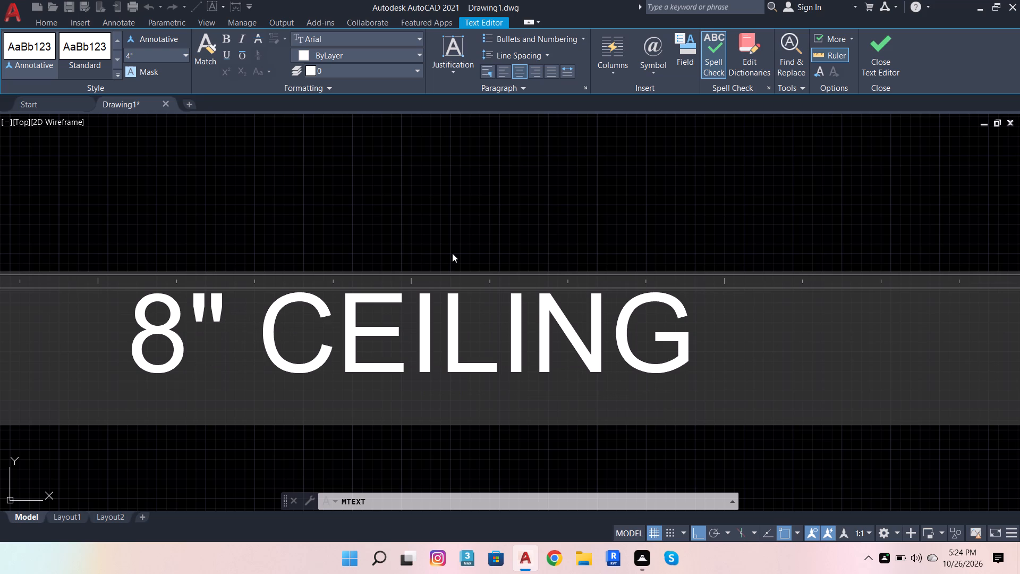
scroll(411, 106, down, 4)
scroll(412, 193, down, 4)
click(422, 261)
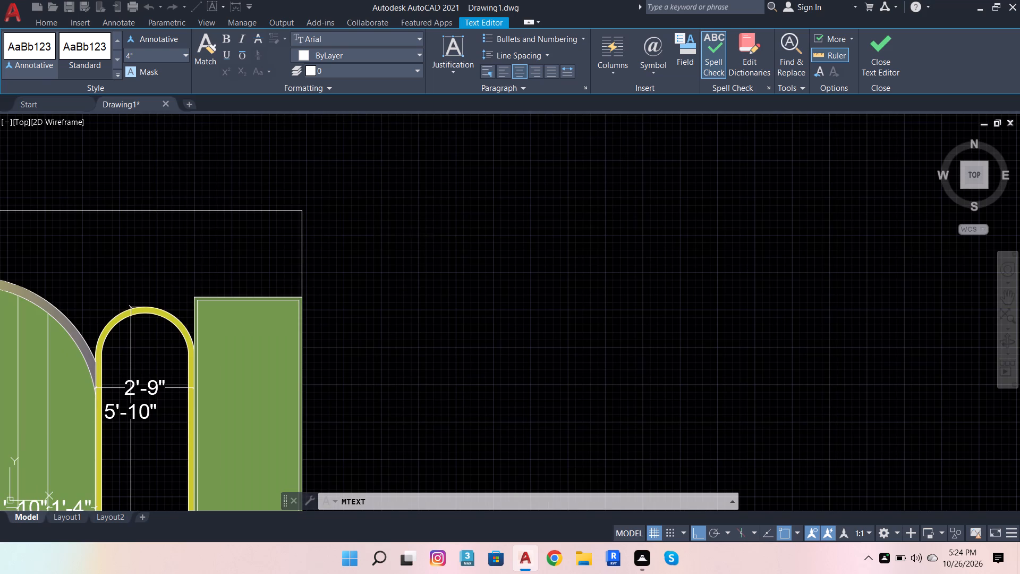
Create a second centre-aligned multiline text box just below the 8" CEILING note.
click(324, 44)
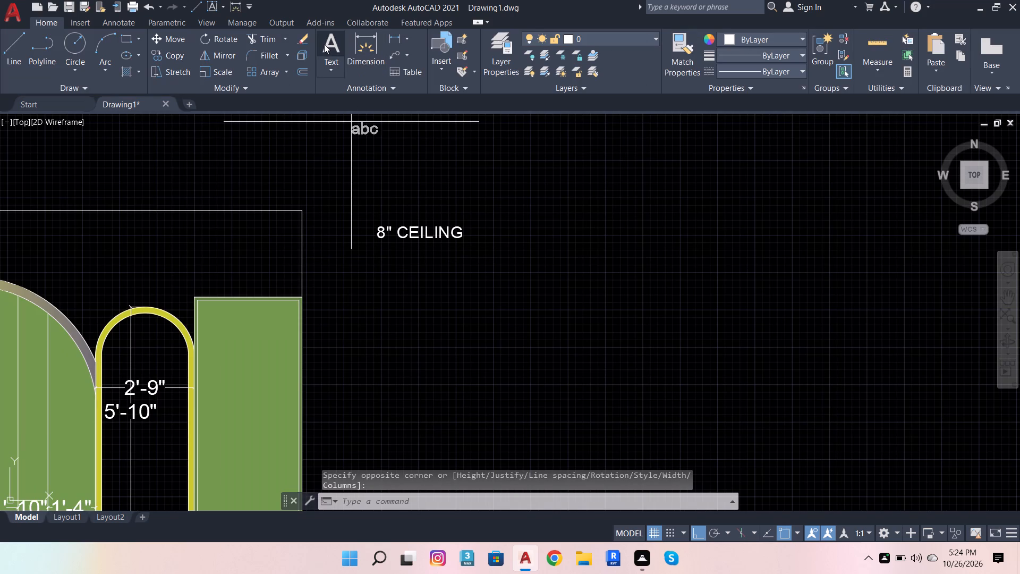
click(363, 281)
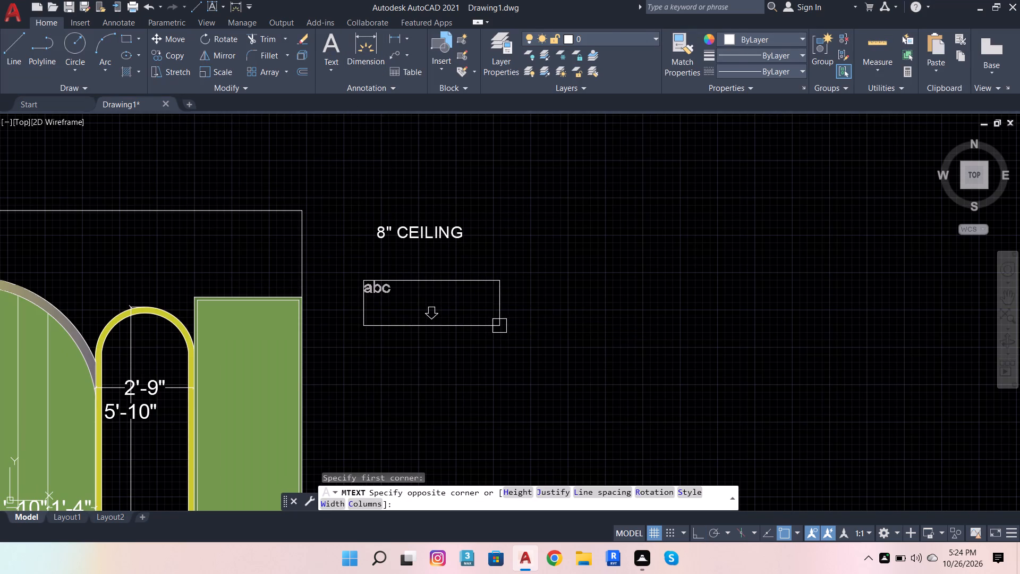
click(499, 326)
scroll(408, 298, up, 2)
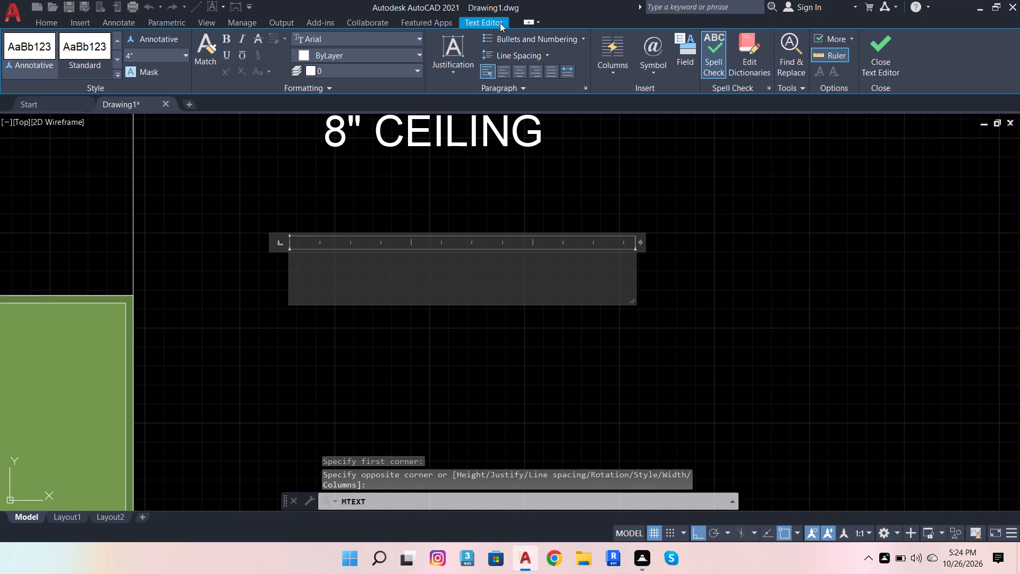
click(517, 76)
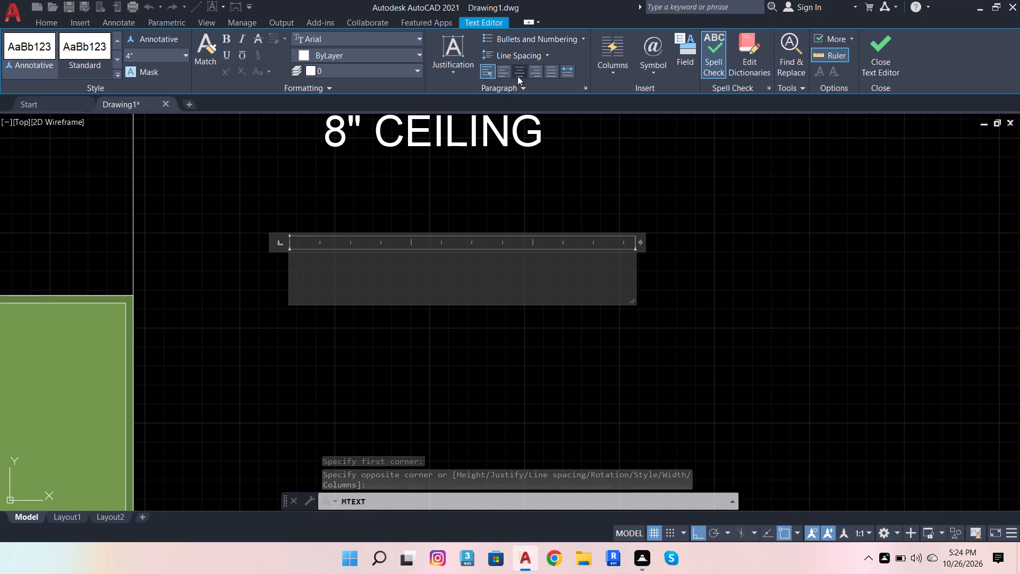
click(517, 269)
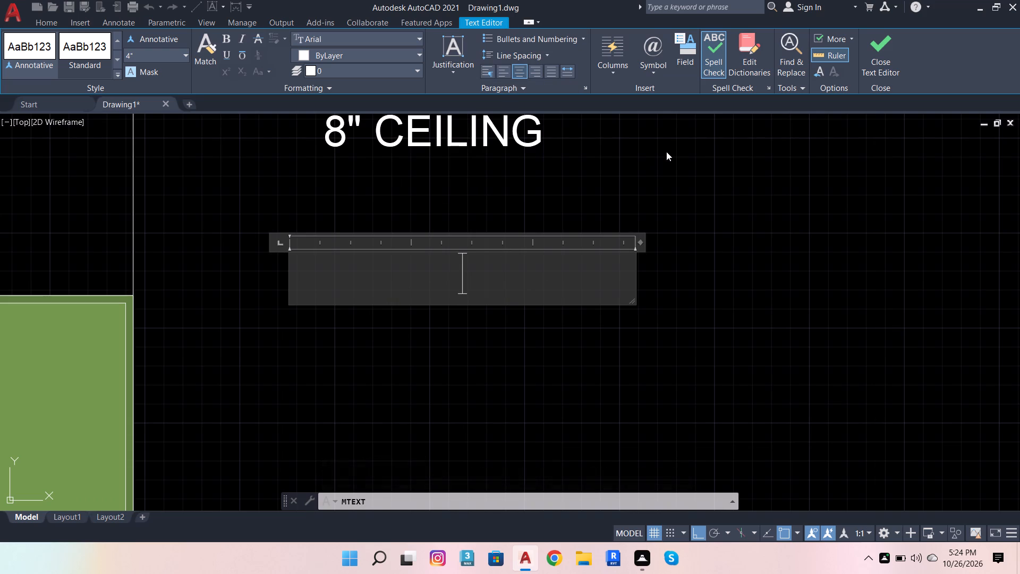
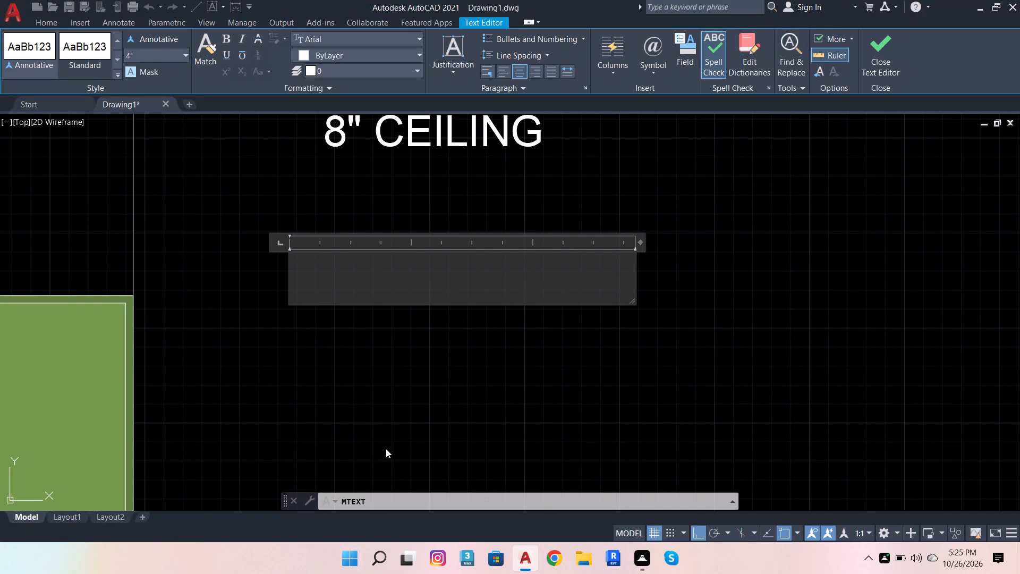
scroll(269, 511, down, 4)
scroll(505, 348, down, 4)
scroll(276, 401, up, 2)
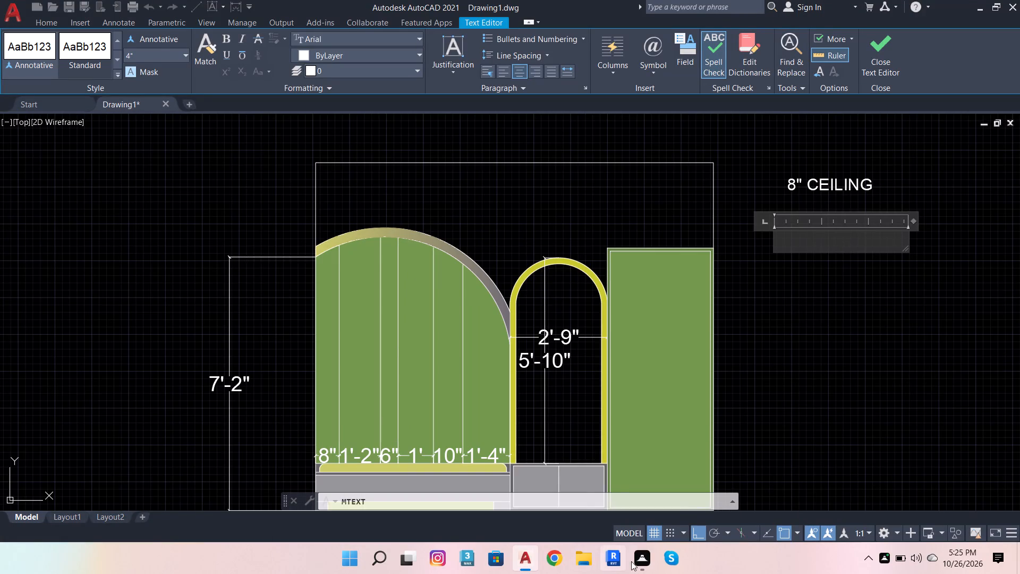
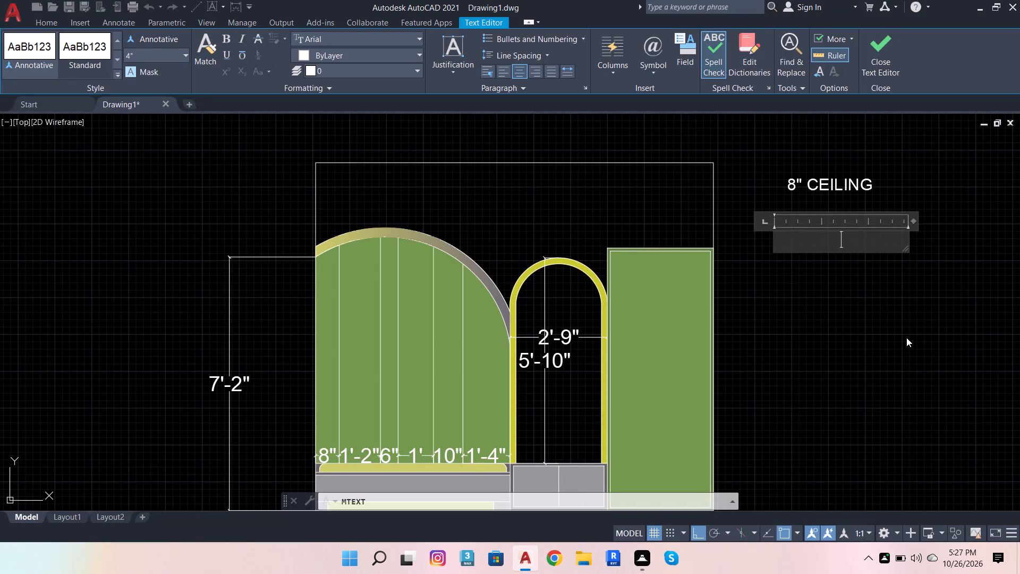
Enter LOUVER in the open multiline text box below the 8" CEILING note and finish the note.
scroll(606, 350, down, 1)
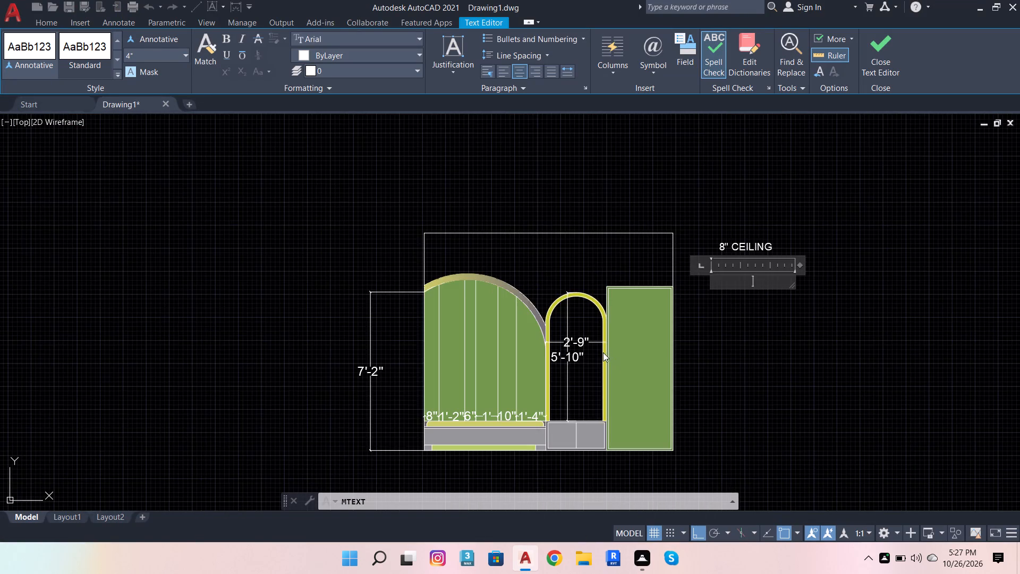
scroll(601, 353, up, 2)
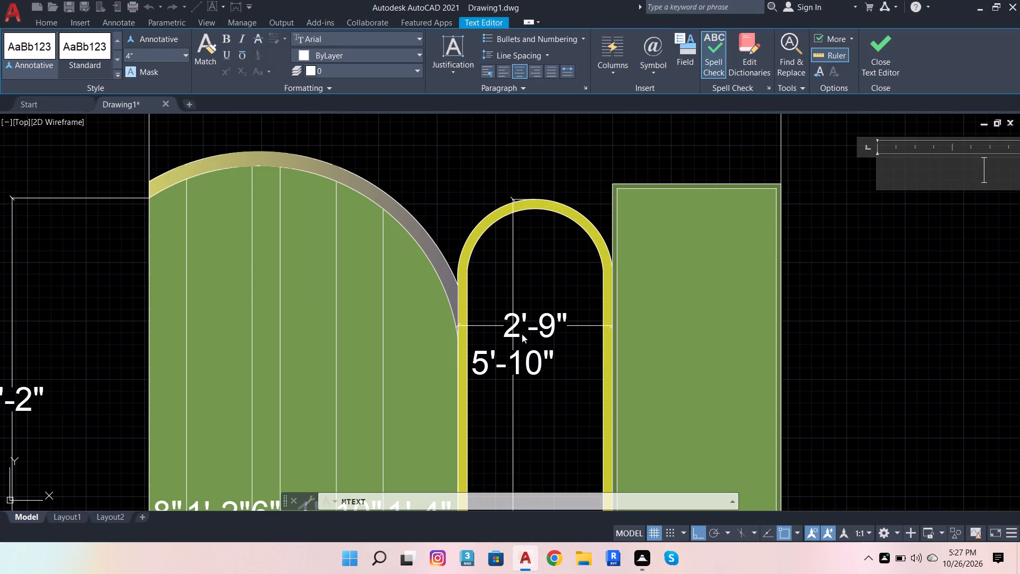
scroll(589, 293, down, 2)
scroll(775, 248, up, 1)
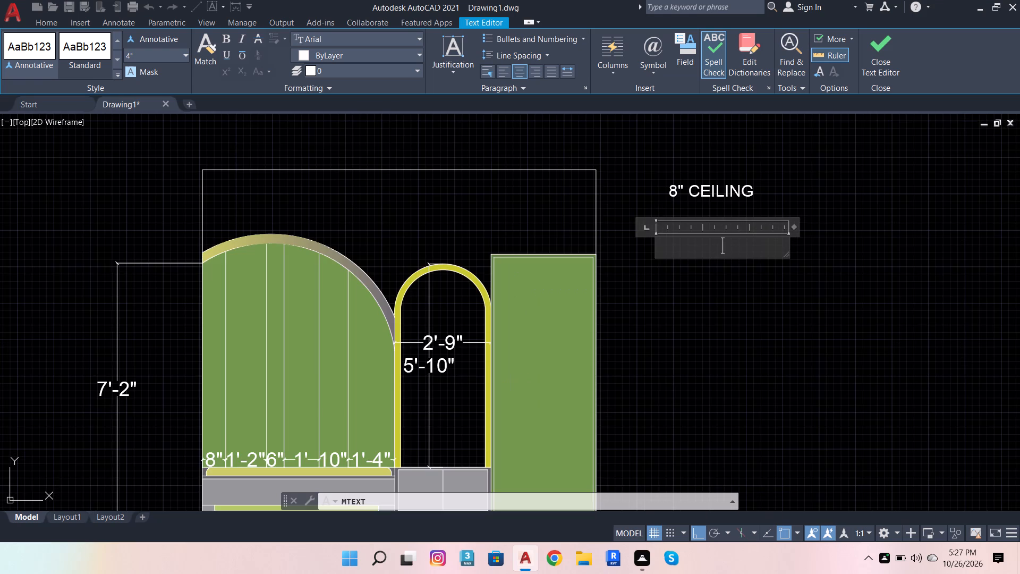
text(LO)
key(u)
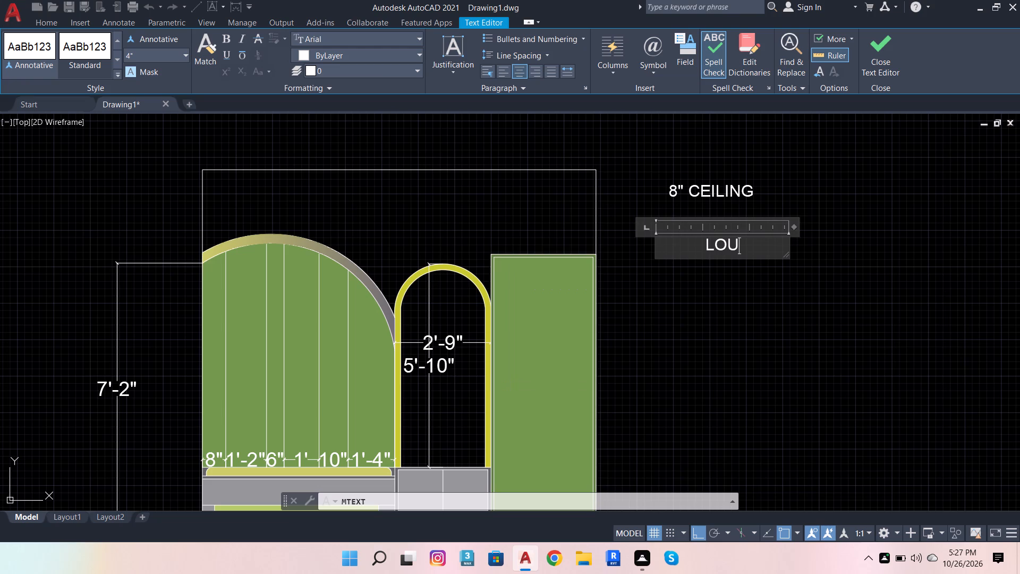
key(v)
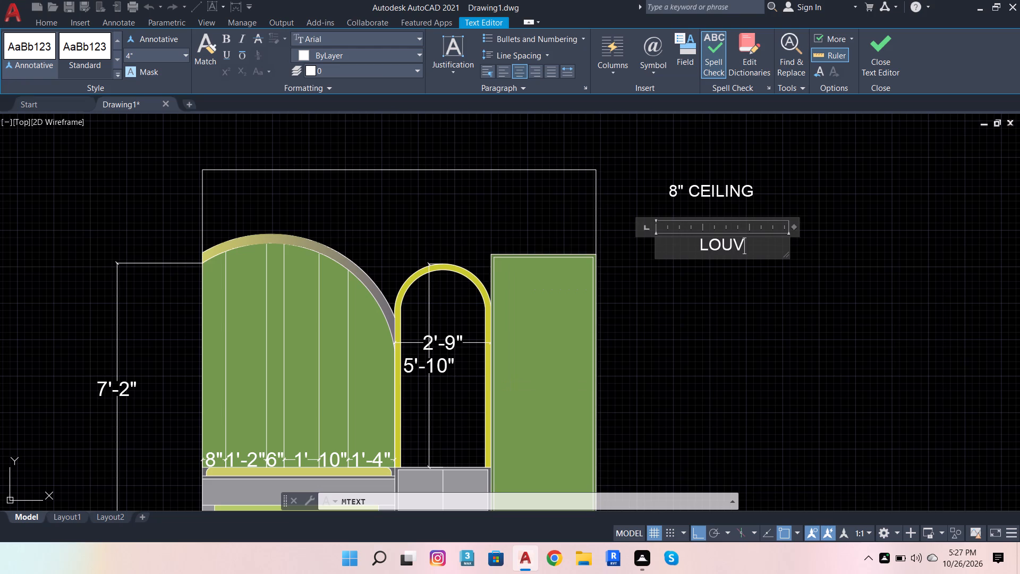
text(ER)
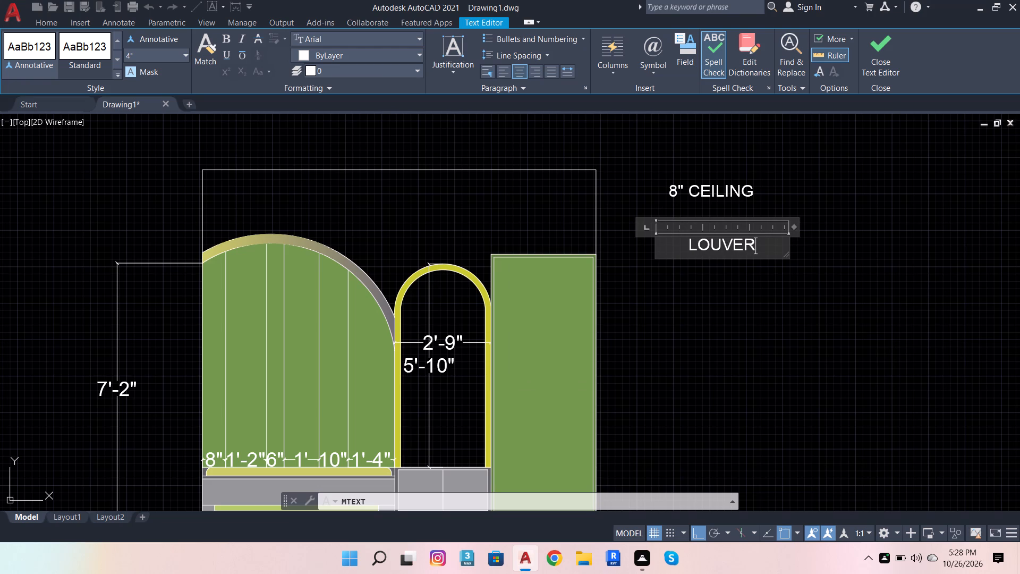
key(d)
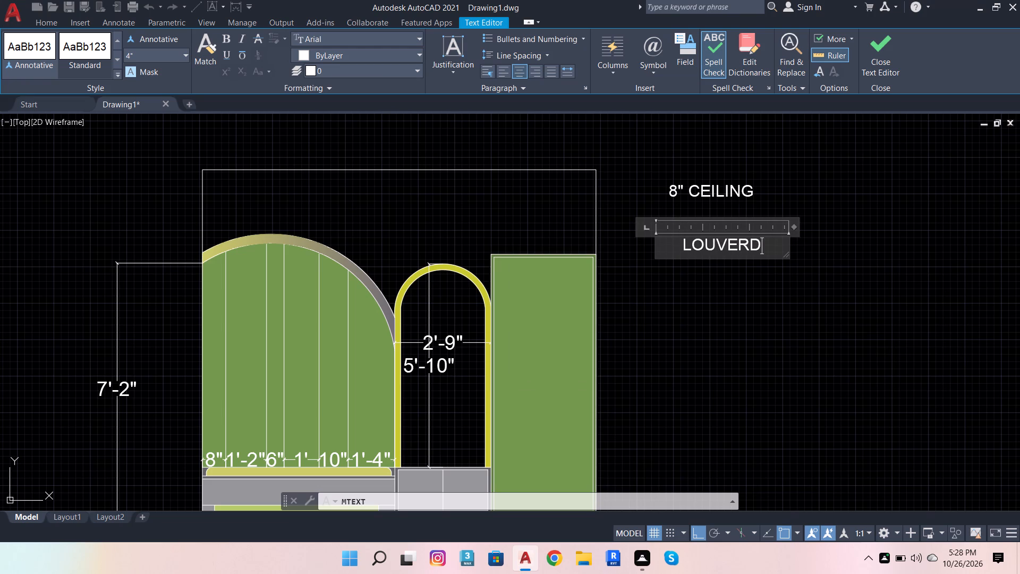
key(BackSpace)
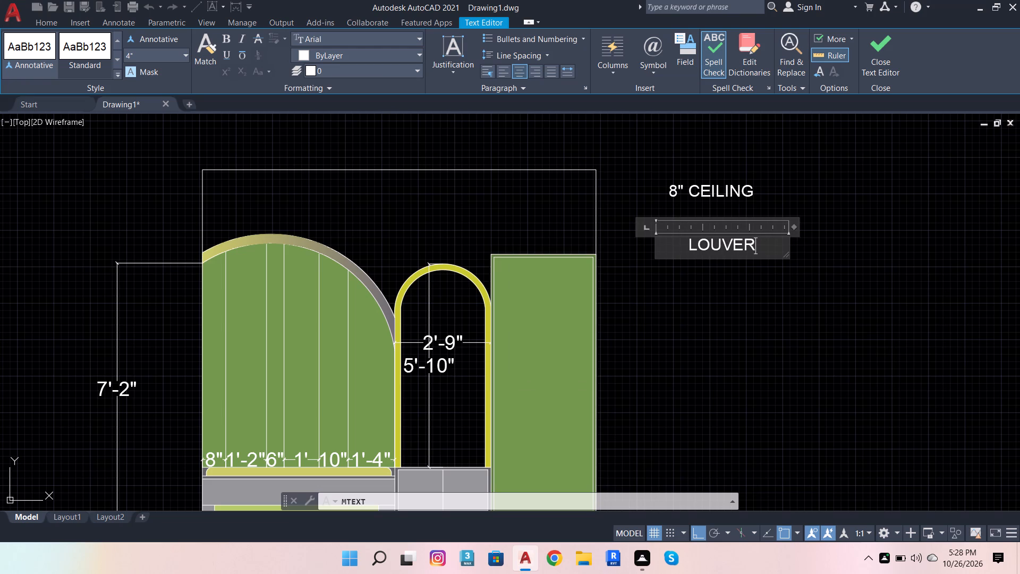
click(825, 280)
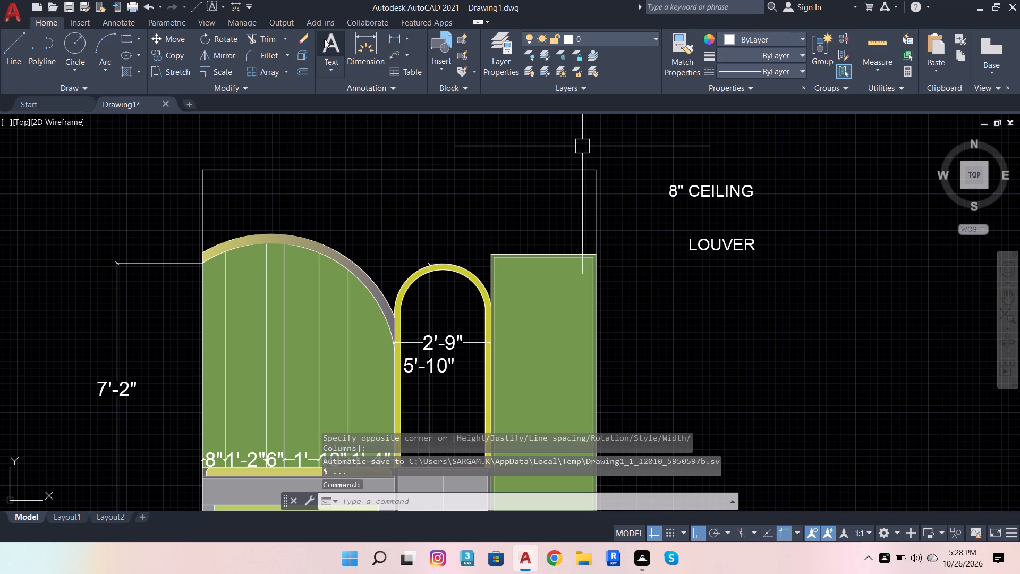
Place a new multiline text box below the LOUVER note and set its paragraph justification to center.
click(325, 39)
scroll(712, 280, up, 2)
click(563, 264)
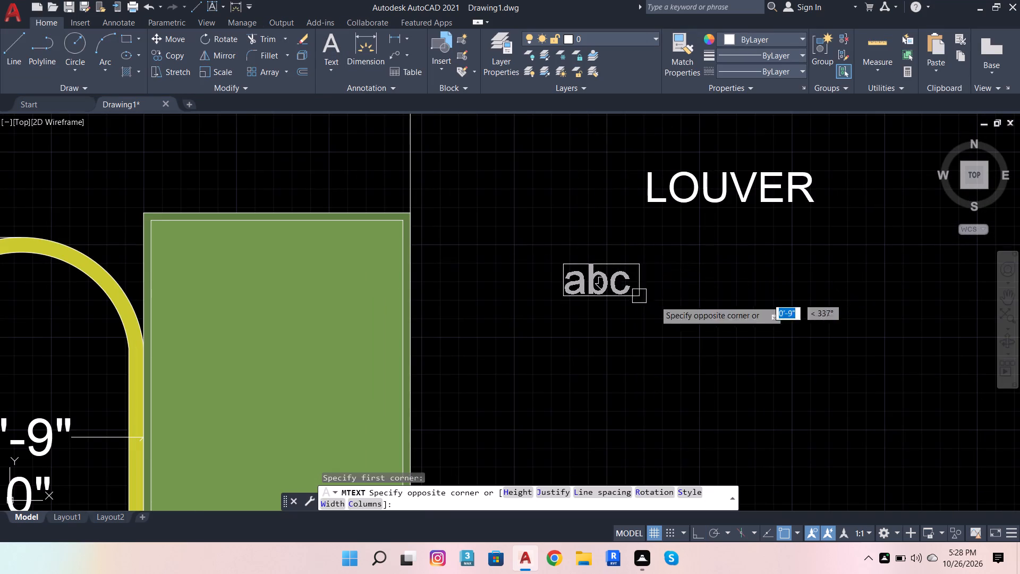
click(860, 361)
scroll(706, 308, up, 1)
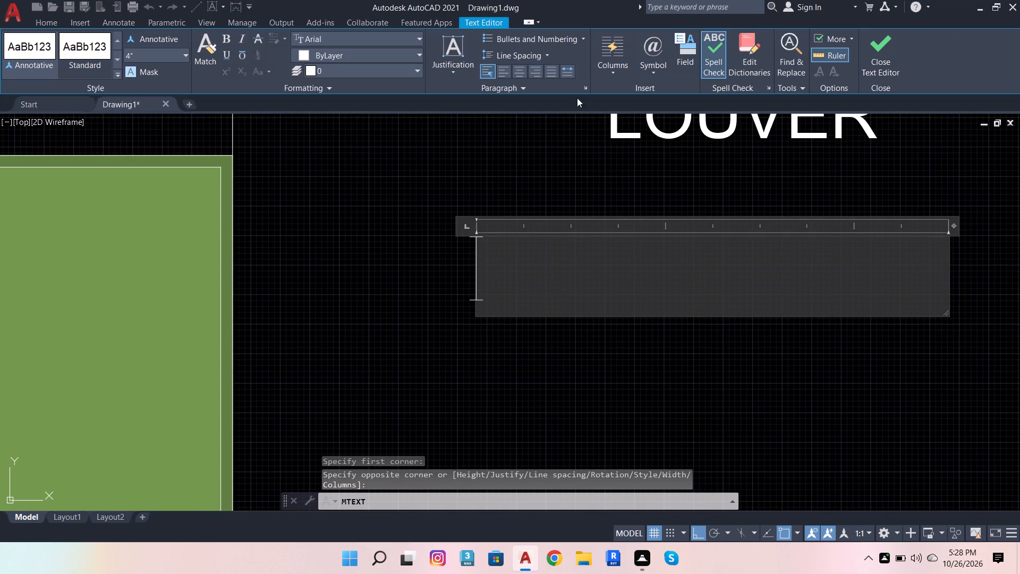
click(520, 77)
click(636, 278)
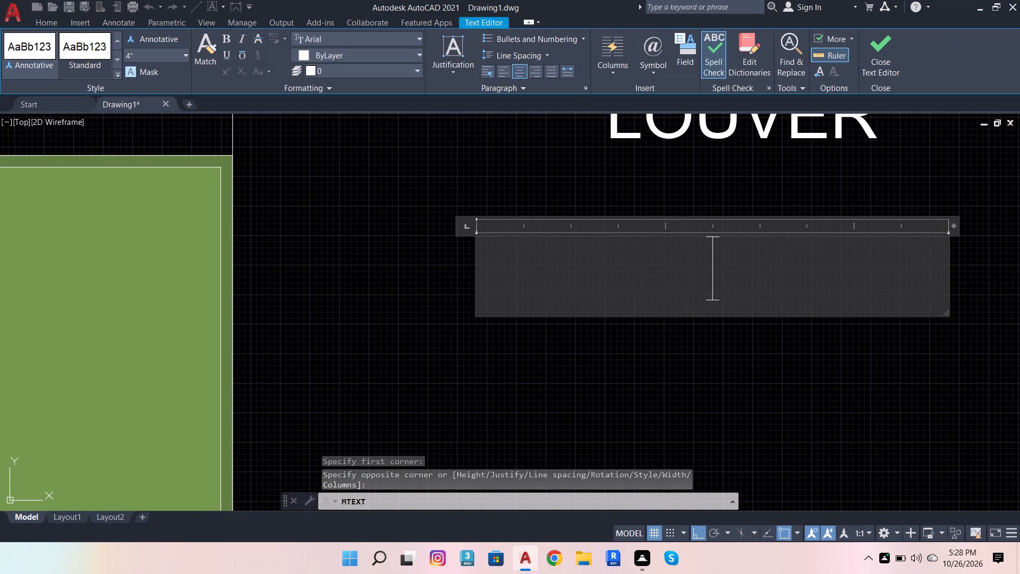
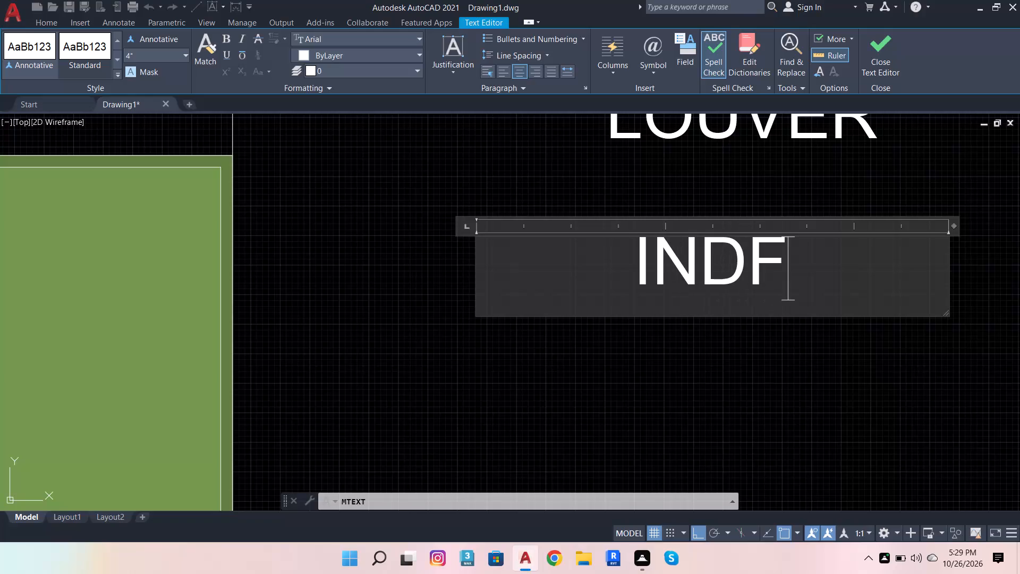
Complete the open text box as INDIRECT LIGHT on two lines and finish the note.
key(BackSpace)
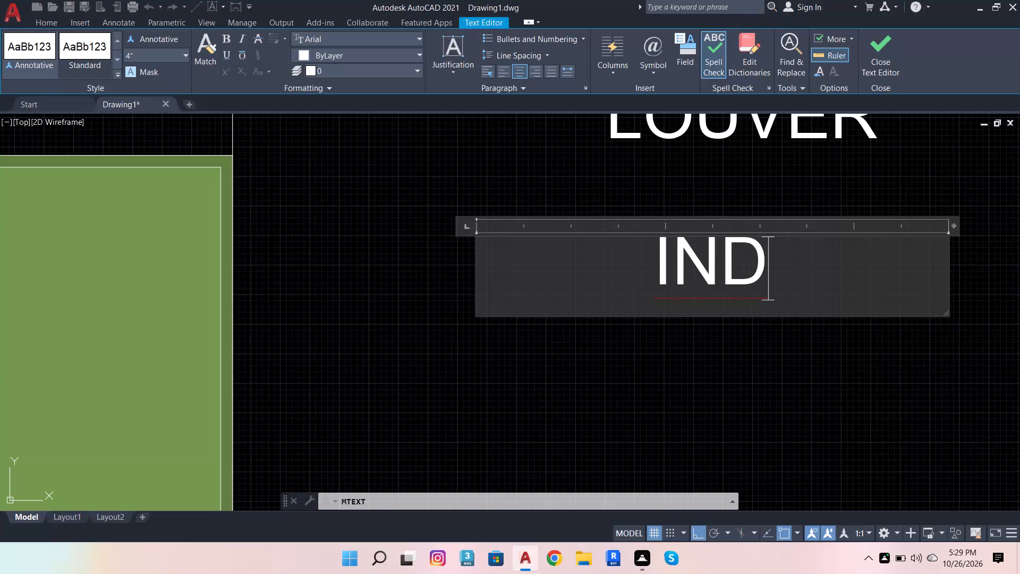
key(i)
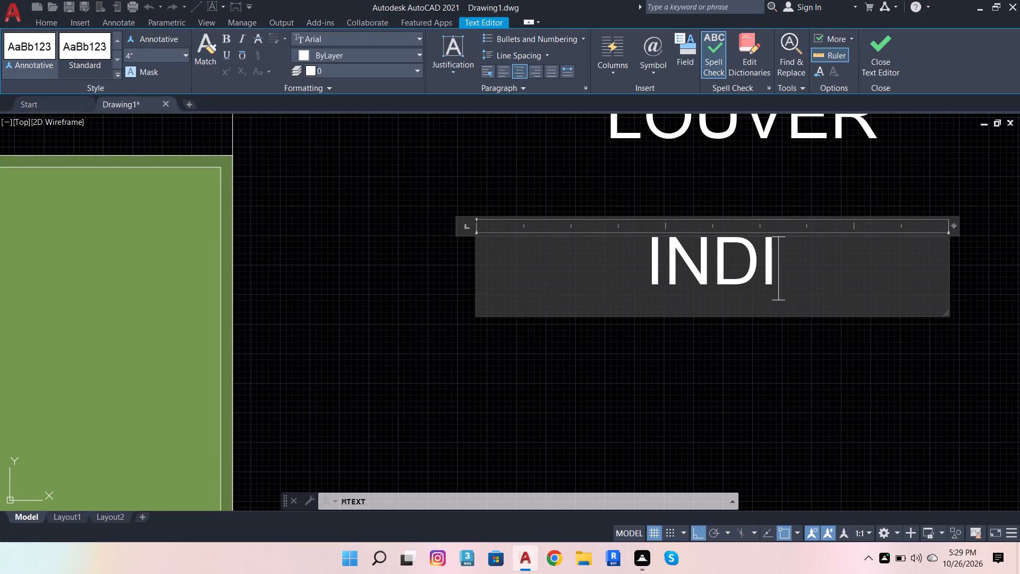
key(r)
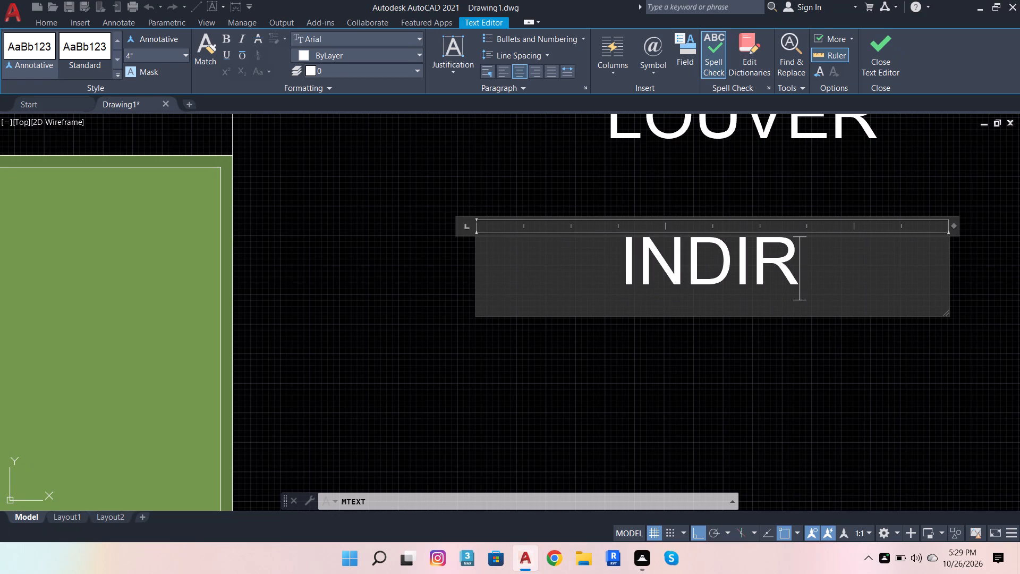
text(ECT)
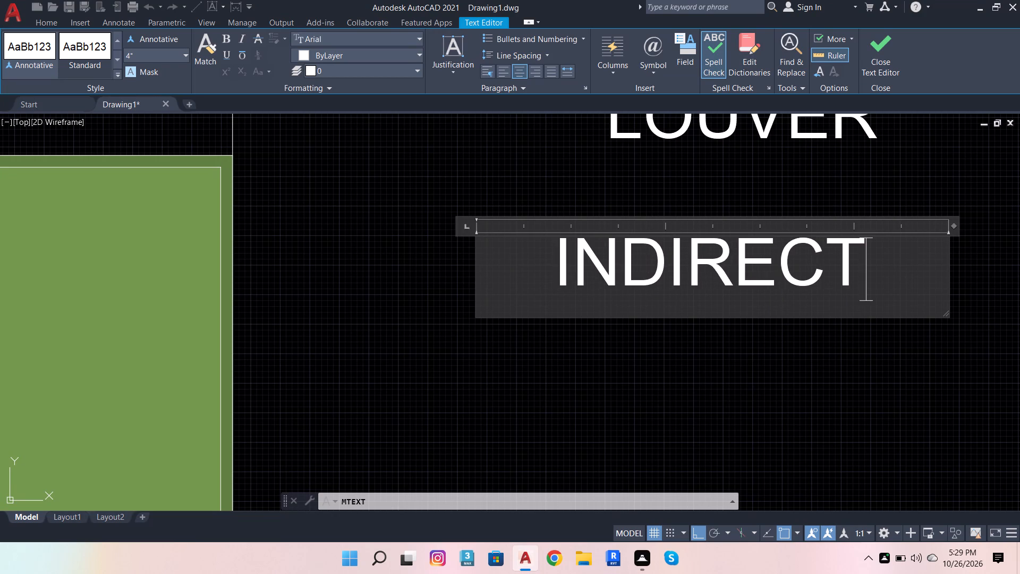
key(Return)
text(LI)
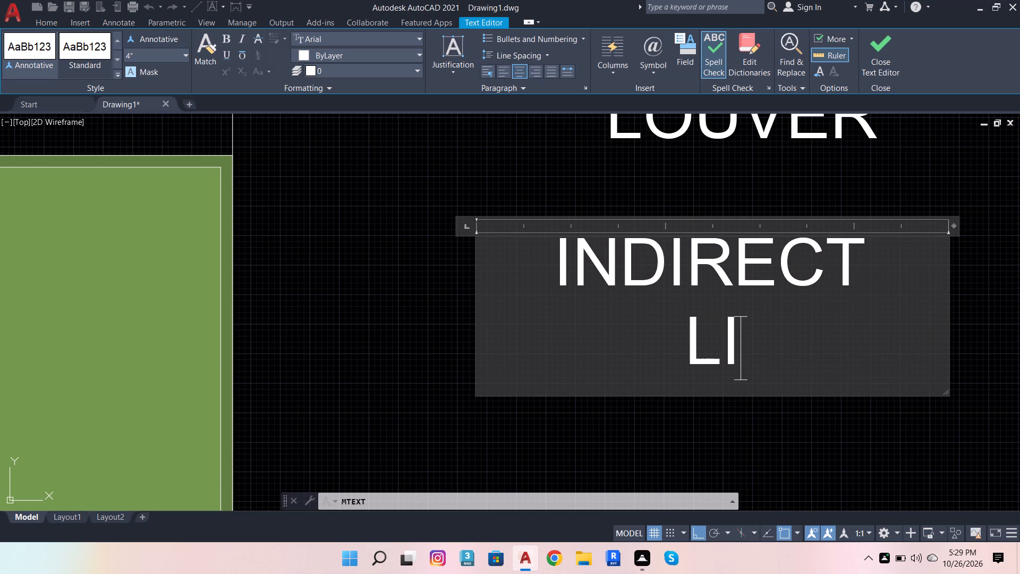
key(g)
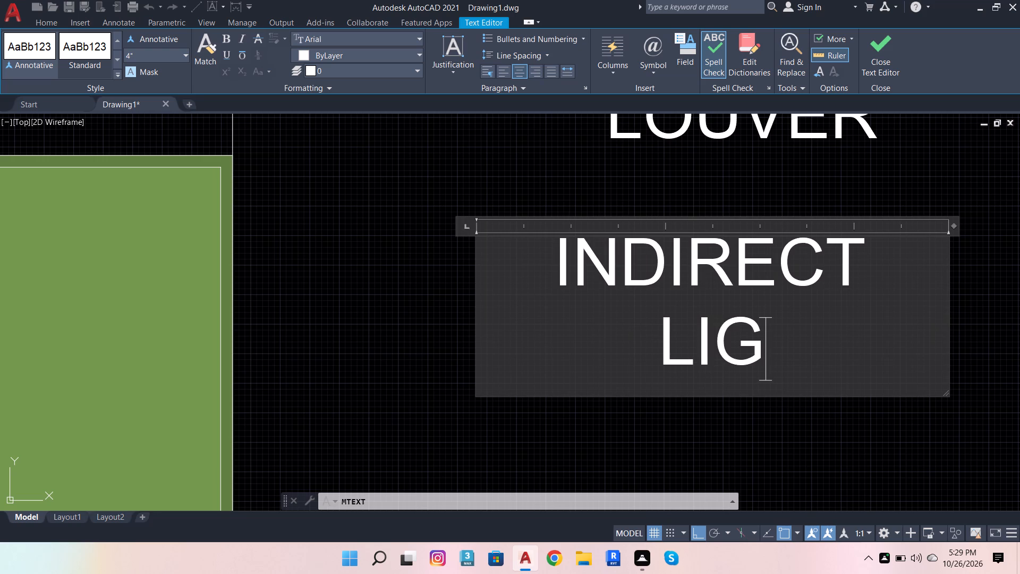
text(HT)
scroll(990, 134, down, 2)
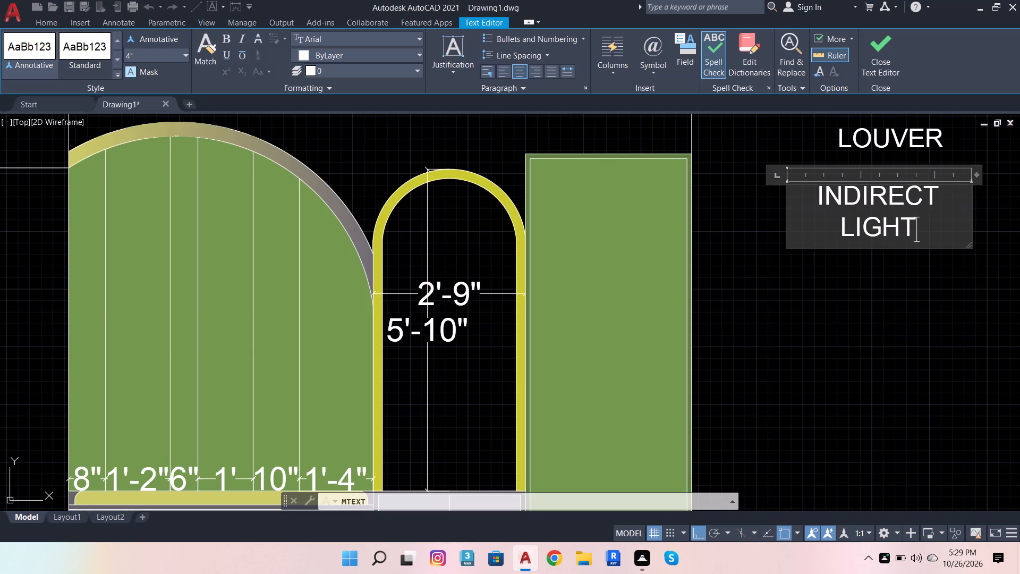
click(895, 281)
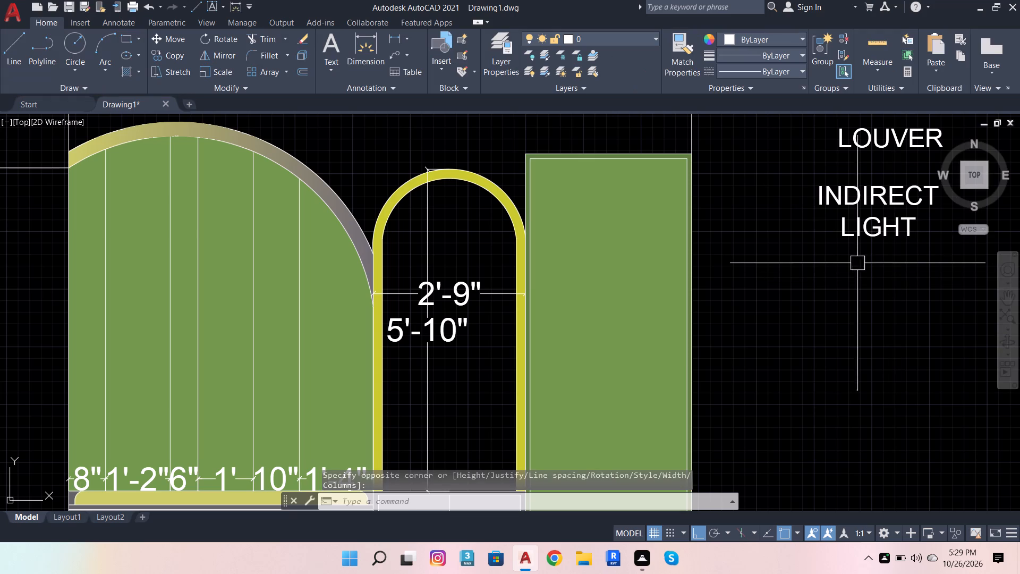
Add a multiline text note reading 1 1/2" BORDER, with a stacked fraction, below the INDIRECT LIGHT note.
click(340, 52)
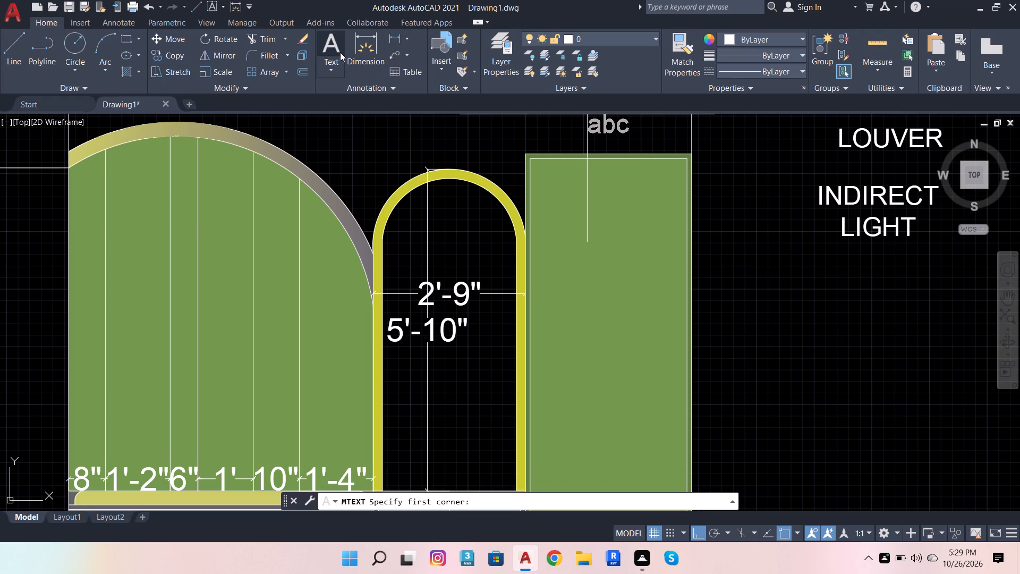
scroll(537, 328, down, 2)
scroll(702, 322, up, 2)
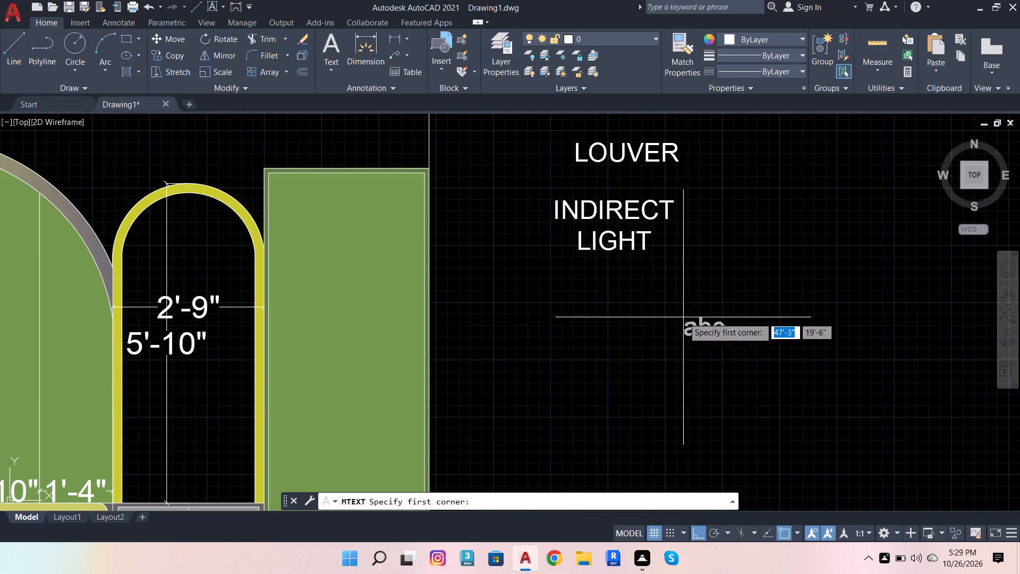
click(550, 266)
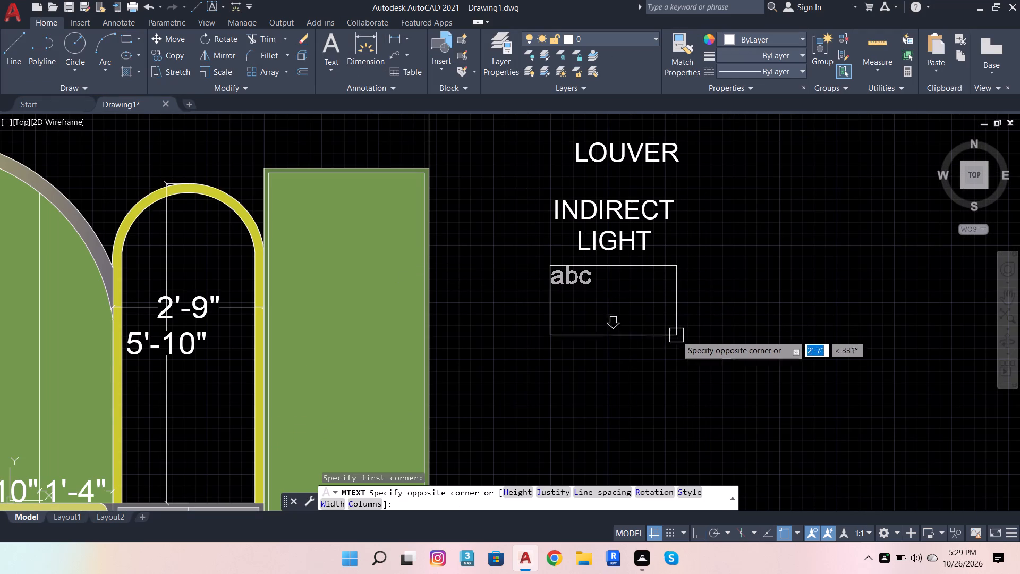
click(711, 322)
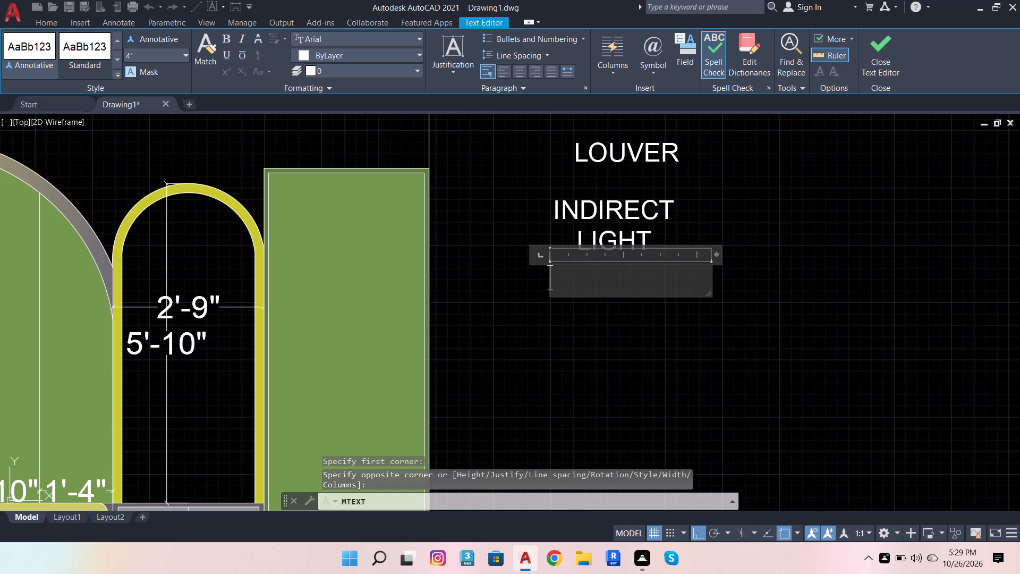
scroll(657, 294, up, 1)
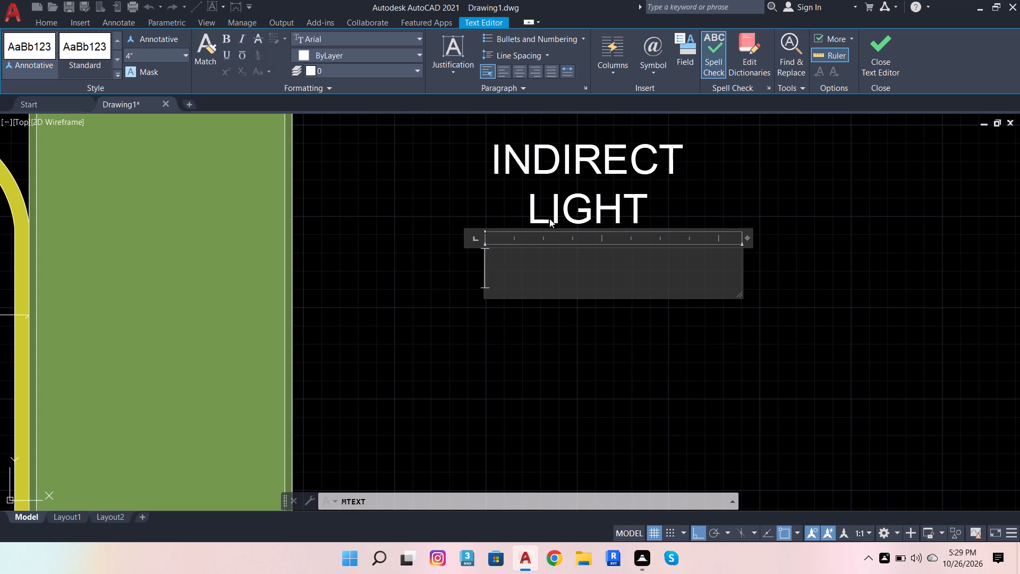
text(1)
key(space)
text(1/2)
key(Return)
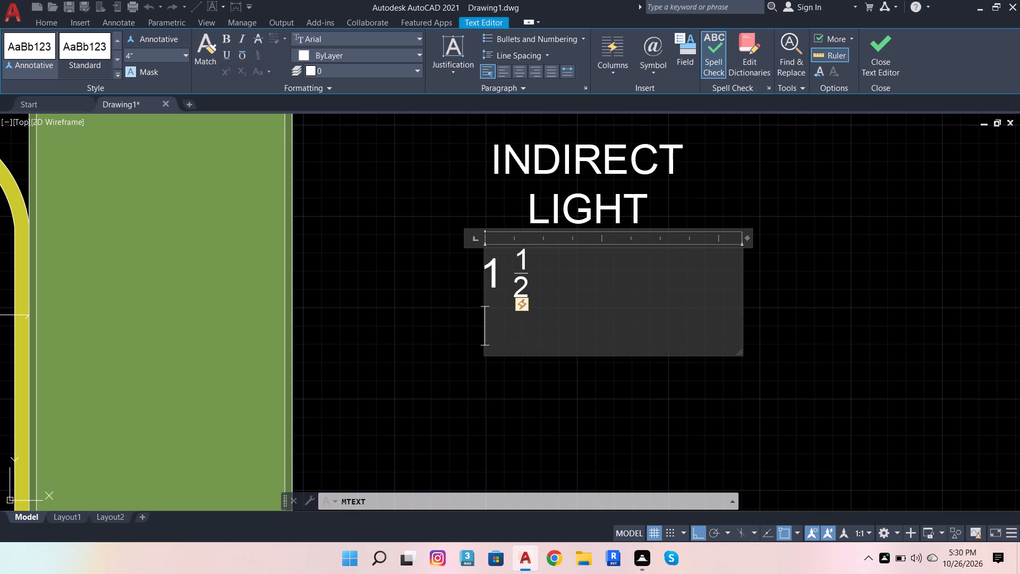
click(529, 278)
click(545, 277)
key(apostrophe)
key(apostrophe)
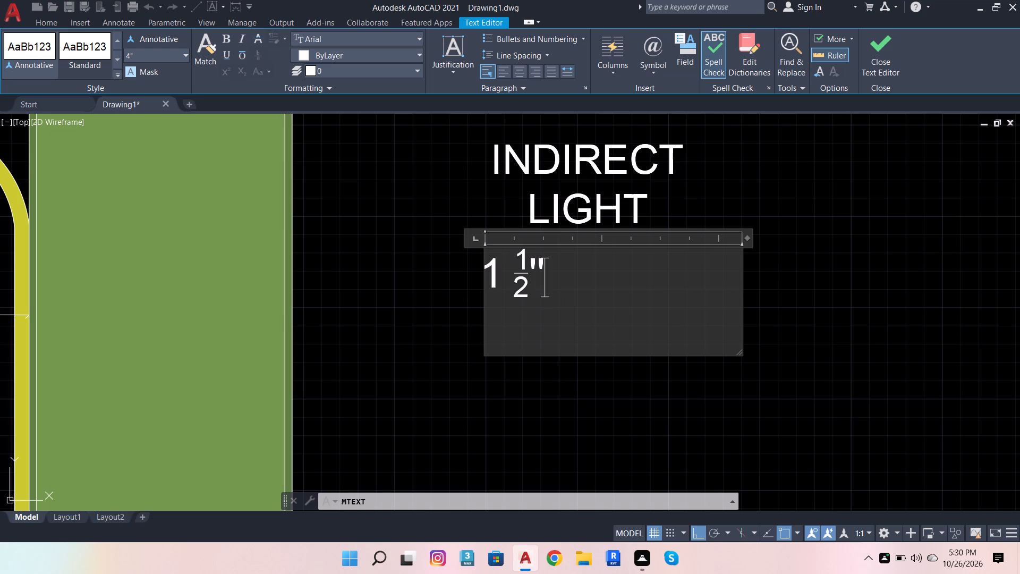
key(space)
text(BOR)
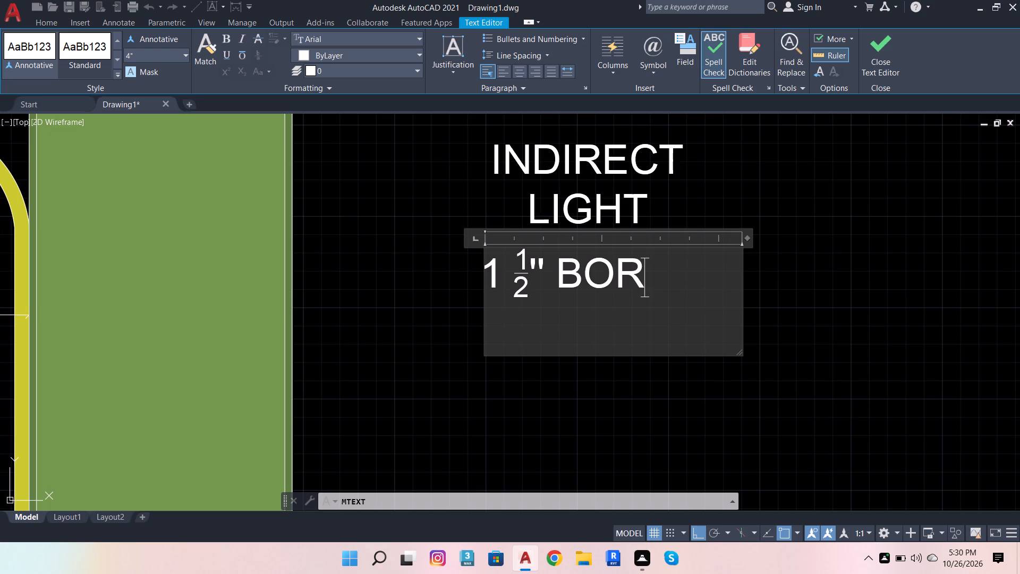
text(DER)
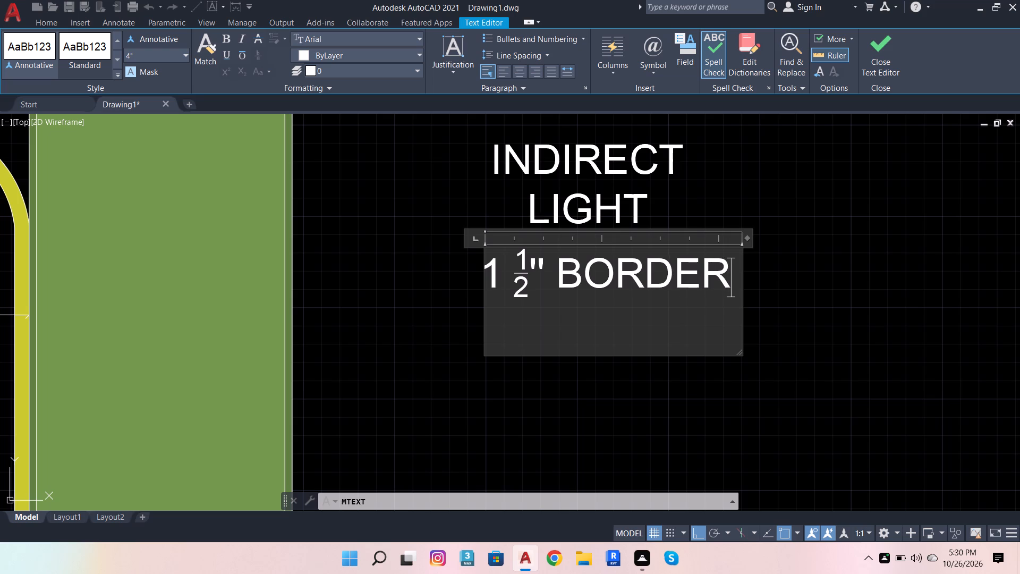
click(619, 400)
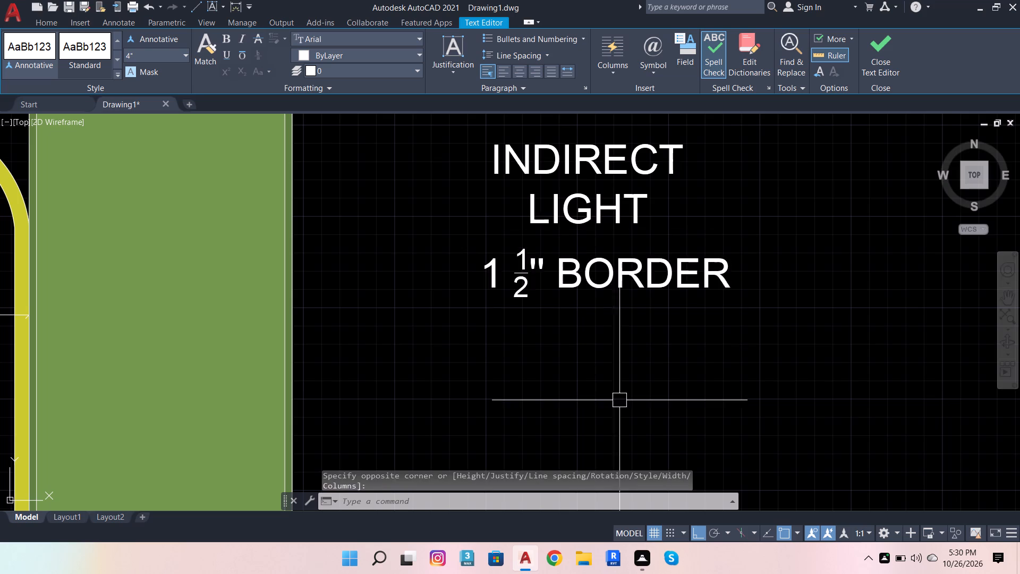
Add a multiline text note reading 1.5" GOLD BORDER on two lines below the 1 1/2" BORDER note.
scroll(504, 274, down, 4)
scroll(519, 333, up, 2)
key(space)
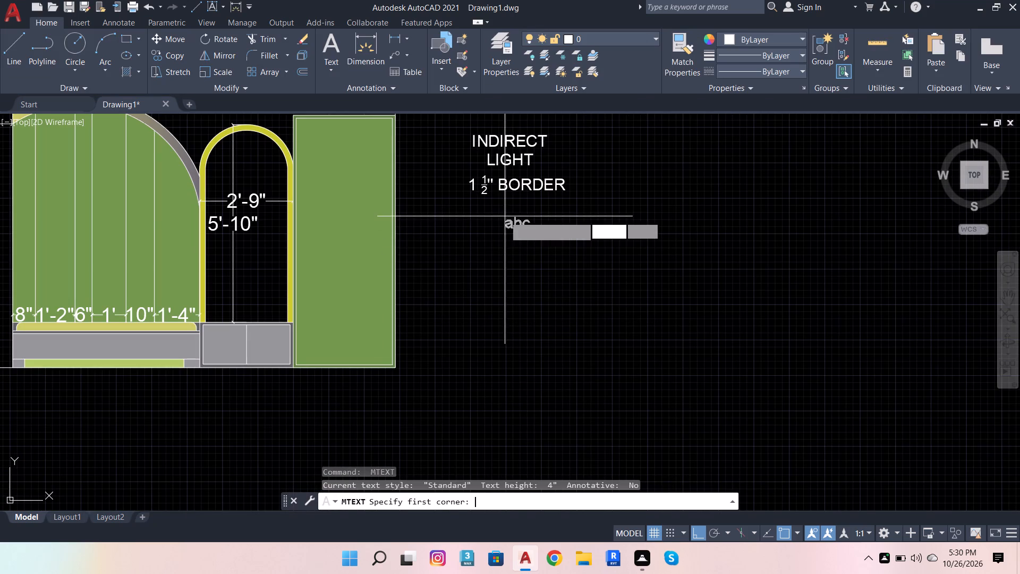
click(449, 200)
click(608, 235)
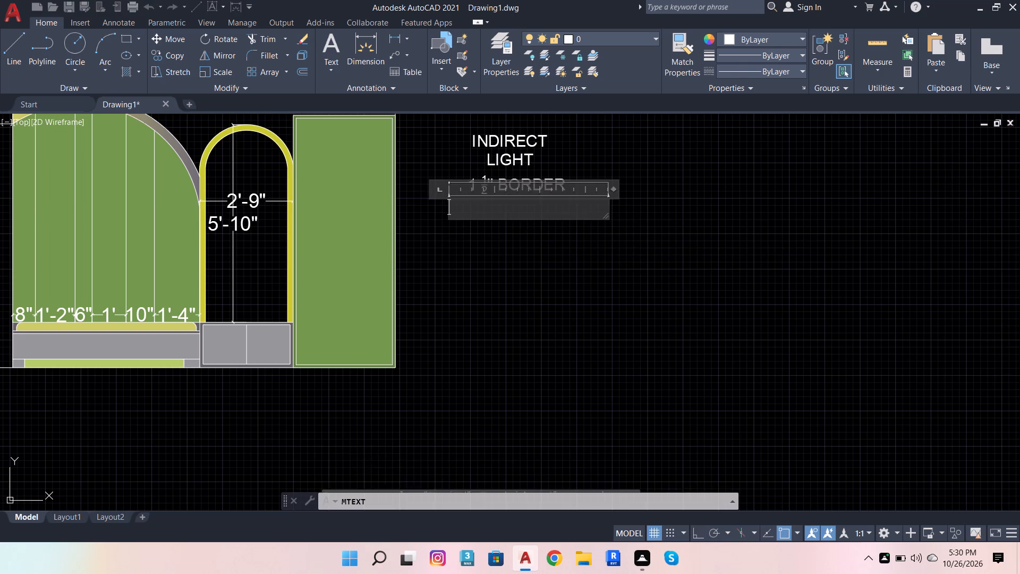
scroll(475, 209, up, 2)
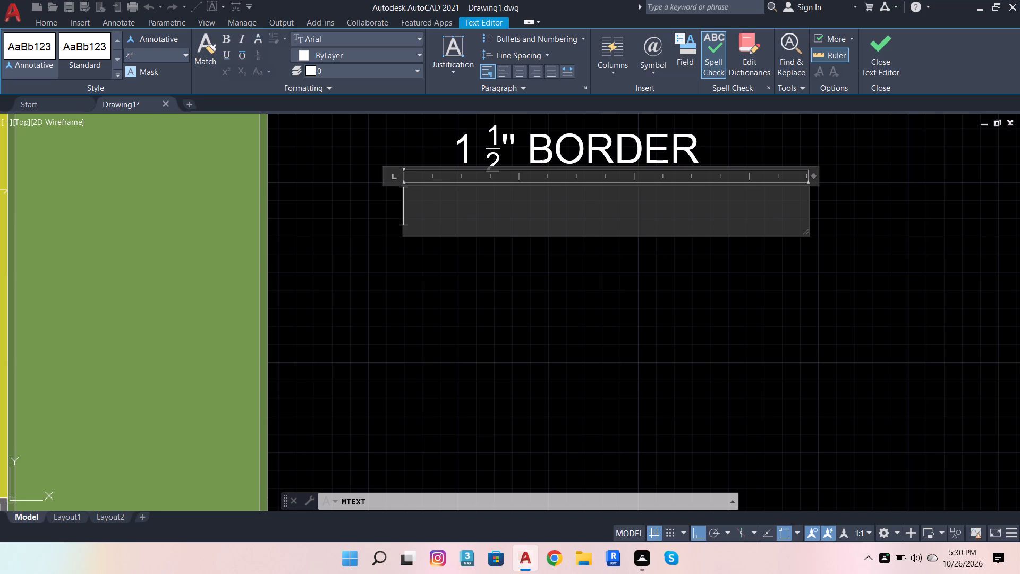
text(1')
key(BackSpace)
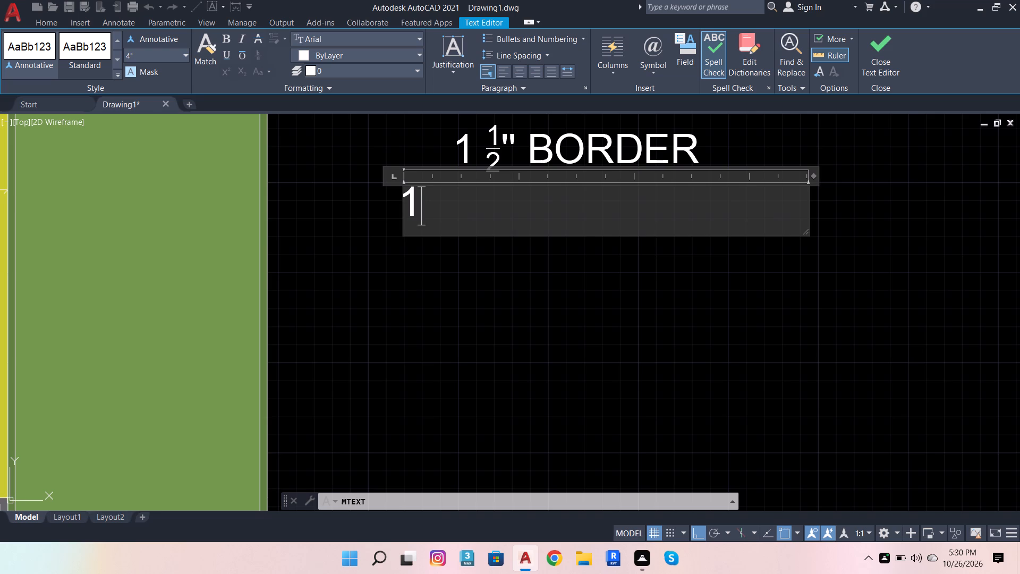
text(.5)
key(shift+quotedbl)
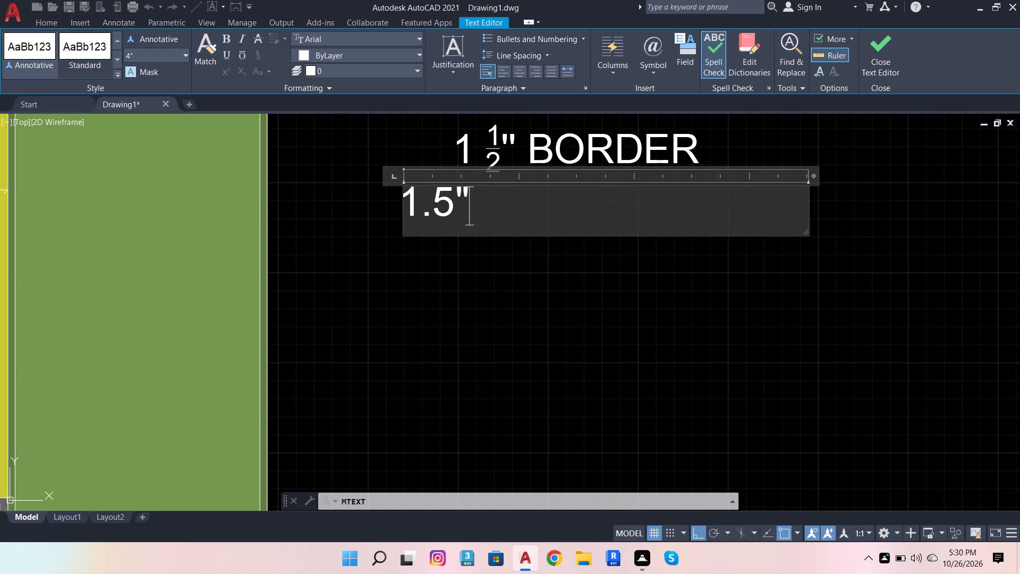
key(space)
text(GOLD)
key(space)
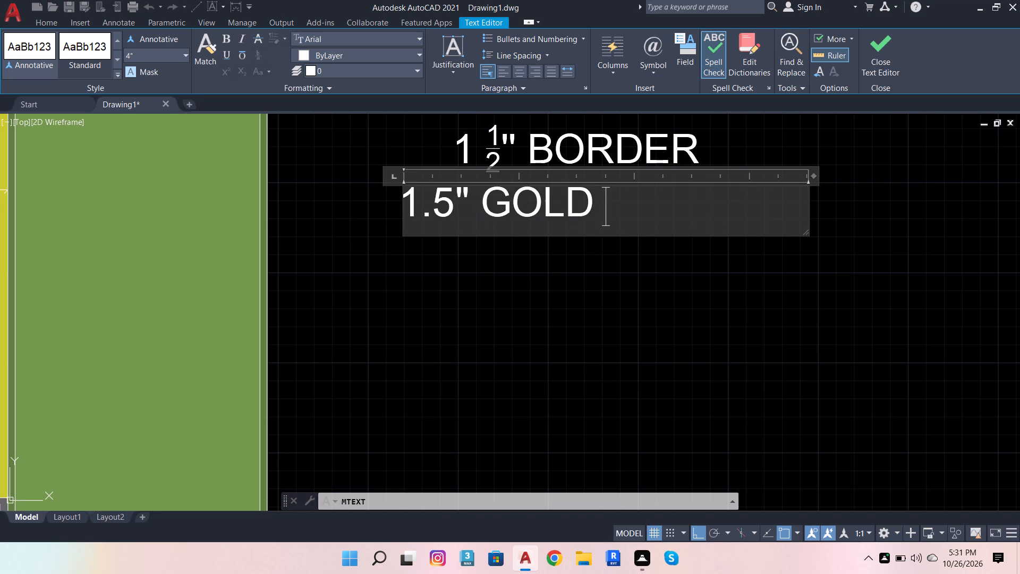
key(Return)
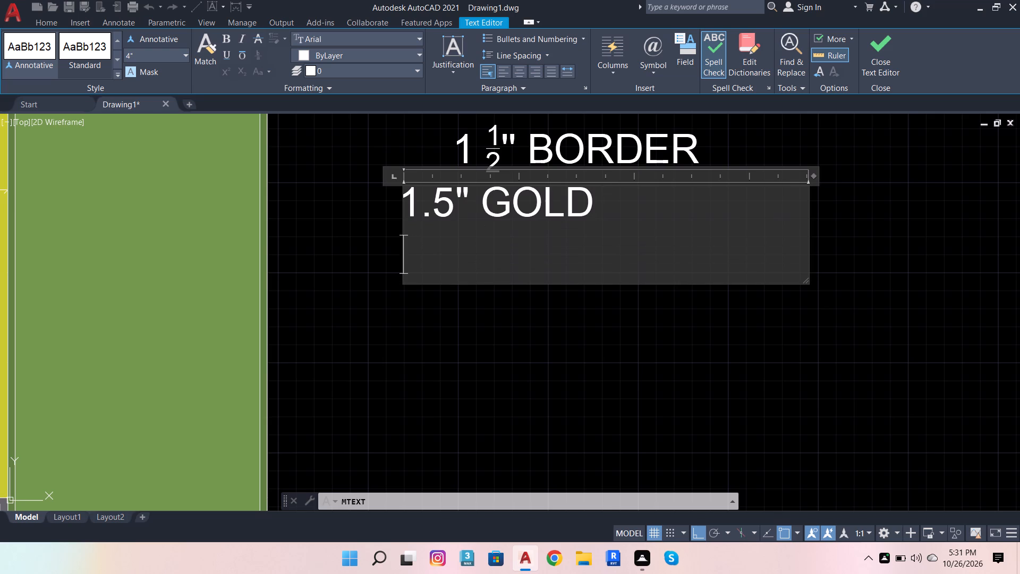
key(b)
text(ORDER)
key(Return)
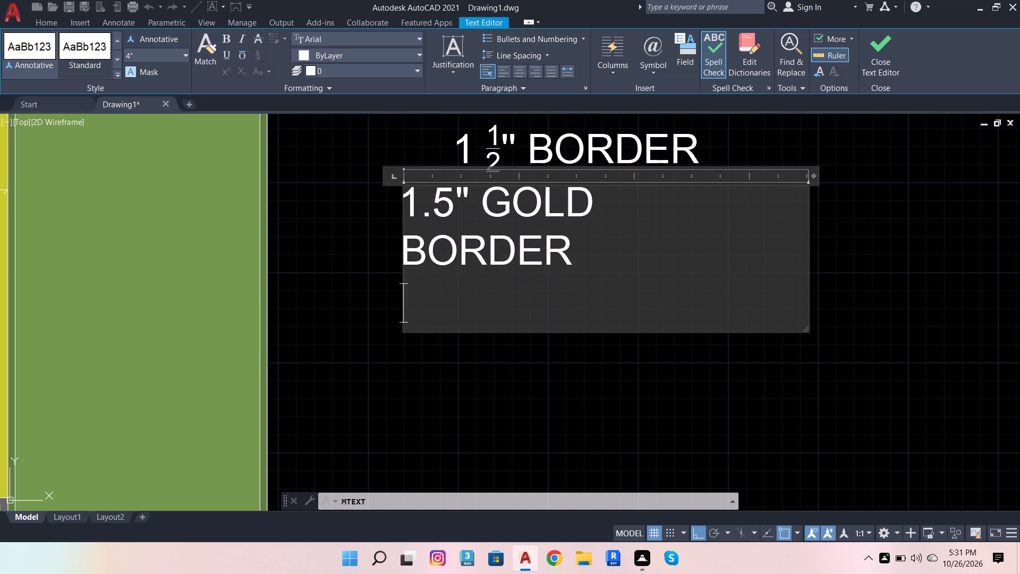
click(514, 386)
Add a multiline text note reading MIRROR below the 1.5" GOLD BORDER note.
scroll(518, 259, down, 4)
scroll(545, 294, up, 2)
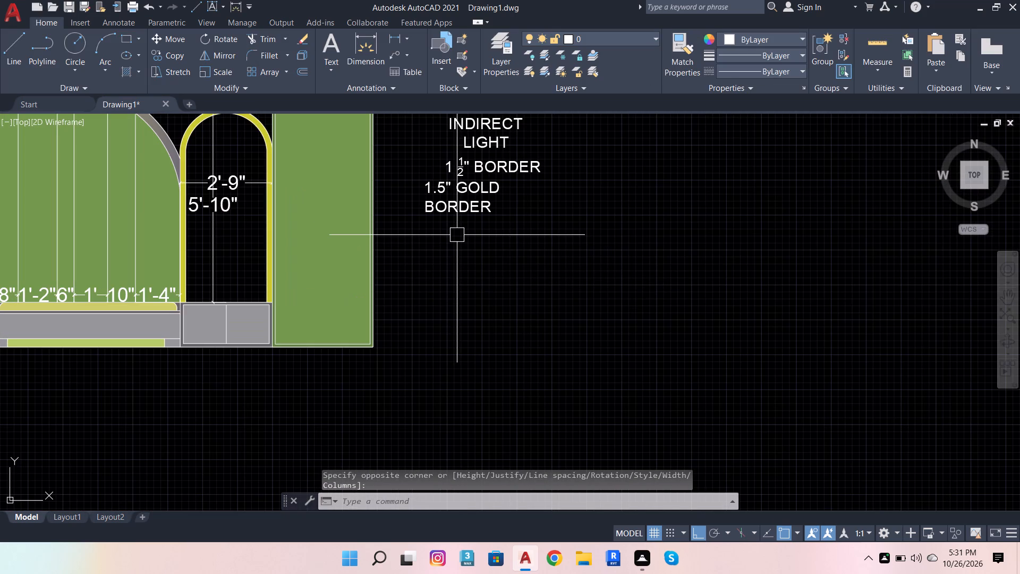
key(space)
click(416, 231)
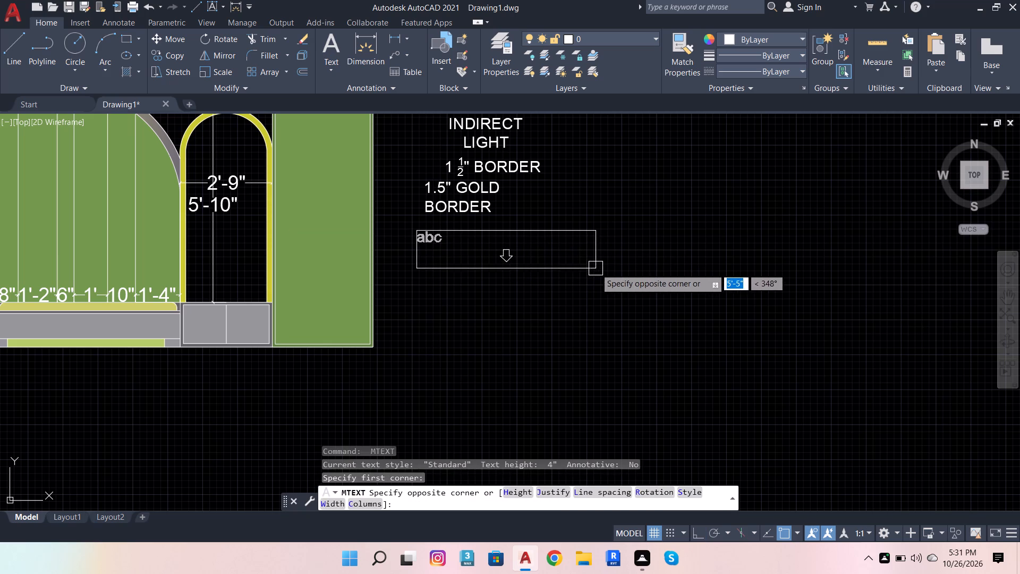
click(594, 269)
scroll(463, 255, up, 2)
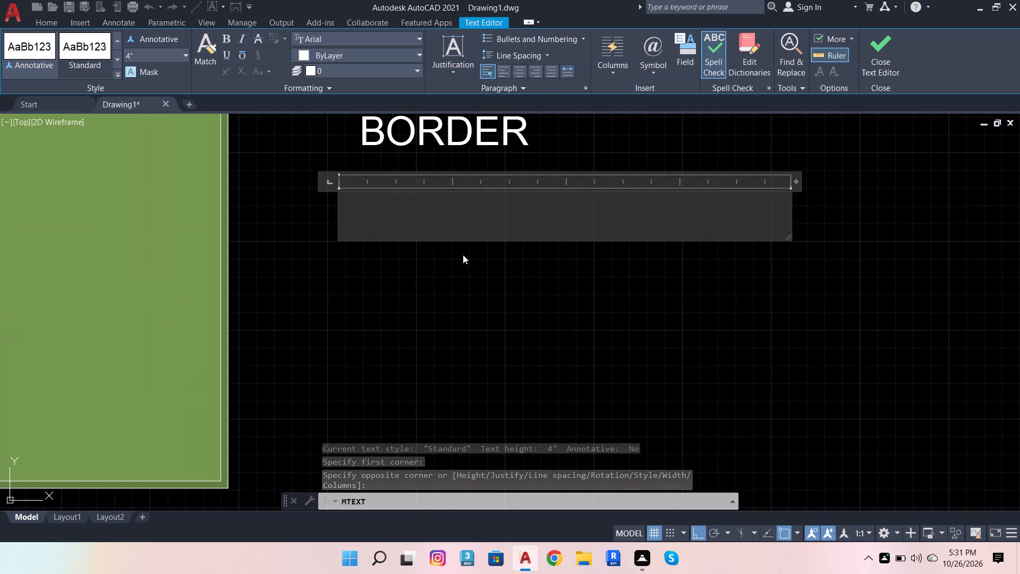
text(MIOO)
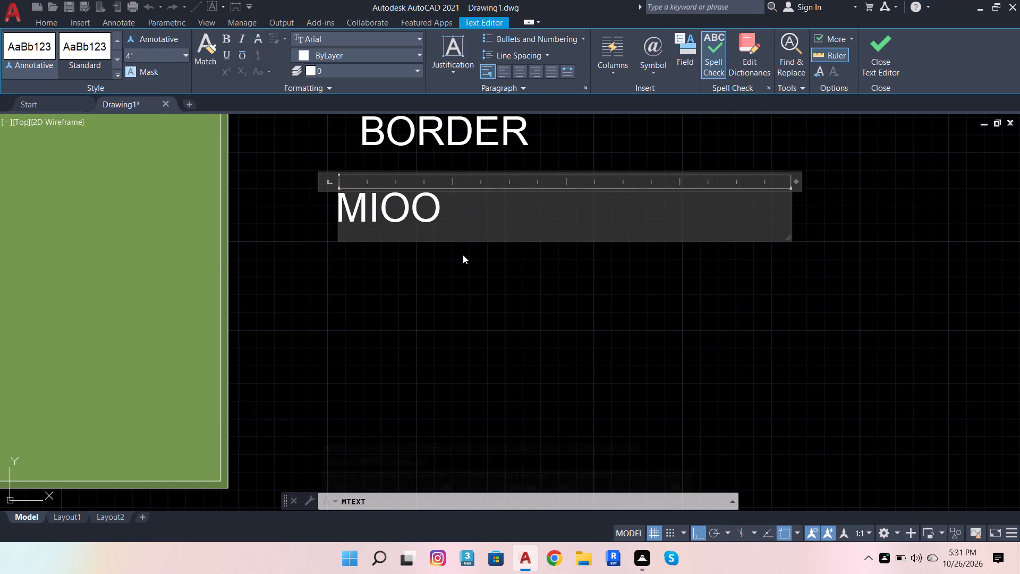
key(BackSpace)
key(BackSpace)
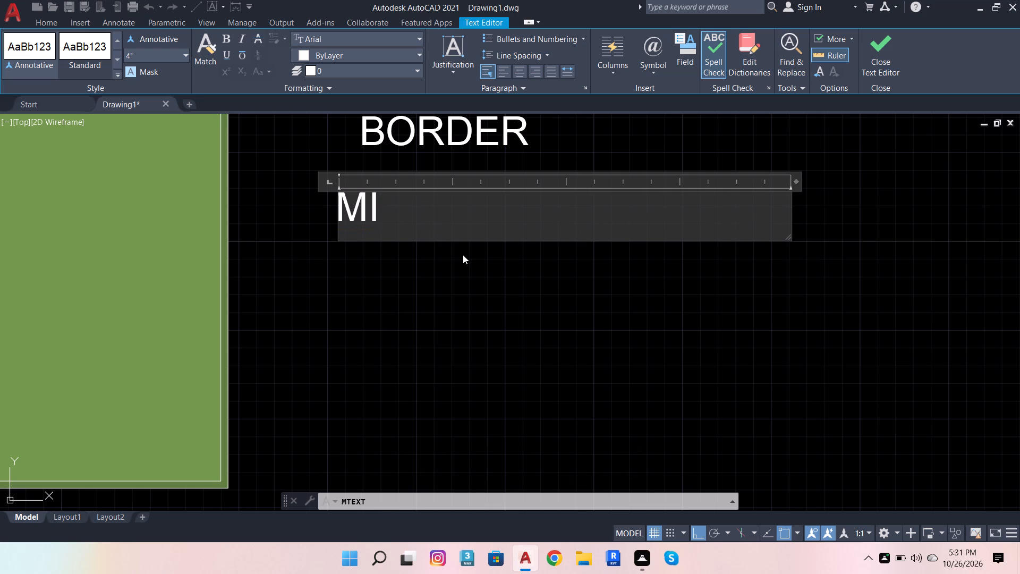
text(RR)
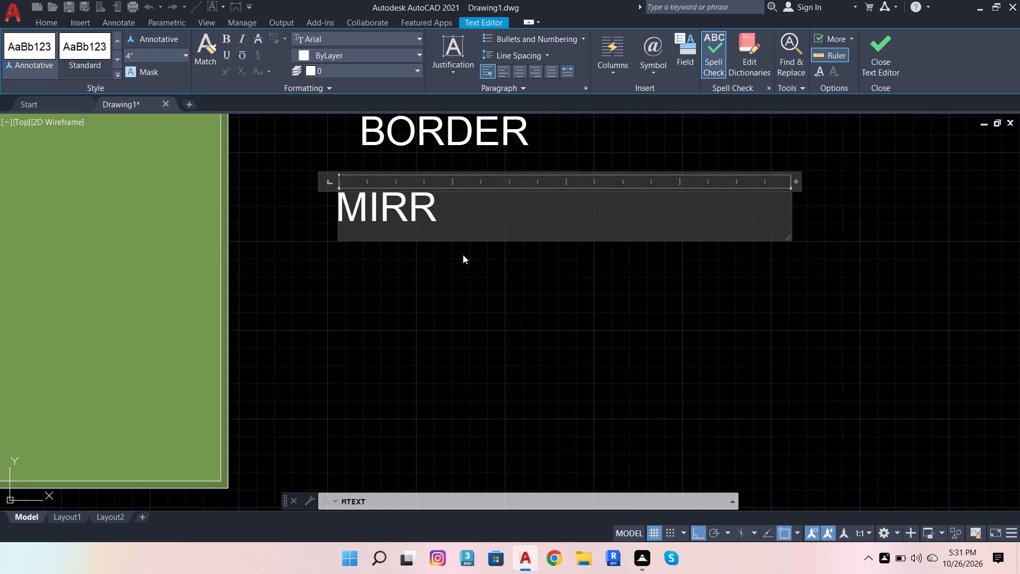
text(OR)
click(485, 274)
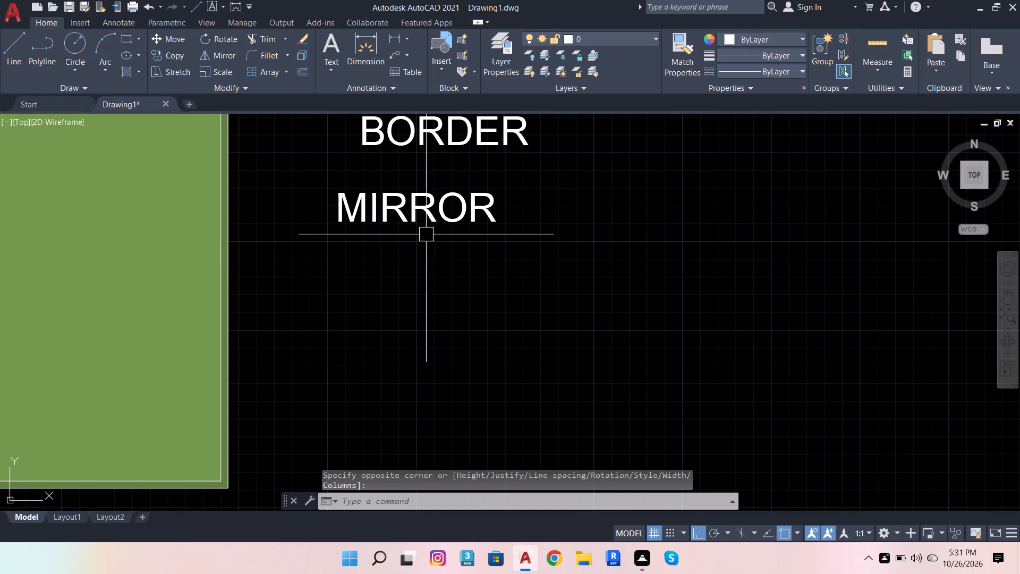
Add a multiline text note reading GOLDEN T.PATTI on two lines below the MIRROR note.
key(space)
click(335, 255)
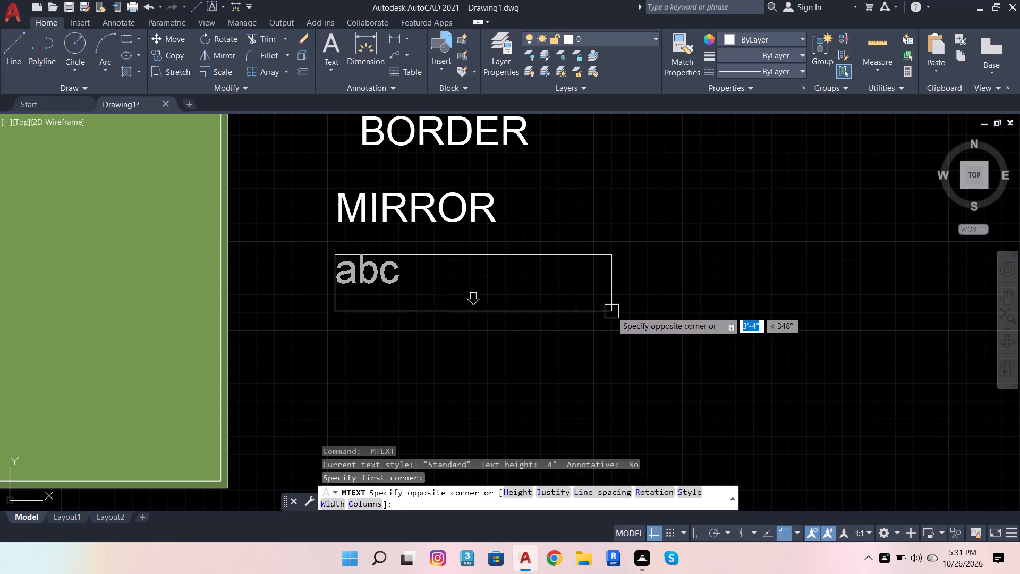
click(612, 310)
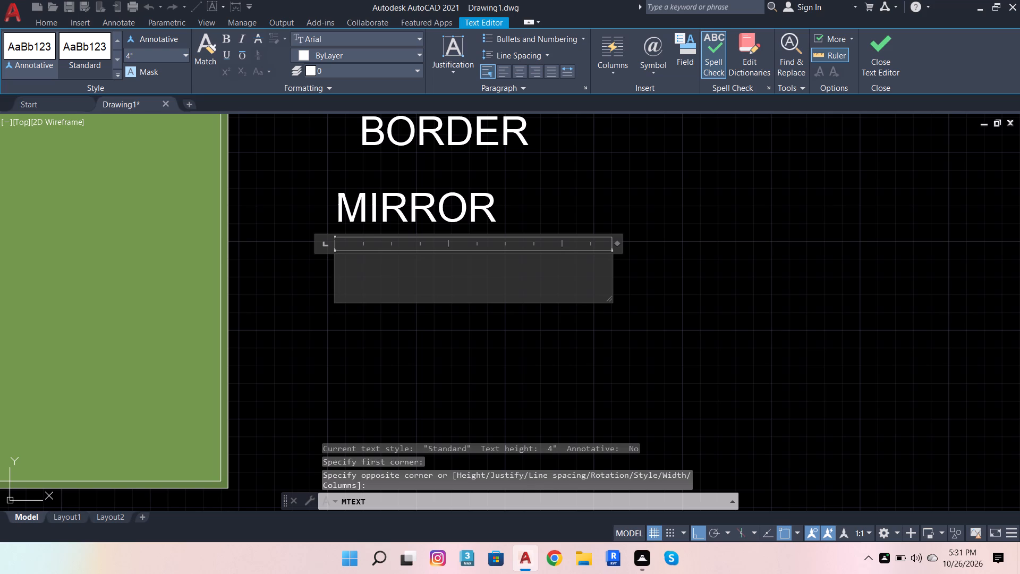
key(d)
key(BackSpace)
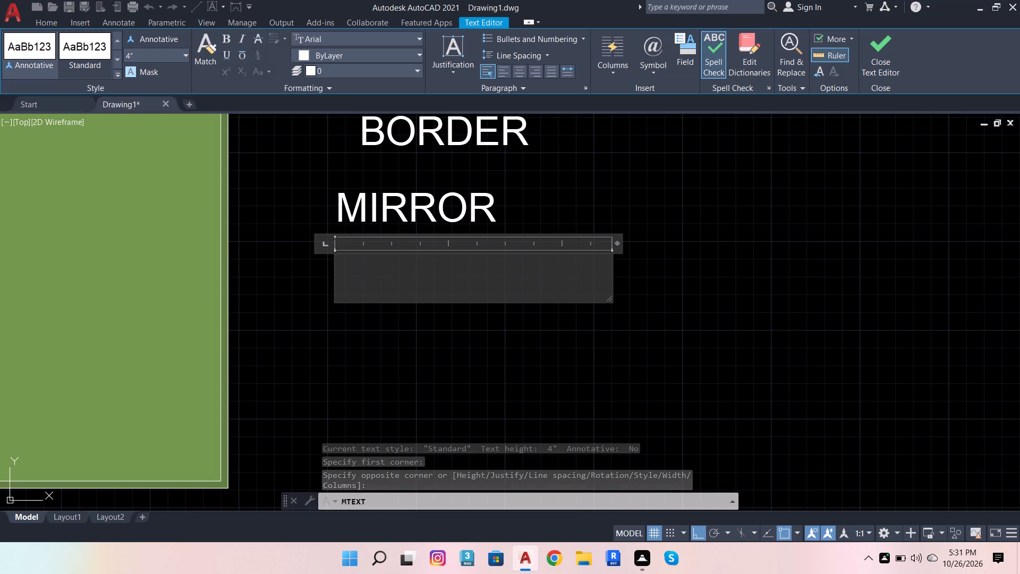
text(GOL)
key(d)
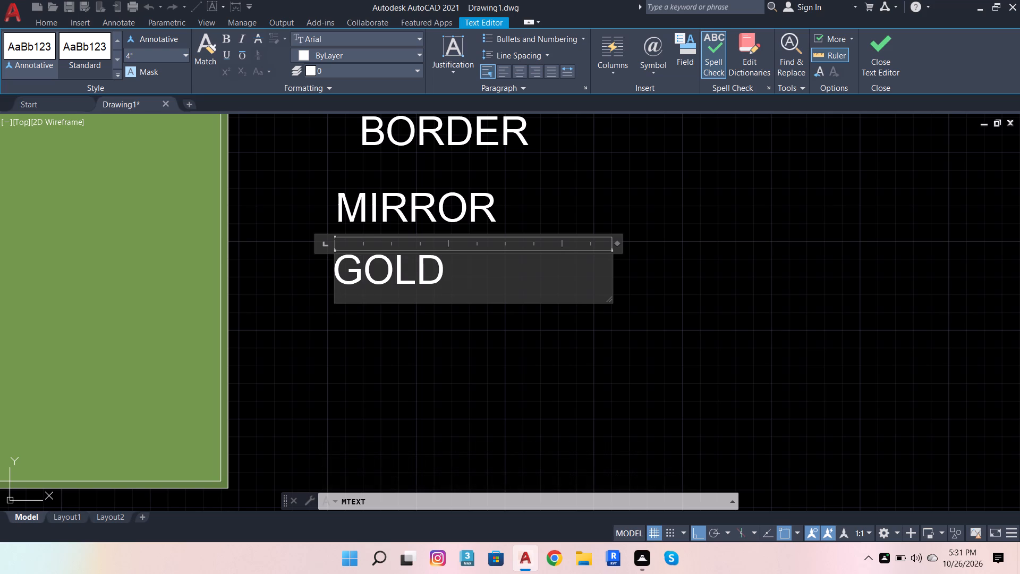
text(EN)
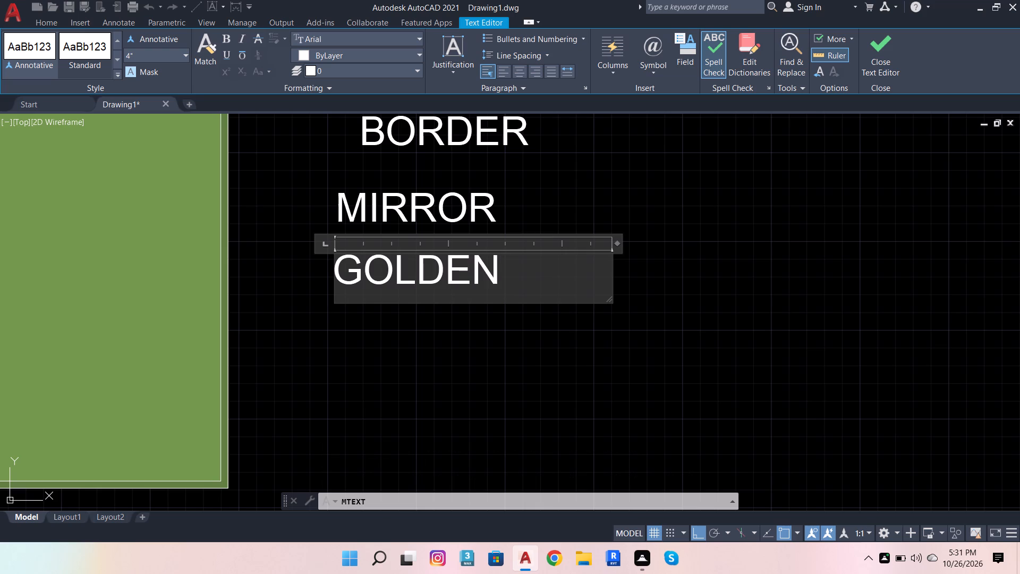
key(Return)
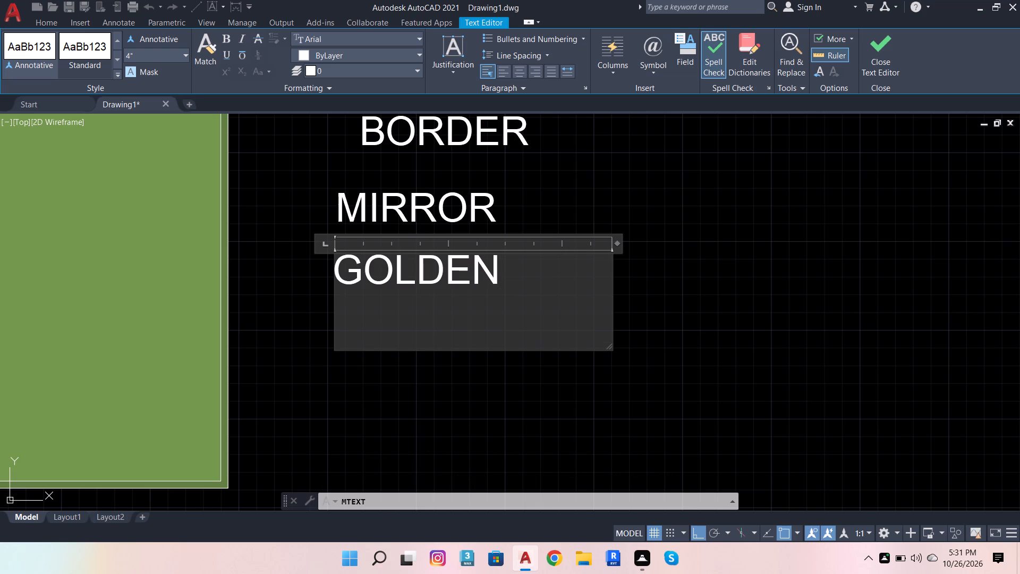
key(t)
key(period)
text(PATTI)
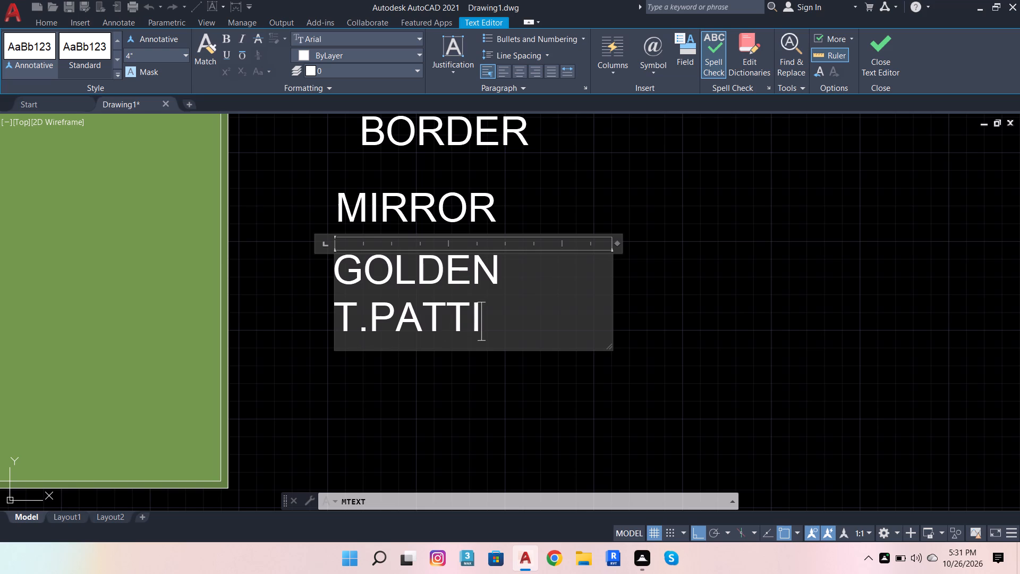
scroll(467, 352, down, 4)
scroll(458, 374, up, 2)
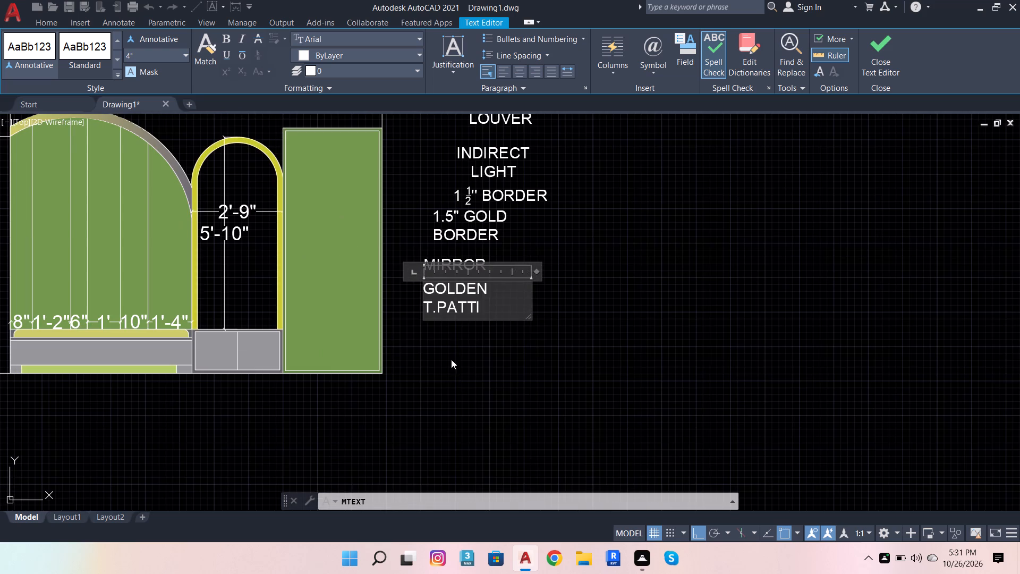
click(452, 340)
Move all the notes from LOUVER down to GOLDEN T.PATTI up, closer beneath the 8" CEILING note.
scroll(560, 332, down, 1)
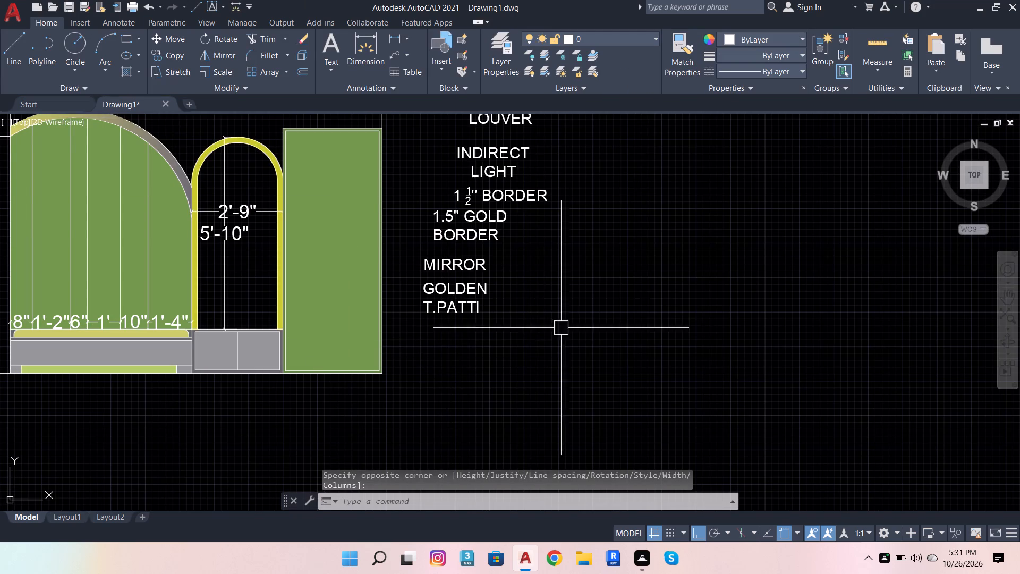
scroll(560, 331, down, 2)
scroll(536, 293, up, 2)
click(522, 251)
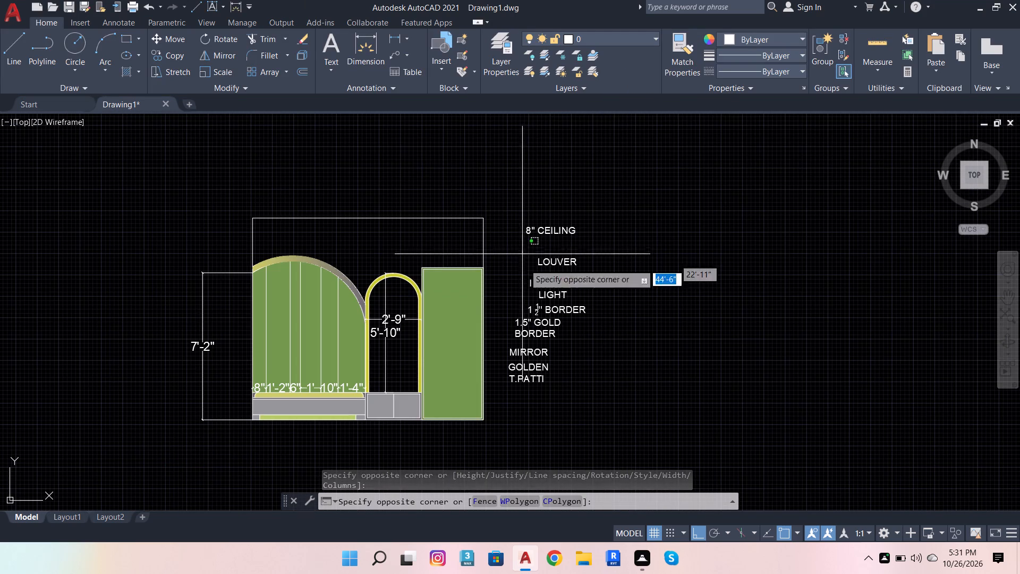
click(596, 406)
click(492, 313)
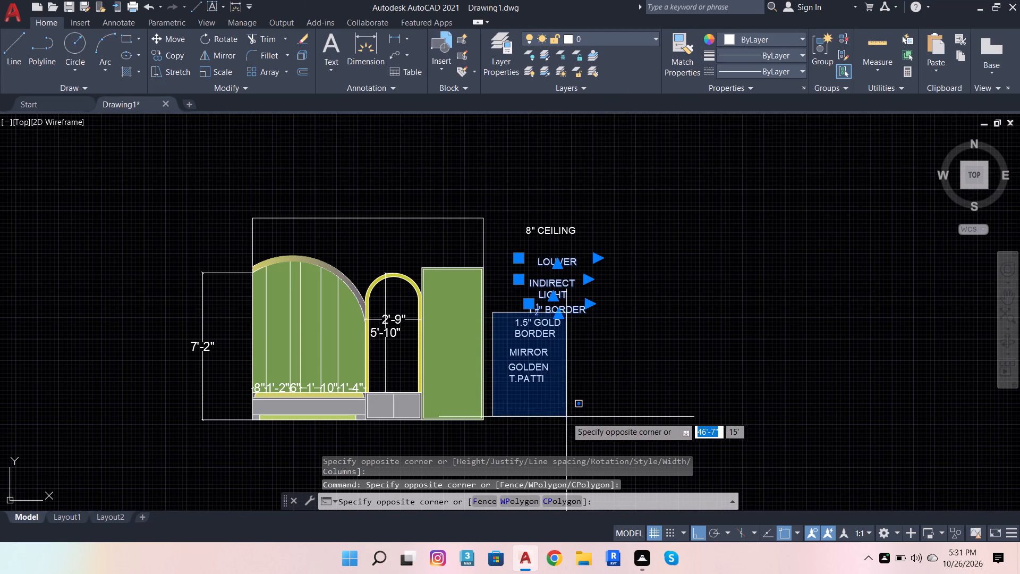
click(567, 417)
click(171, 40)
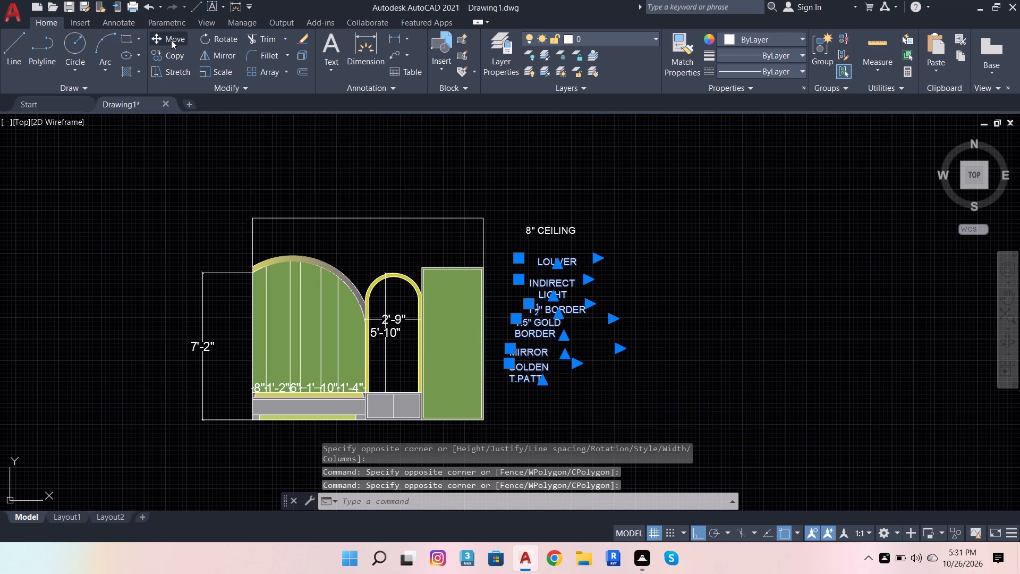
click(535, 263)
scroll(516, 248, up, 1)
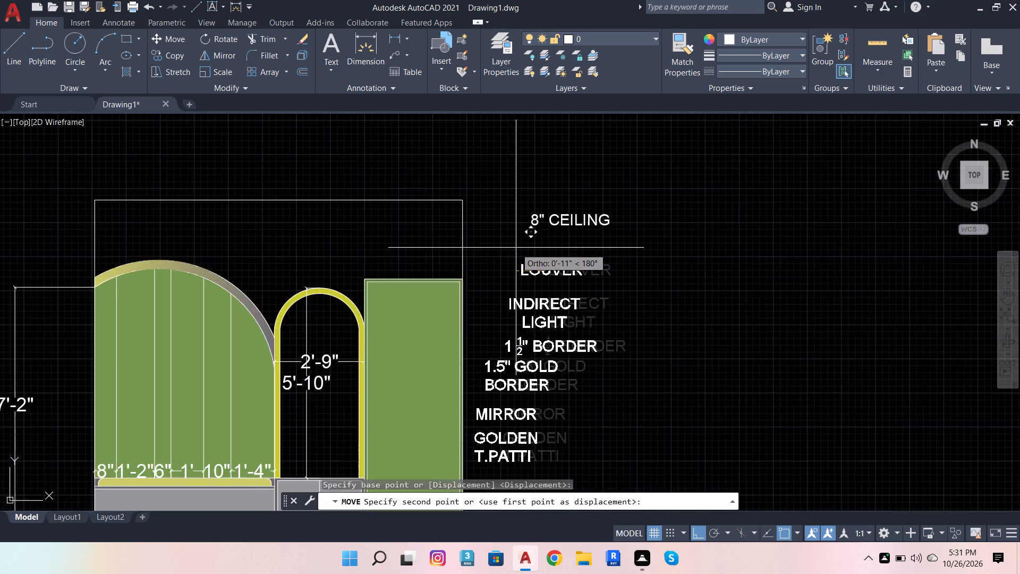
scroll(516, 248, up, 1)
click(523, 238)
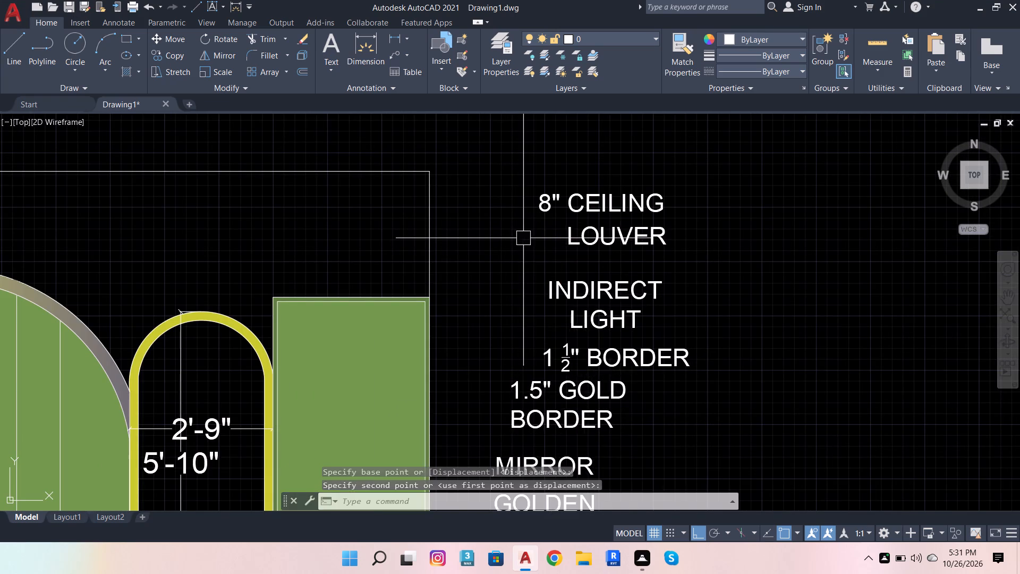
Add a multiline text note reading BED BACK PANEL WITH GROOVES on three lines below the GOLDEN T.PATTI note.
scroll(543, 225, down, 2)
scroll(563, 395, up, 2)
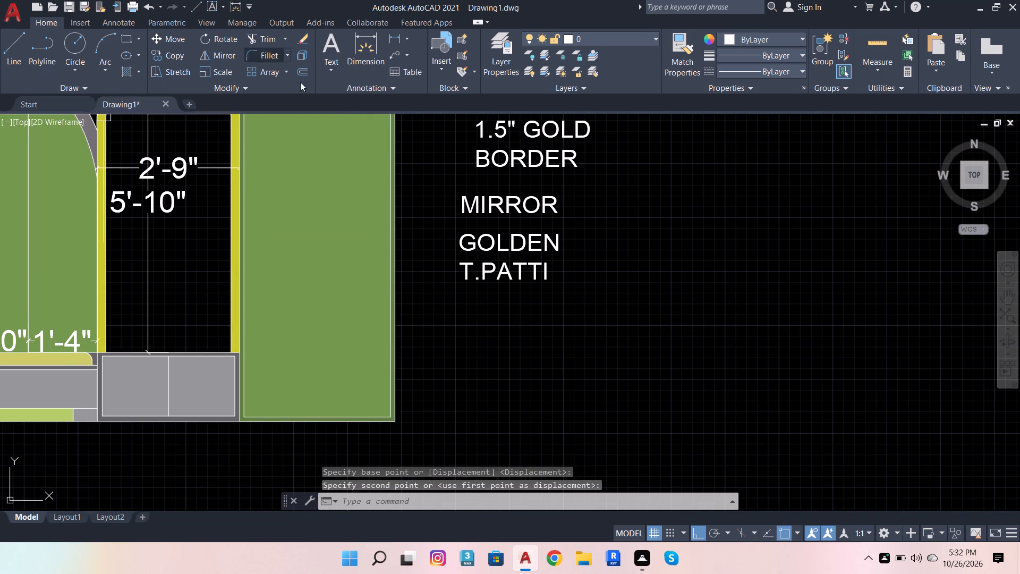
key(space)
key(space)
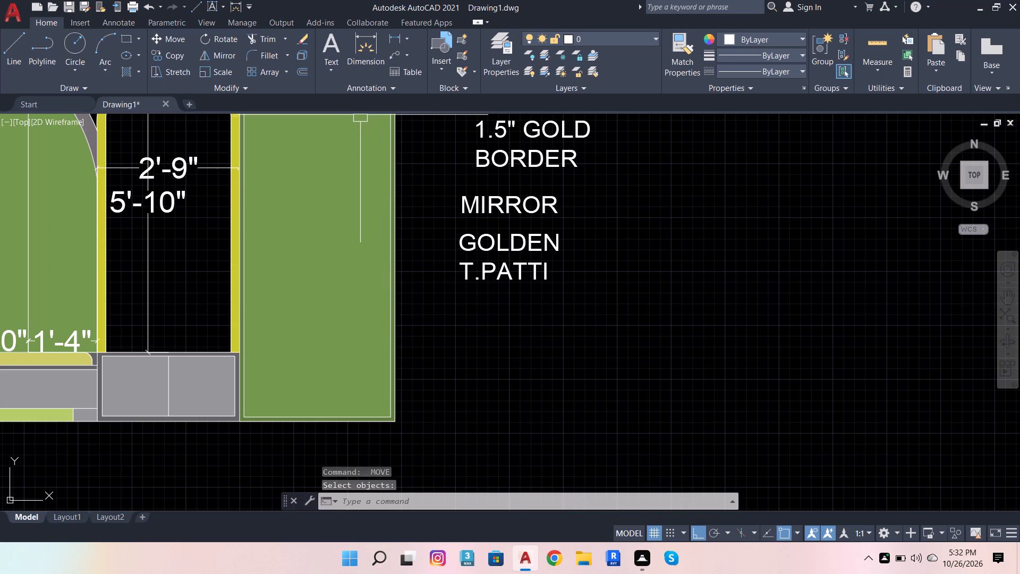
click(319, 45)
click(448, 298)
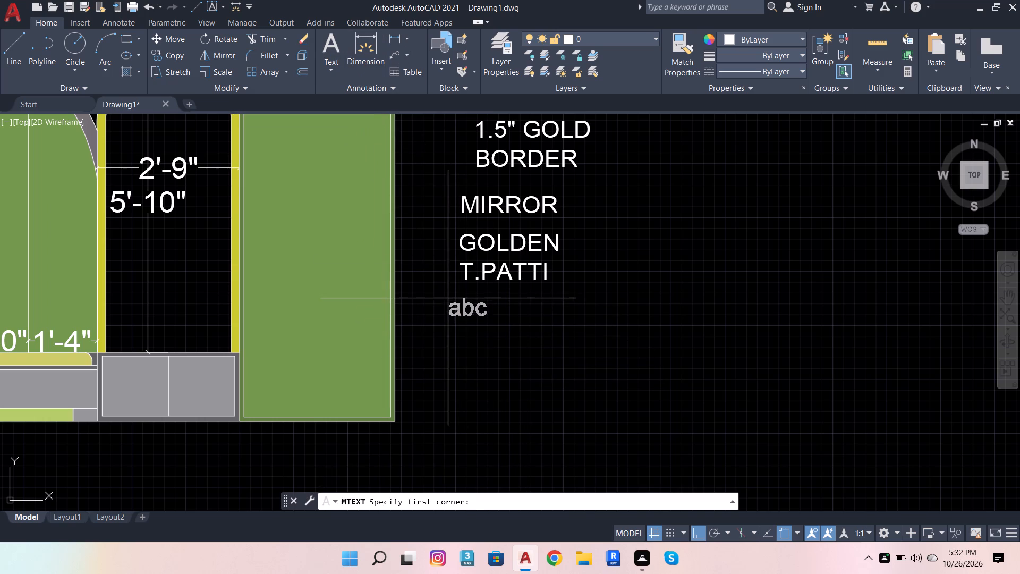
click(745, 325)
scroll(534, 356, up, 1)
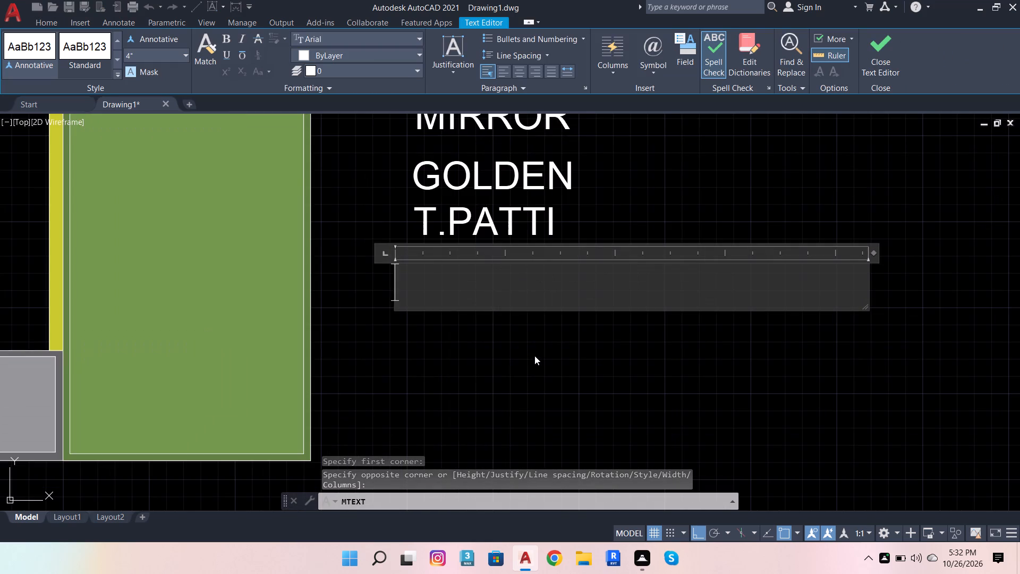
key(b)
text(ED)
key(space)
text(BACK)
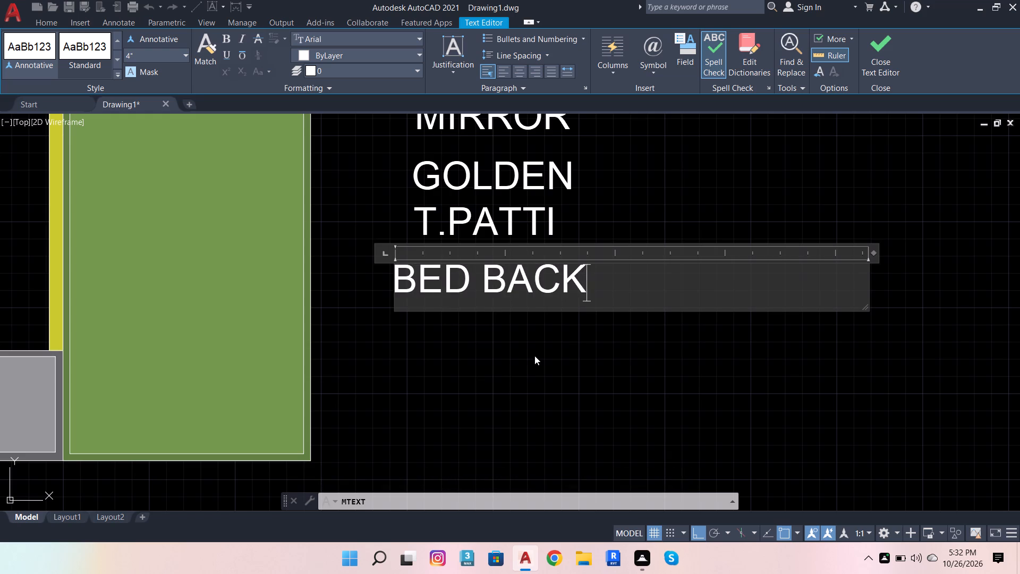
key(space)
key(Return)
text(PAN)
key(e)
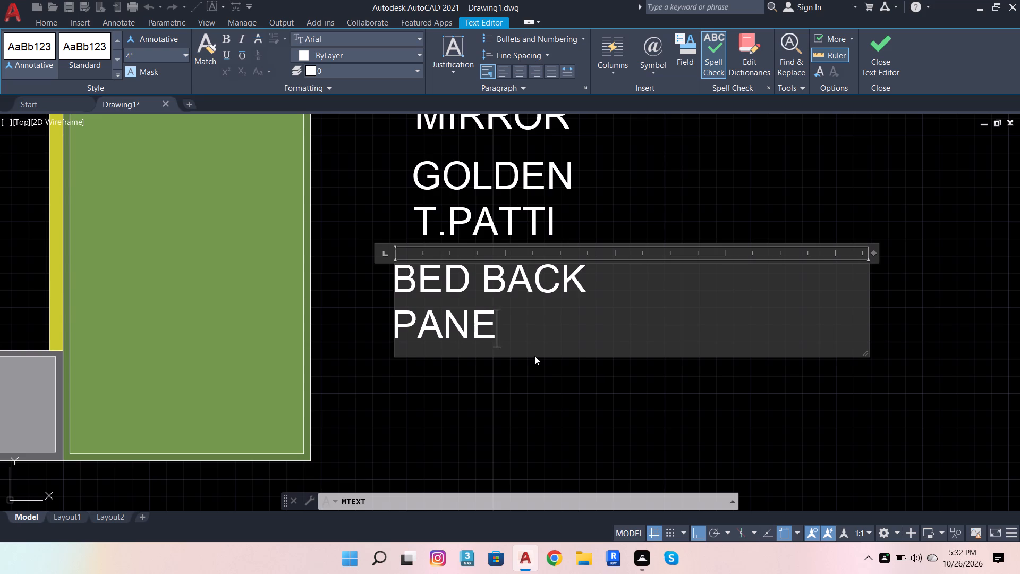
key(l)
key(space)
text(WI)
text(TH)
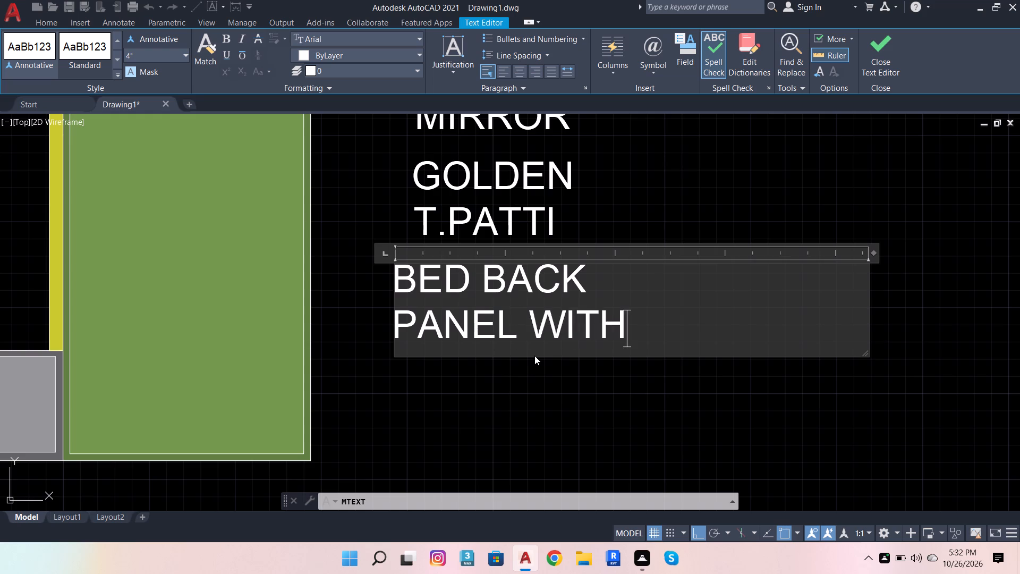
key(Return)
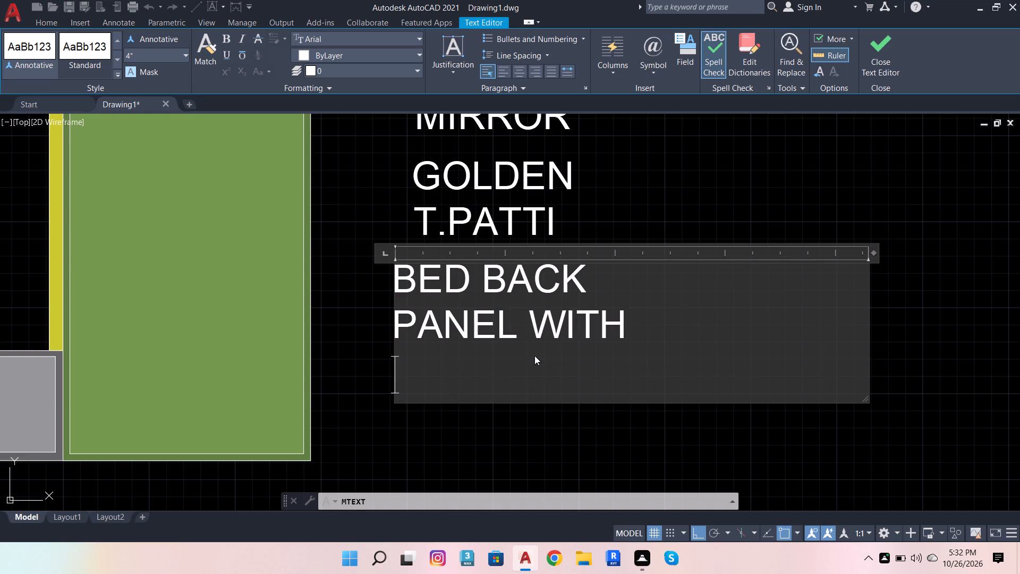
text(GR)
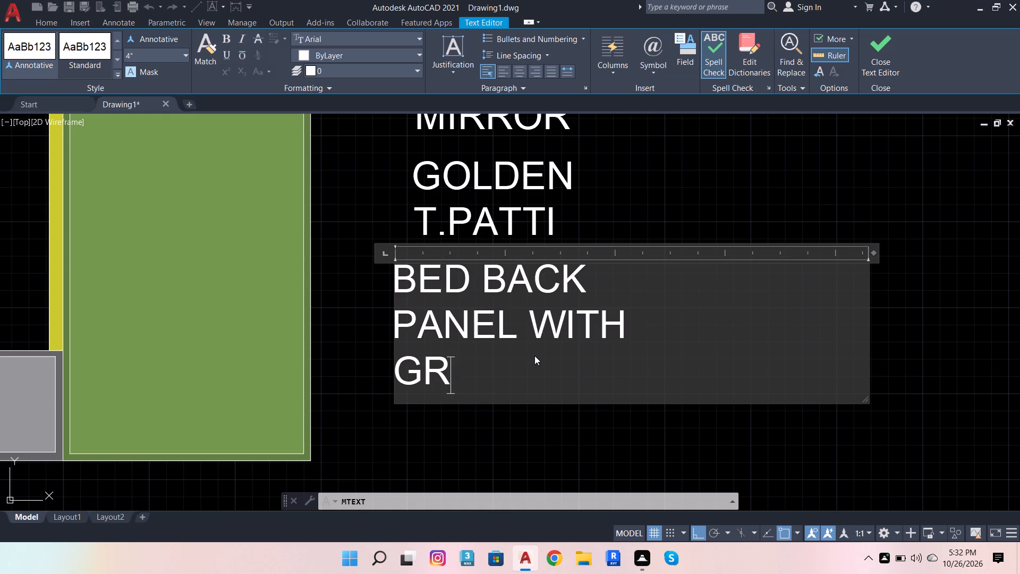
text(OOV)
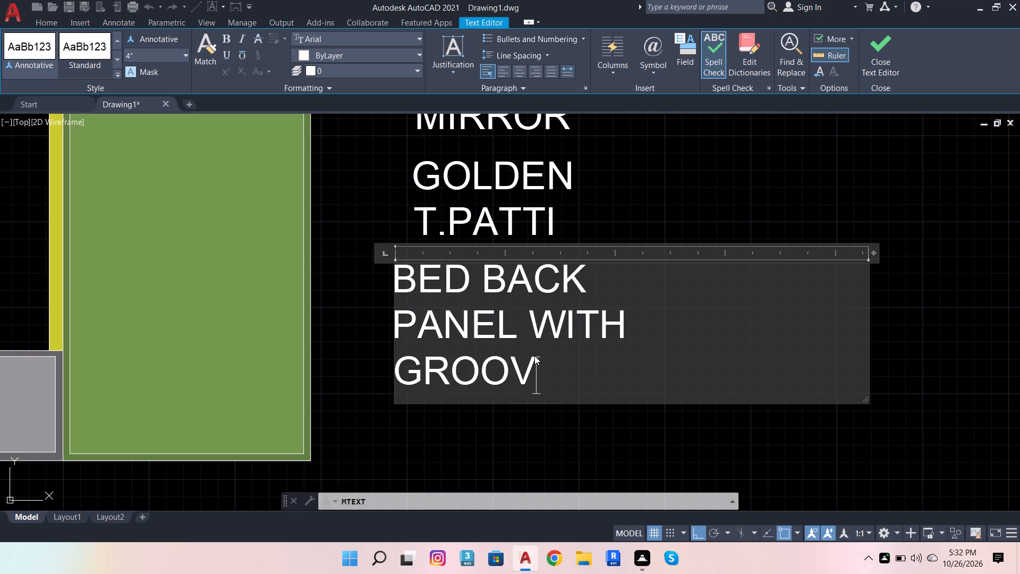
text(ES)
scroll(534, 356, down, 3)
scroll(542, 411, up, 2)
click(487, 337)
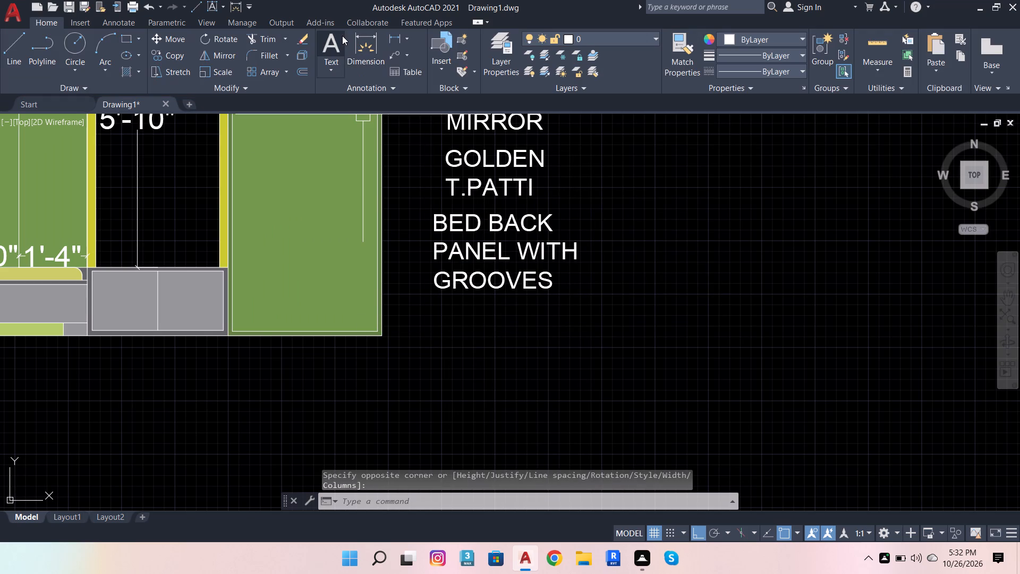
Add a multiline text note reading MATTRESS below the BED BACK PANEL WITH GROOVES note.
click(340, 36)
click(421, 302)
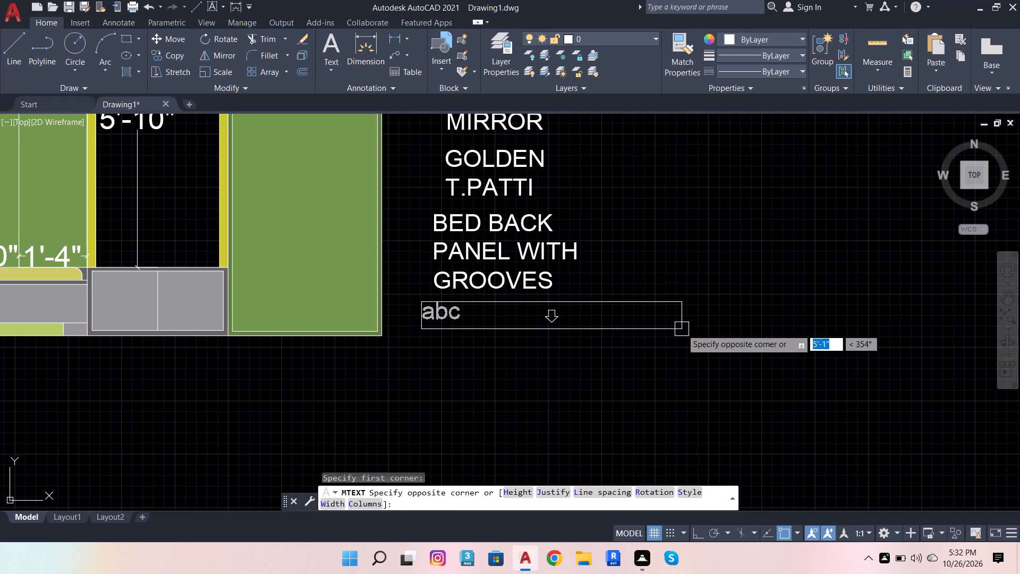
click(682, 329)
scroll(472, 315, up, 1)
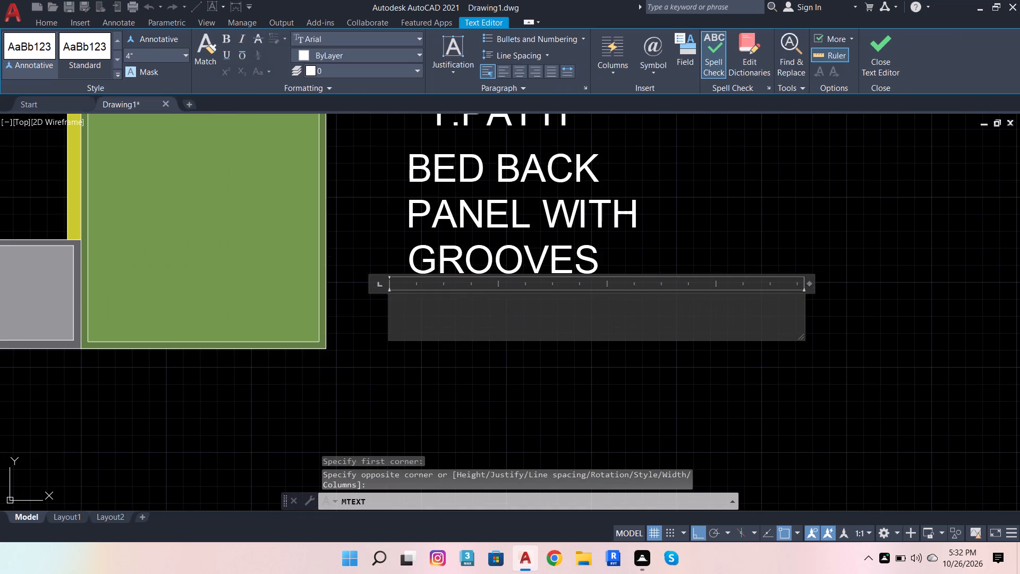
text(MATT)
text(RE)
text(SS)
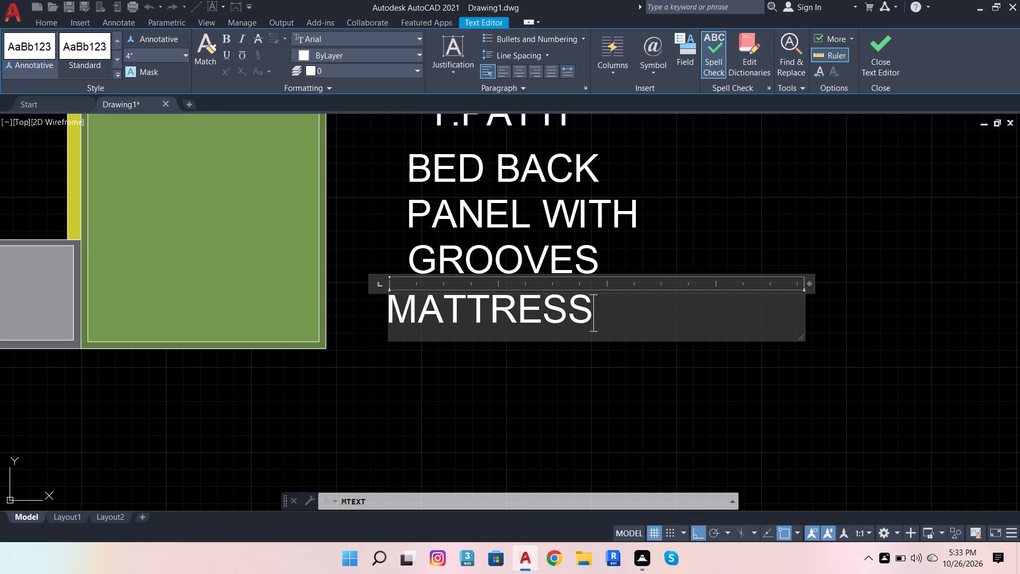
click(607, 381)
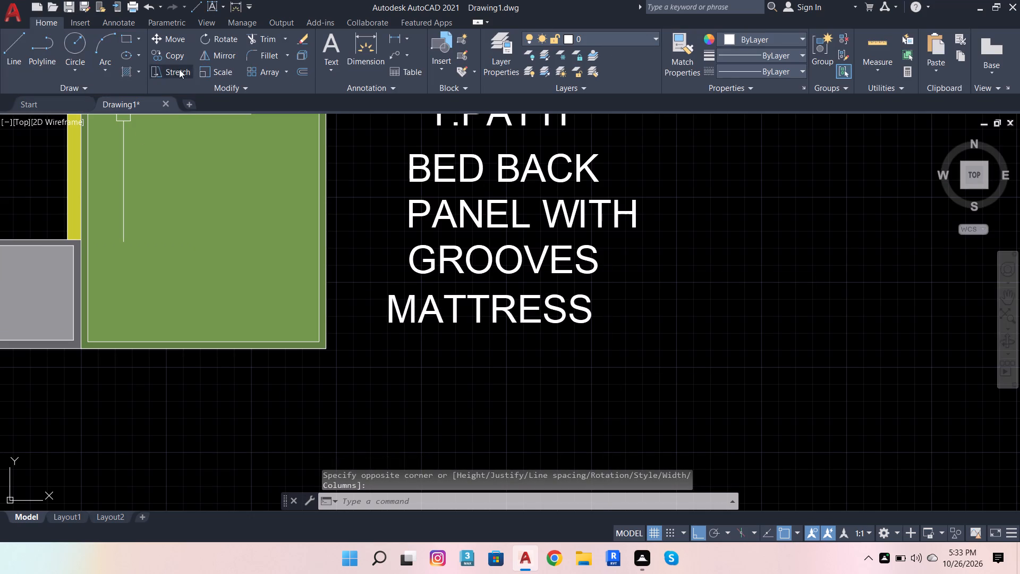
Add a multiline text note reading SKIRTING below the MATTRESS note.
click(322, 48)
scroll(408, 399, up, 2)
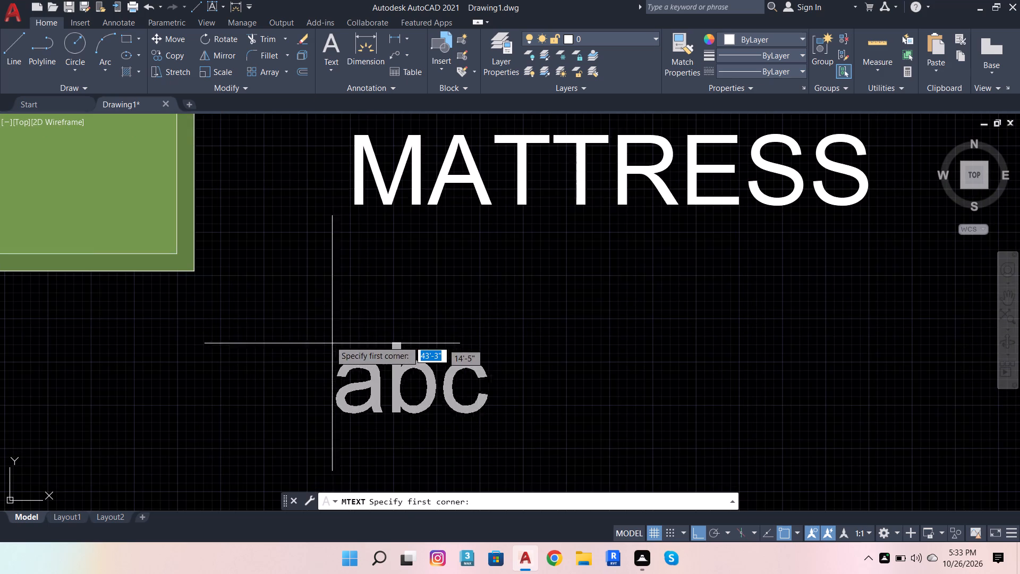
click(290, 276)
click(958, 388)
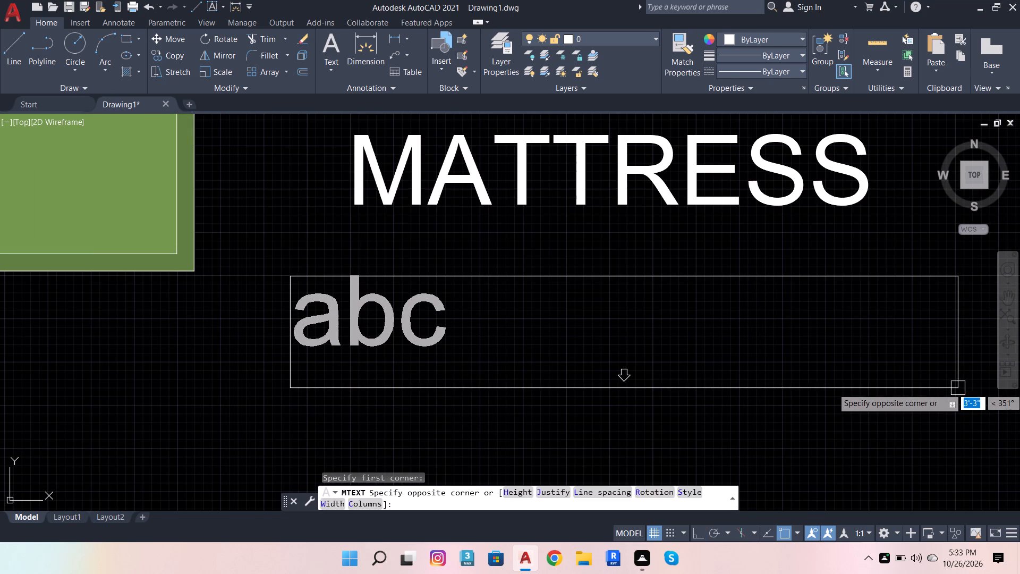
scroll(802, 344, up, 1)
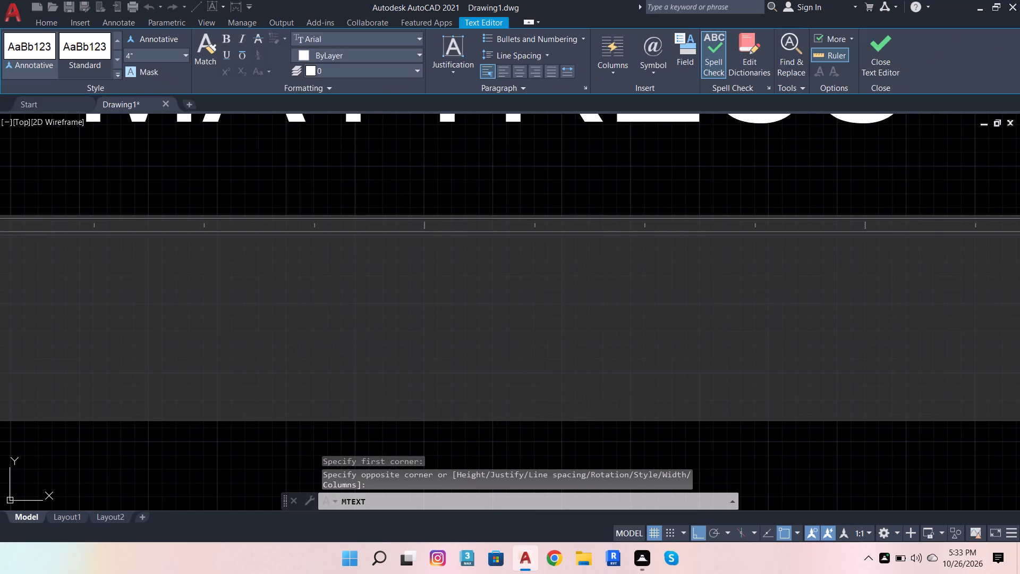
text(SK)
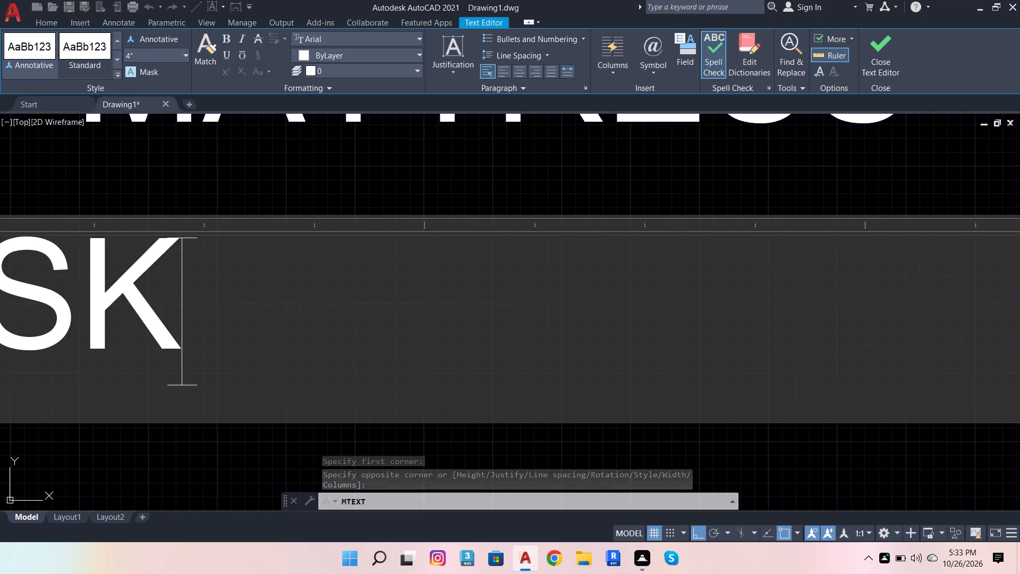
key(i)
key(r)
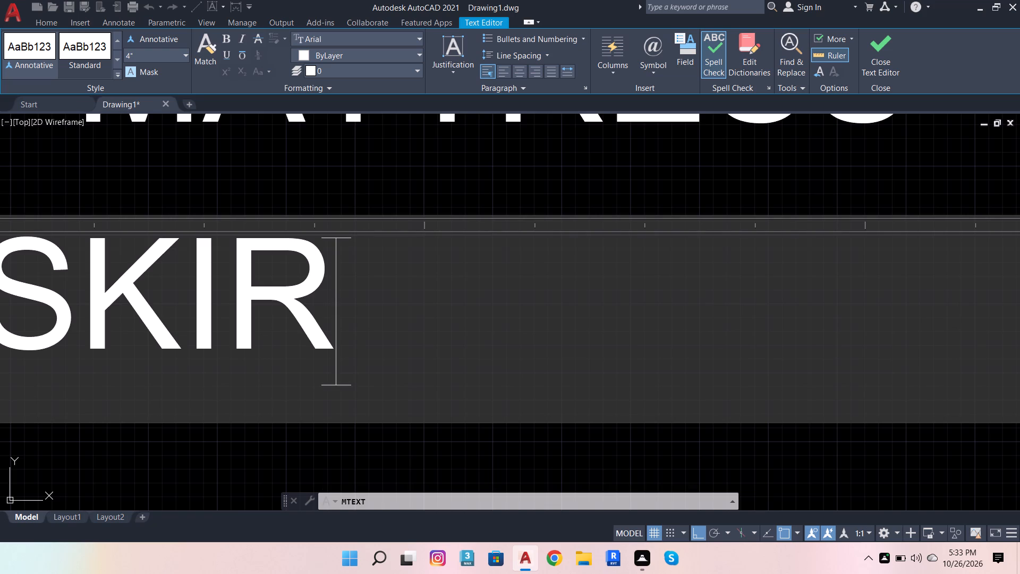
text(TIN)
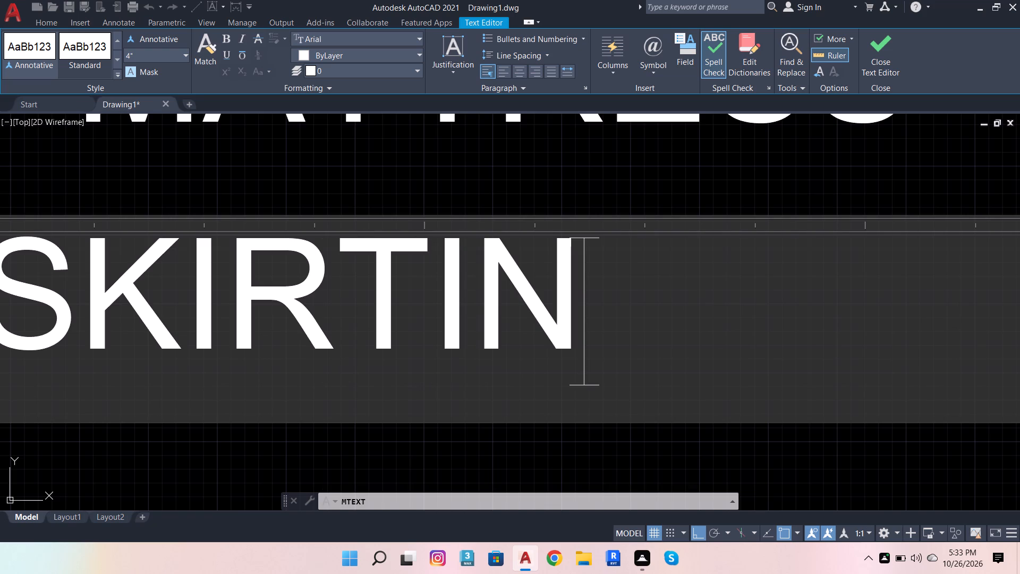
key(g)
scroll(792, 346, down, 4)
click(809, 416)
scroll(237, 376, down, 2)
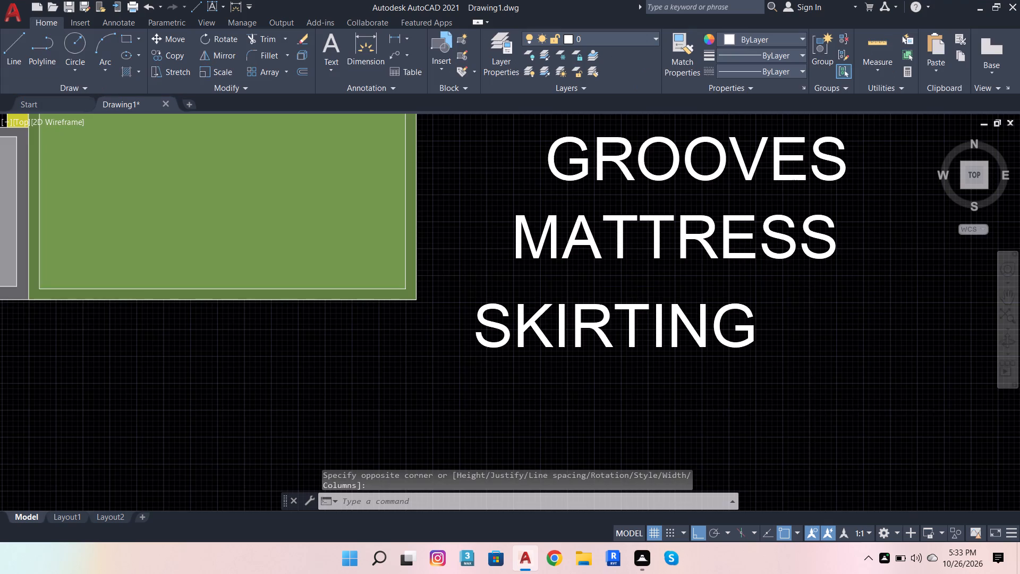
Start saving the drawing and choose the work folder inside fuji interior on New Volume (D:) as its location.
scroll(237, 376, down, 2)
scroll(358, 315, down, 3)
scroll(217, 366, up, 3)
scroll(218, 362, down, 2)
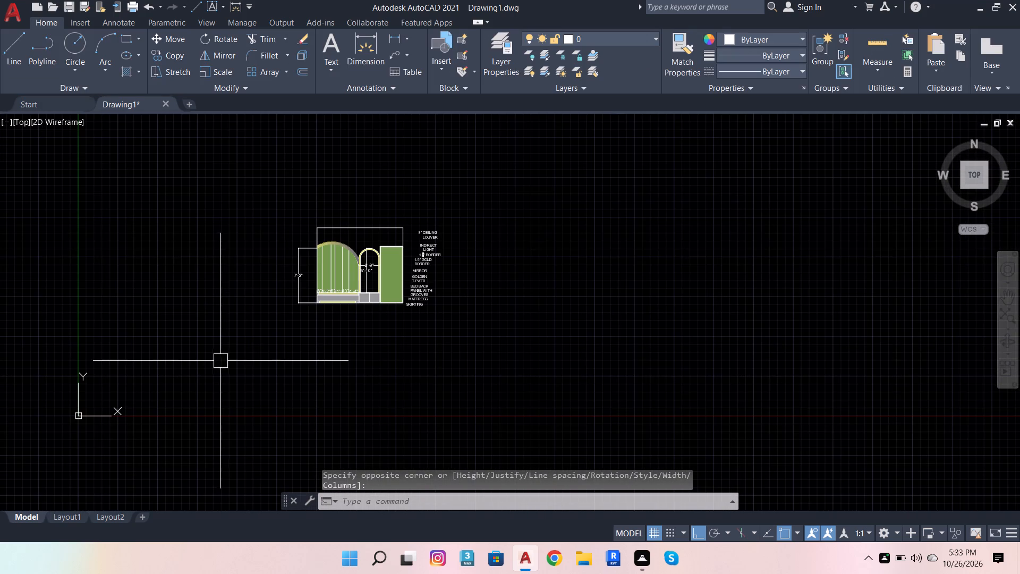
key(ctrl+s)
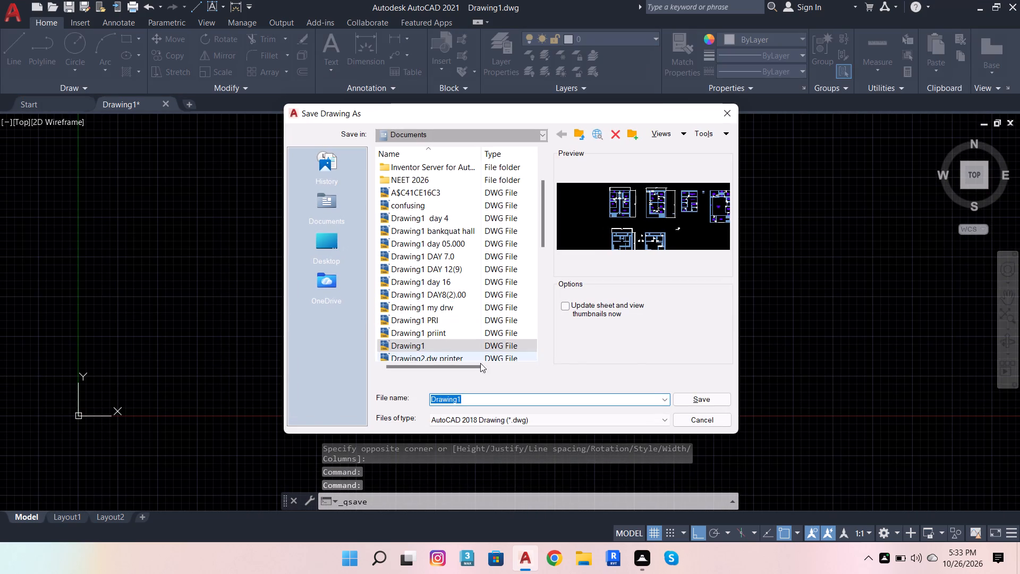
double_click(326, 248)
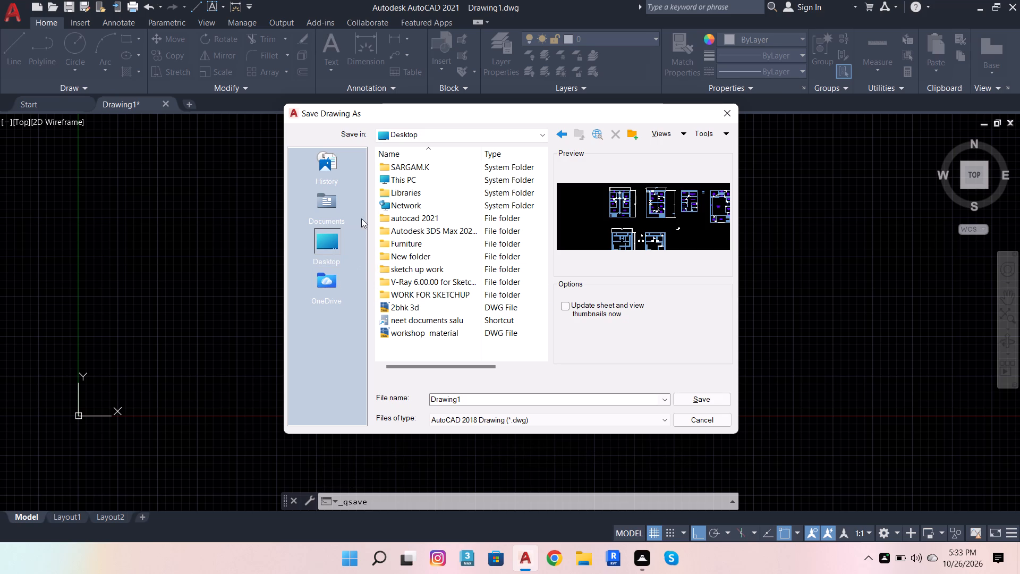
double_click(470, 185)
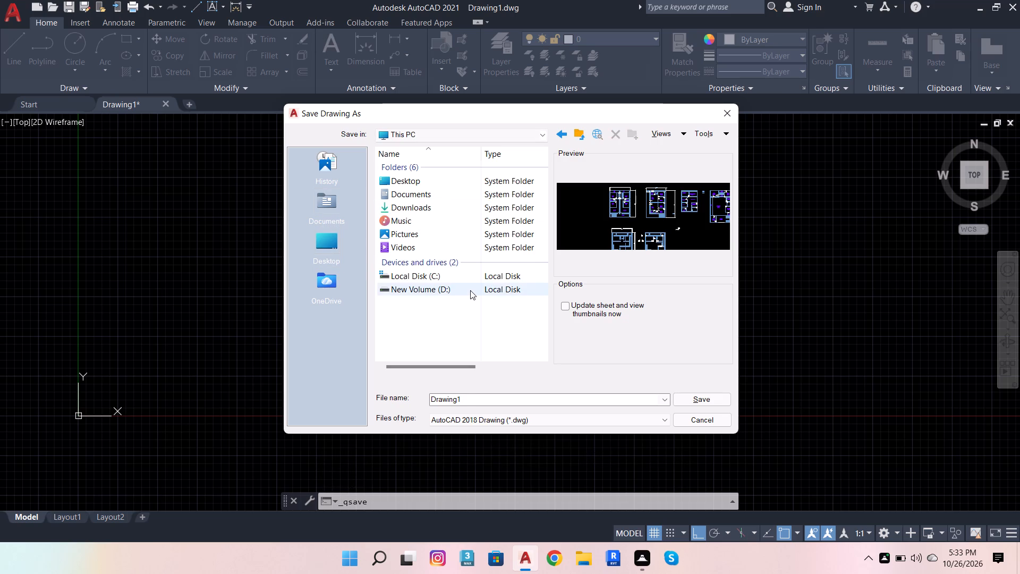
double_click(470, 290)
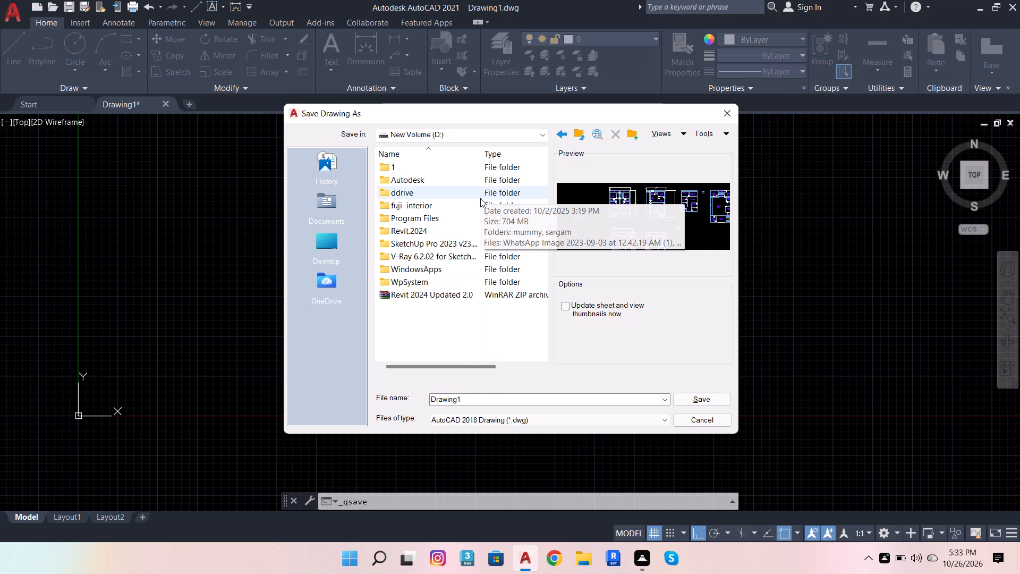
triple_click(478, 209)
click(472, 192)
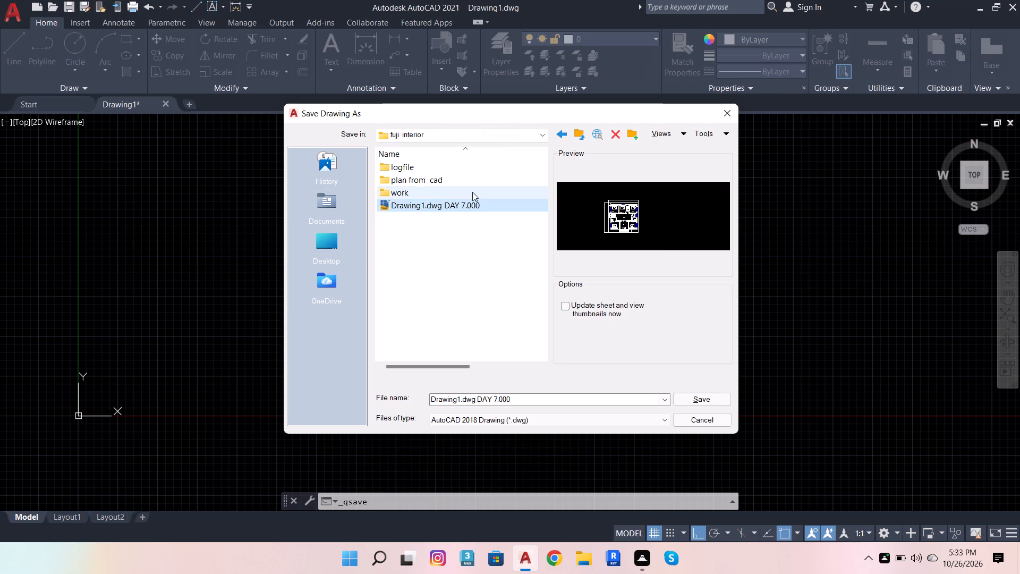
click(472, 192)
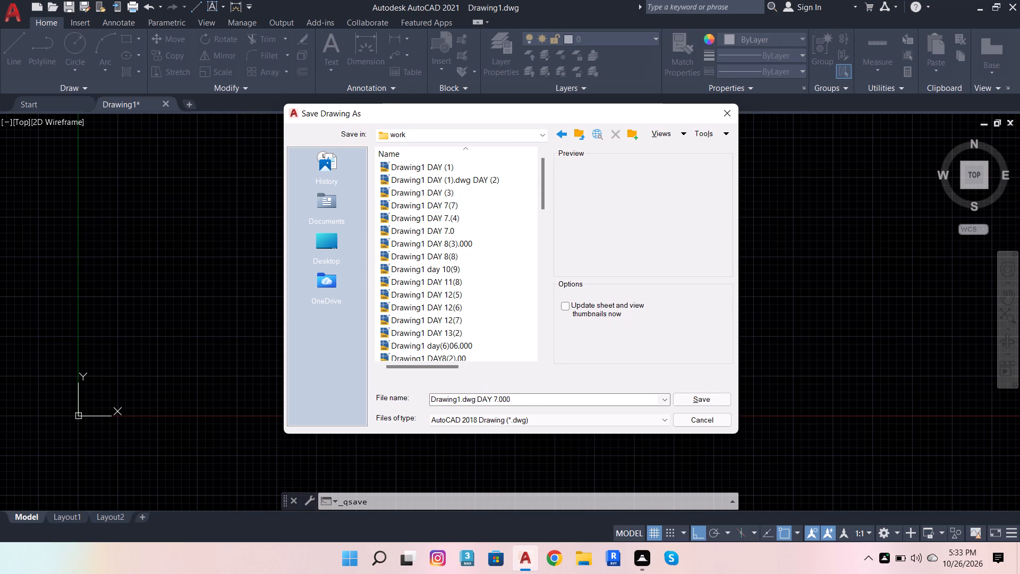
Change the end of the file name from the day number onward so it reads Drawing1.dwg DAY 13(.
double_click(534, 399)
click(534, 398)
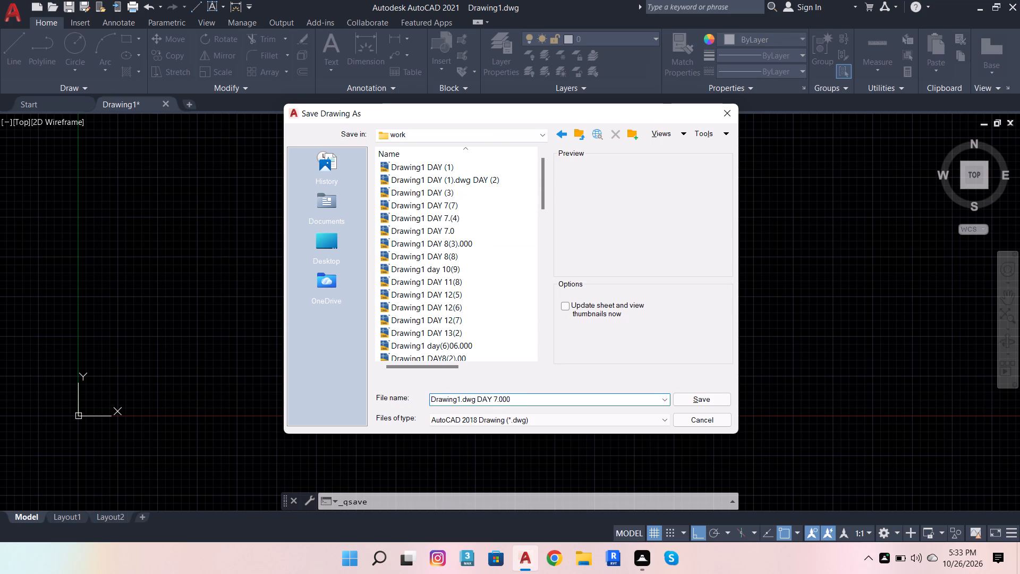
click(534, 398)
key(Delete)
key(BackSpace)
key(BackSpace)
key(BackSpace)
key(BackSpace)
key(BackSpace)
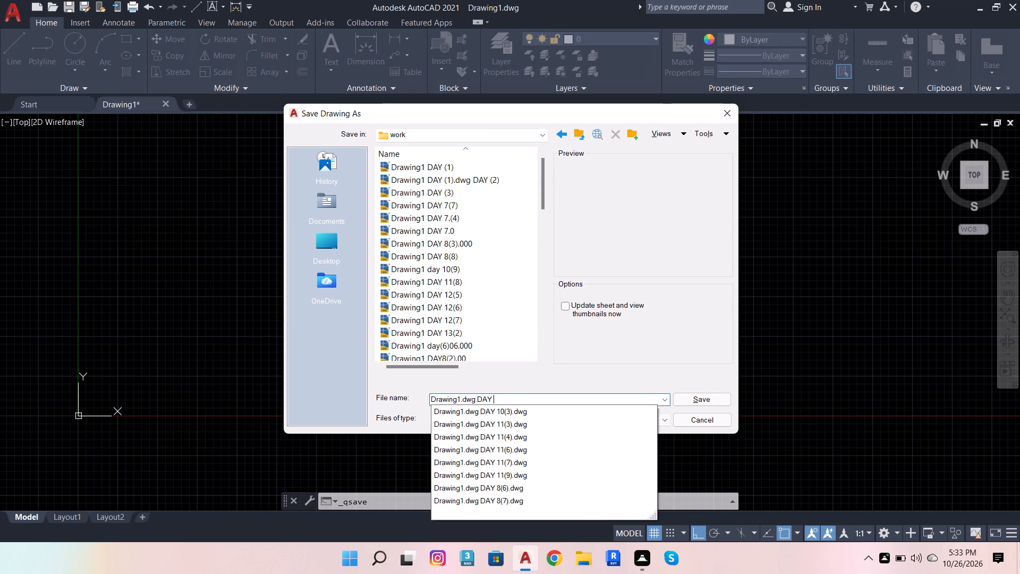
text(13)
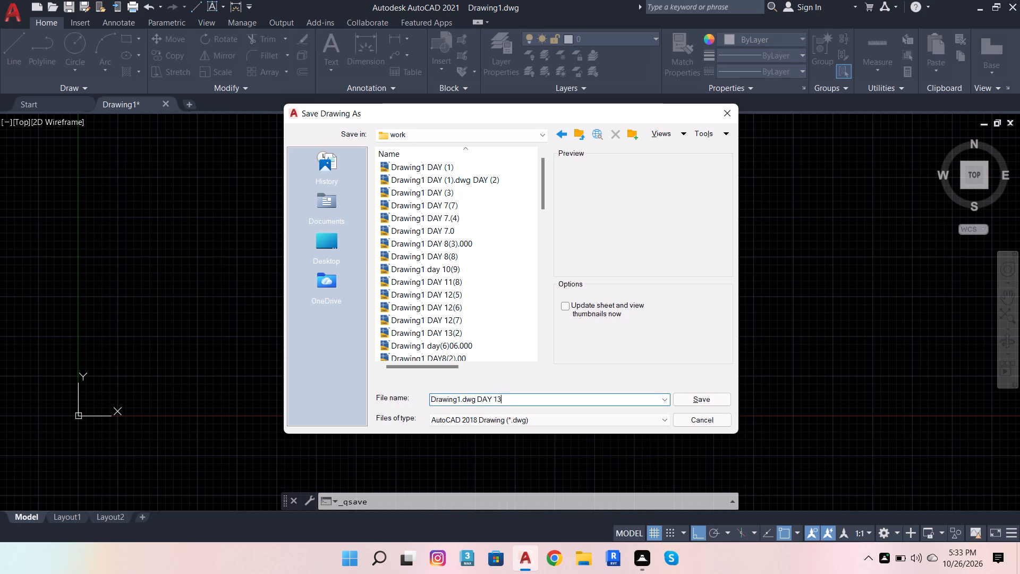
key(shift+parenleft)
Check the recent DAY 13 drawings in File Explorer, complete the file name as Drawing1.dwg DAY 13(6), and save the drawing.
click(579, 565)
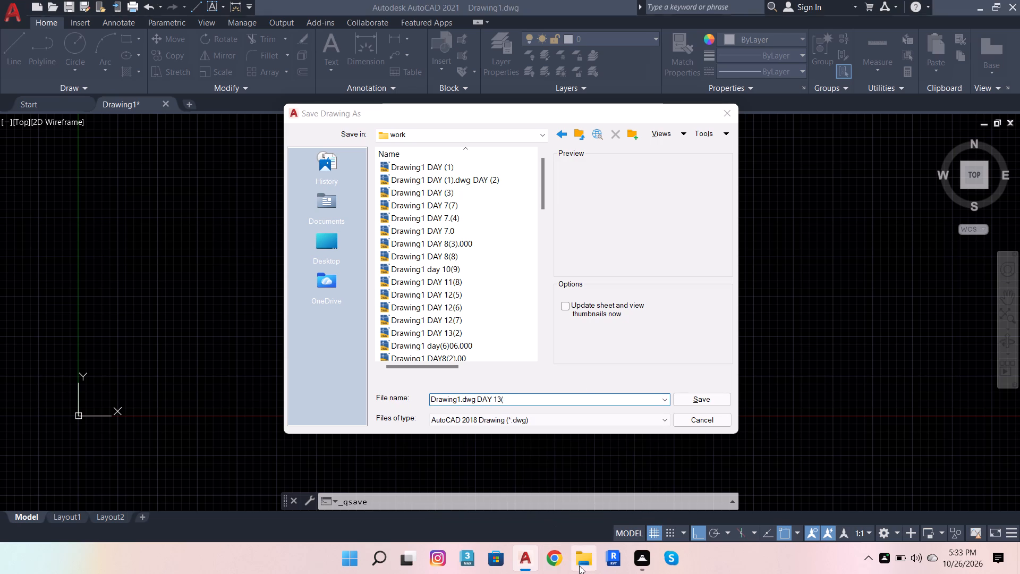
click(579, 565)
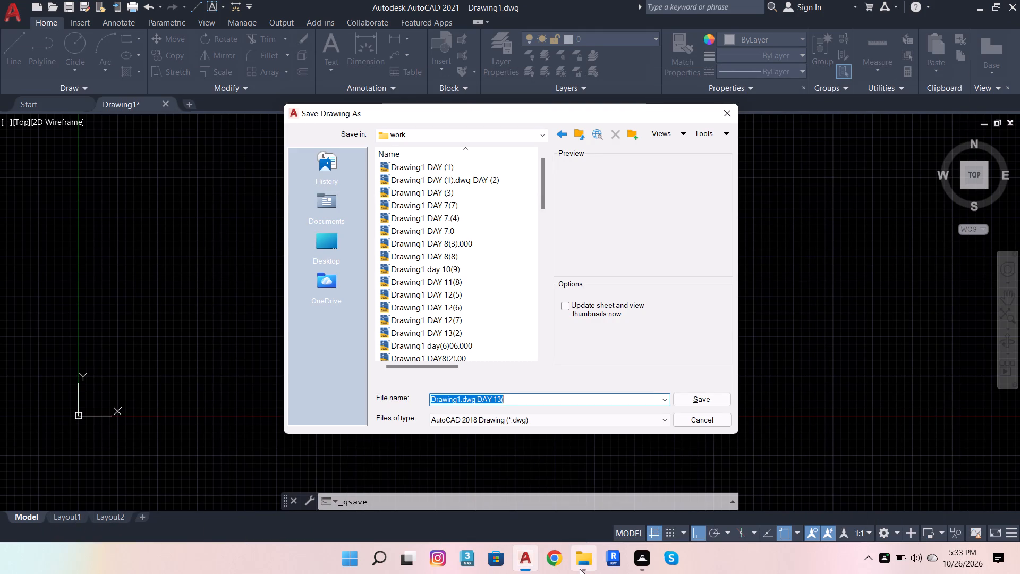
click(580, 569)
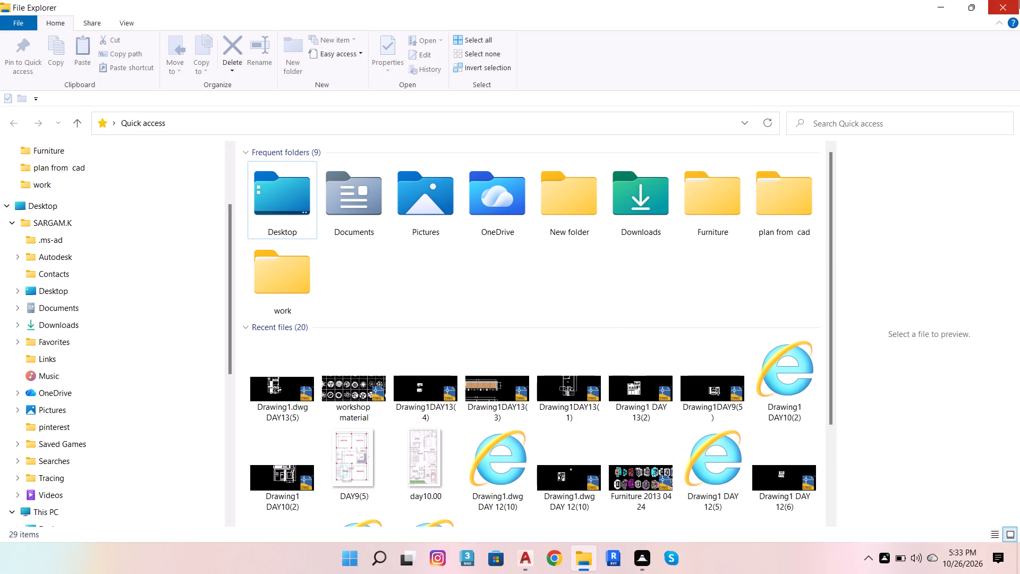
click(1019, 0)
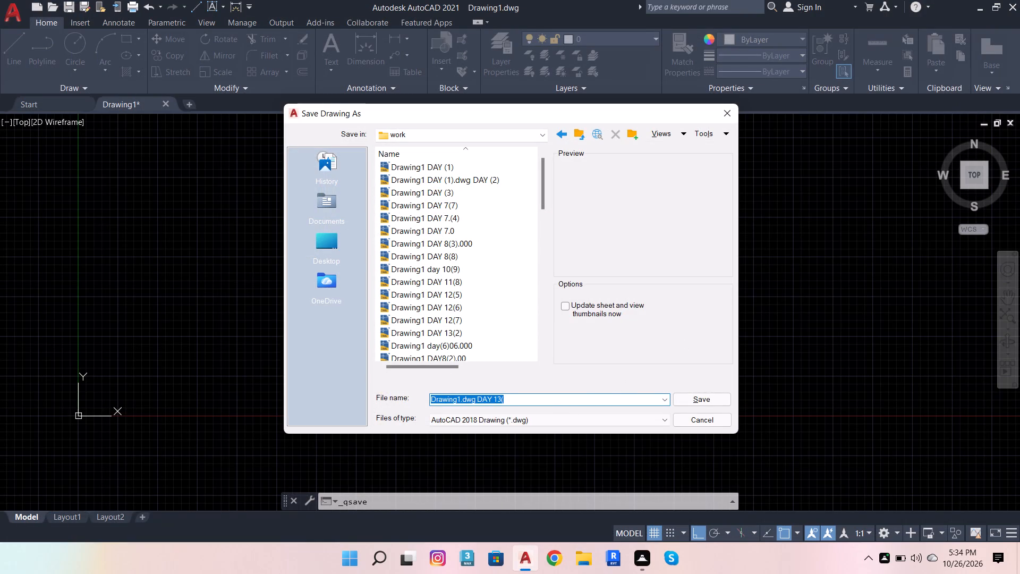
click(550, 397)
key(6)
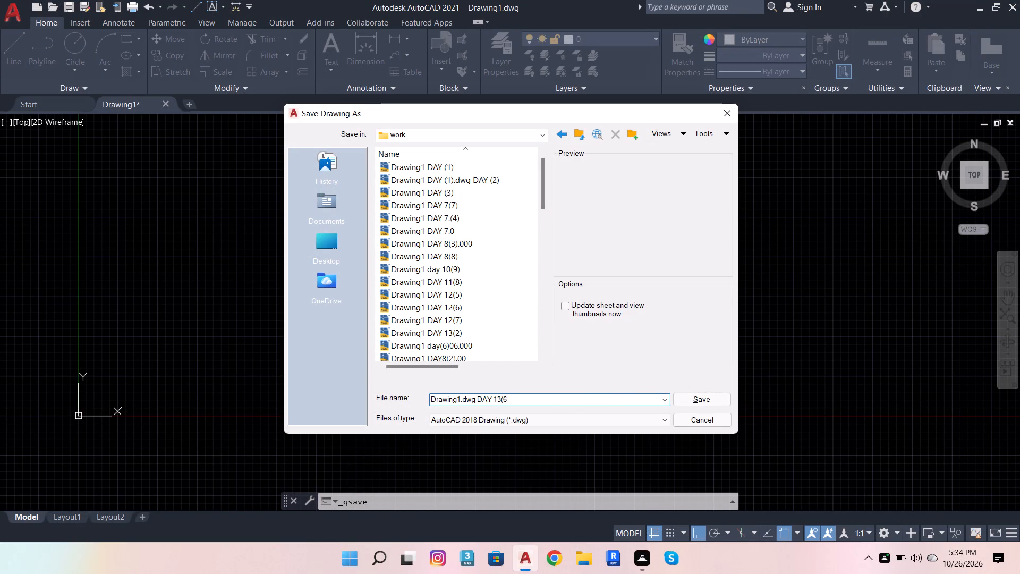
key(shift+parenright)
click(715, 403)
Save the annotated wall elevation drawing again and close AutoCAD.
scroll(368, 261, up, 1)
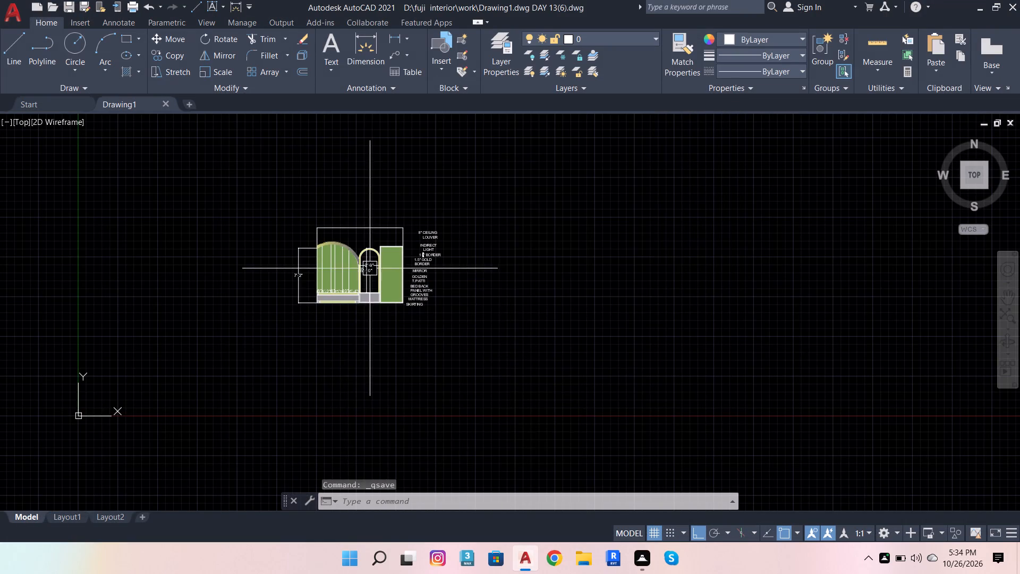
scroll(368, 261, up, 2)
key(ctrl+s)
key(ctrl+s)
key(ctrl+s)
key(ctrl+s)
key(ctrl+s)
key(ctrl+s)
key(ctrl+s)
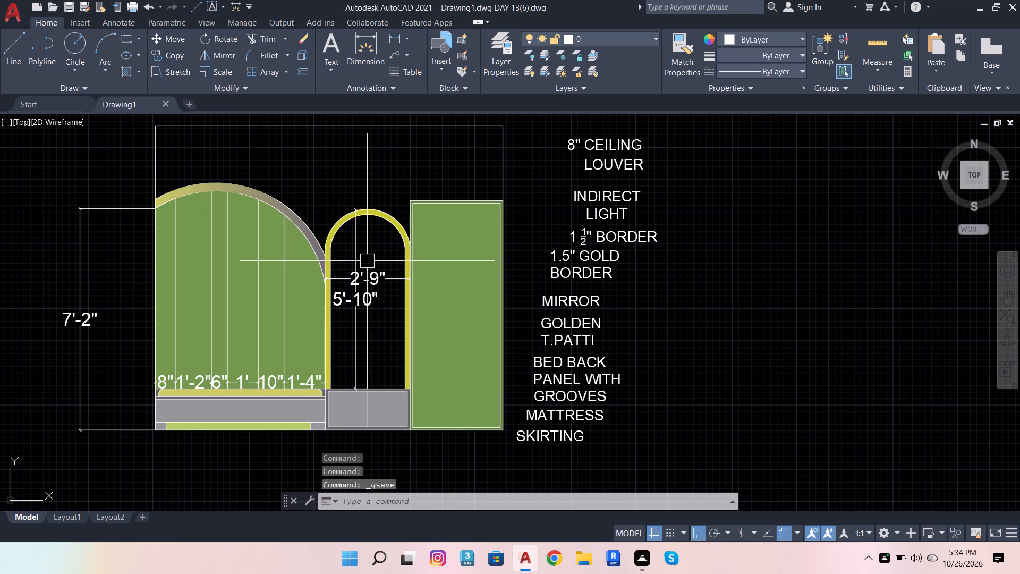
click(1019, 0)
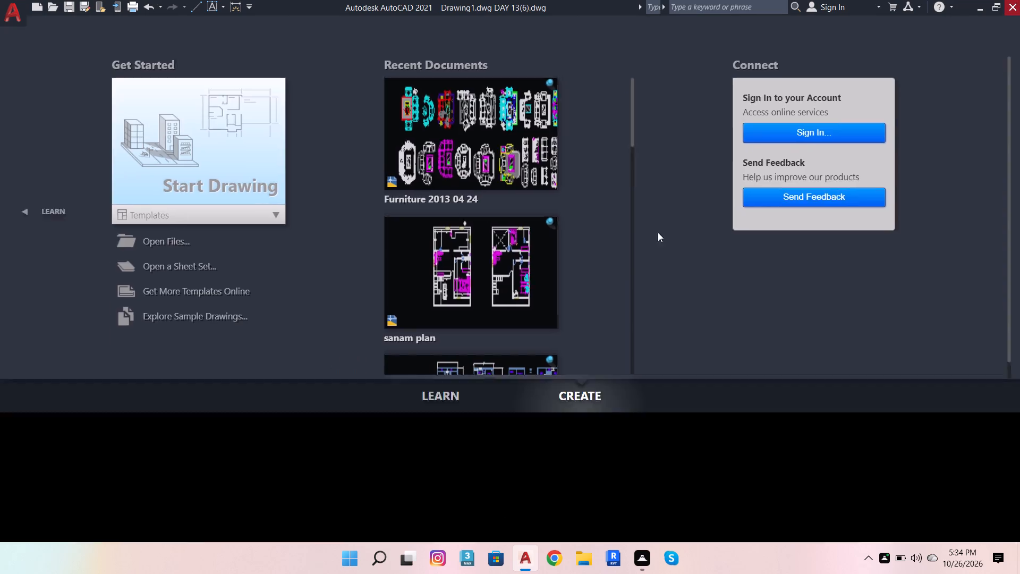
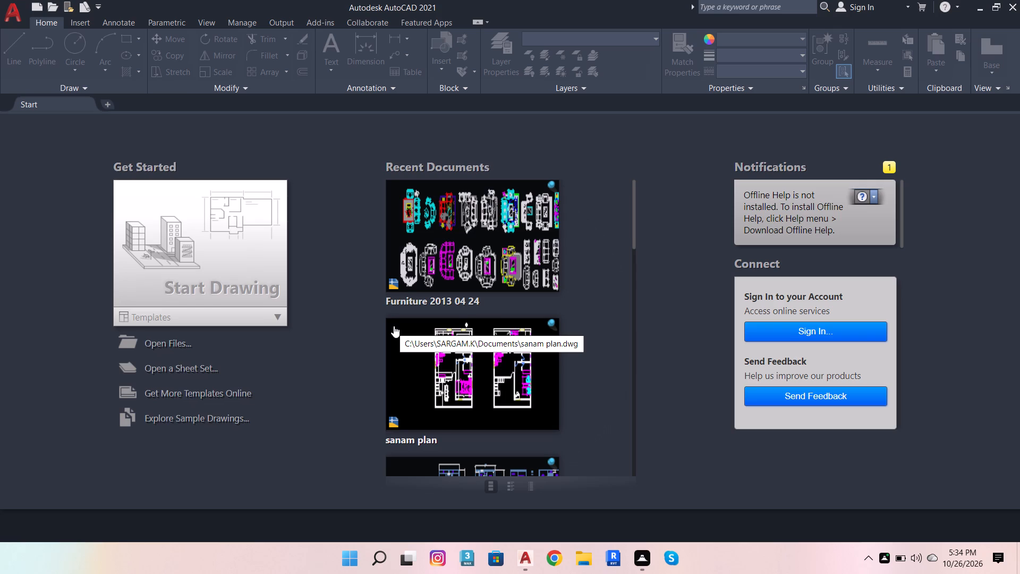
Start a new blank drawing.
click(226, 265)
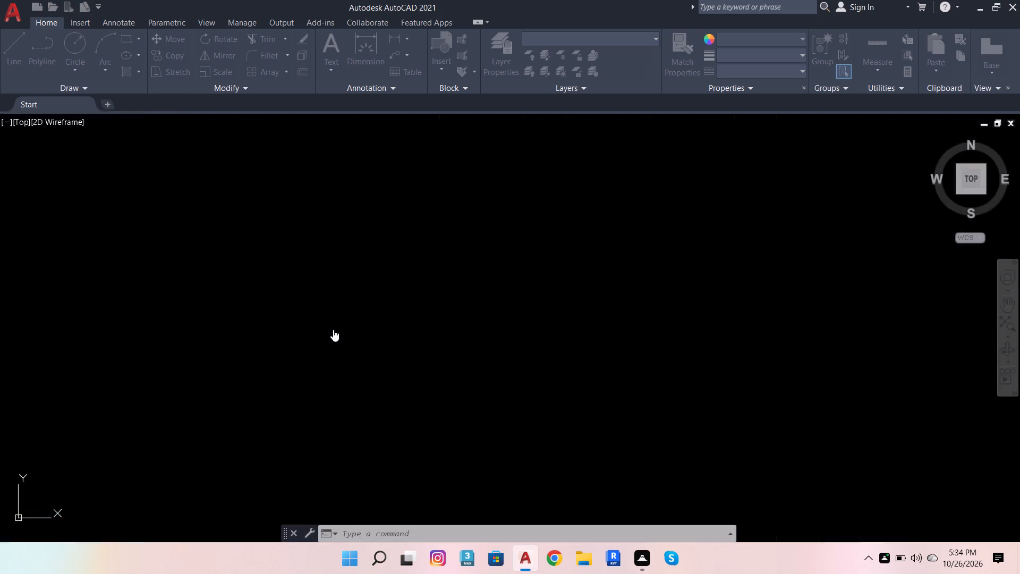
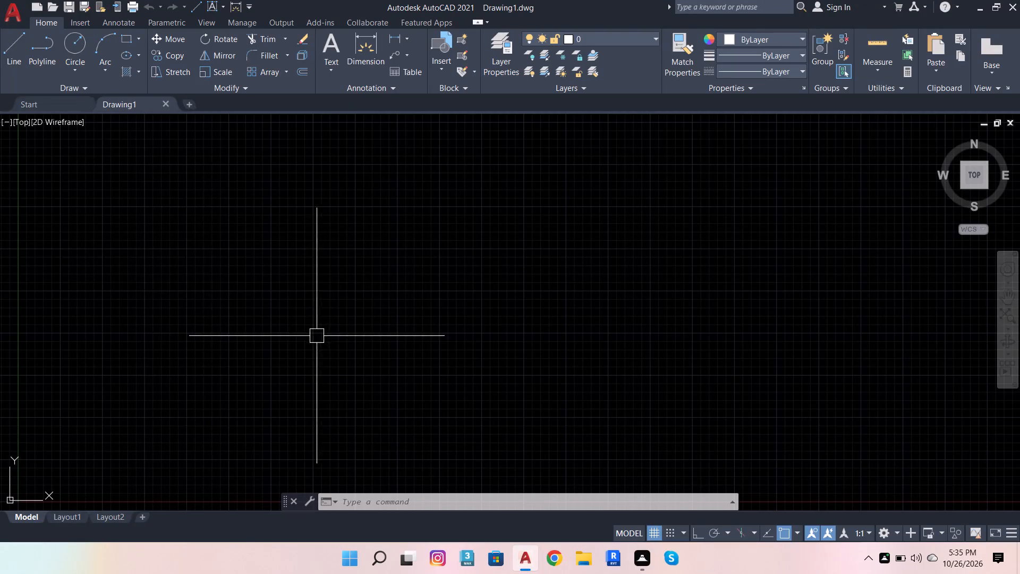
Open the program options and apply the Open and Save settings as they are.
click(414, 500)
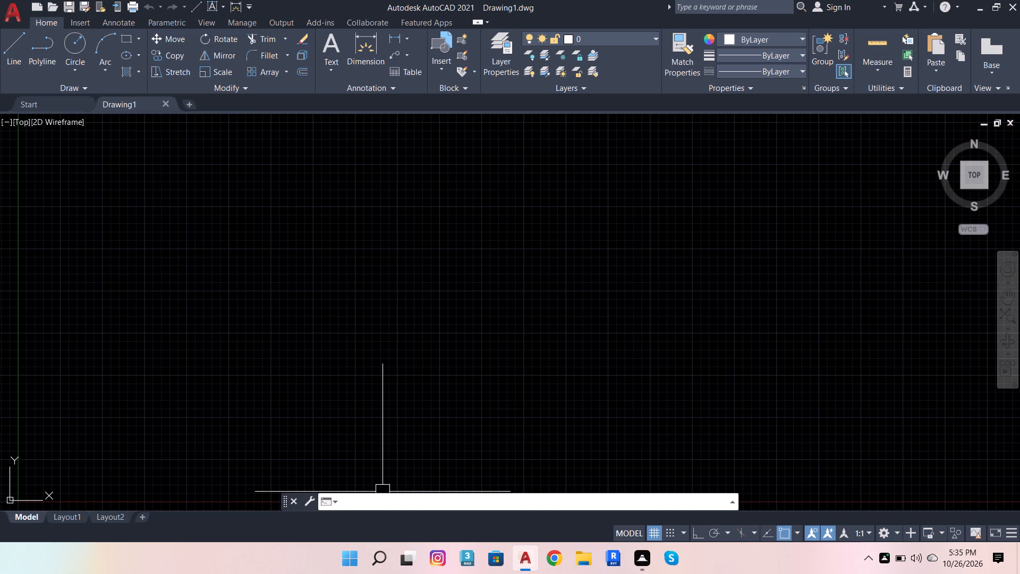
key(o)
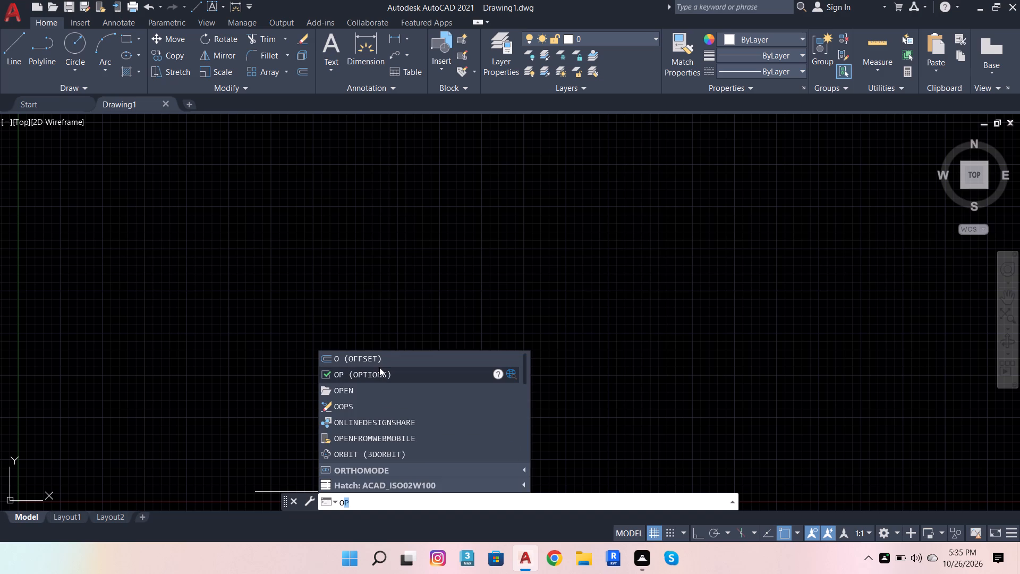
click(380, 373)
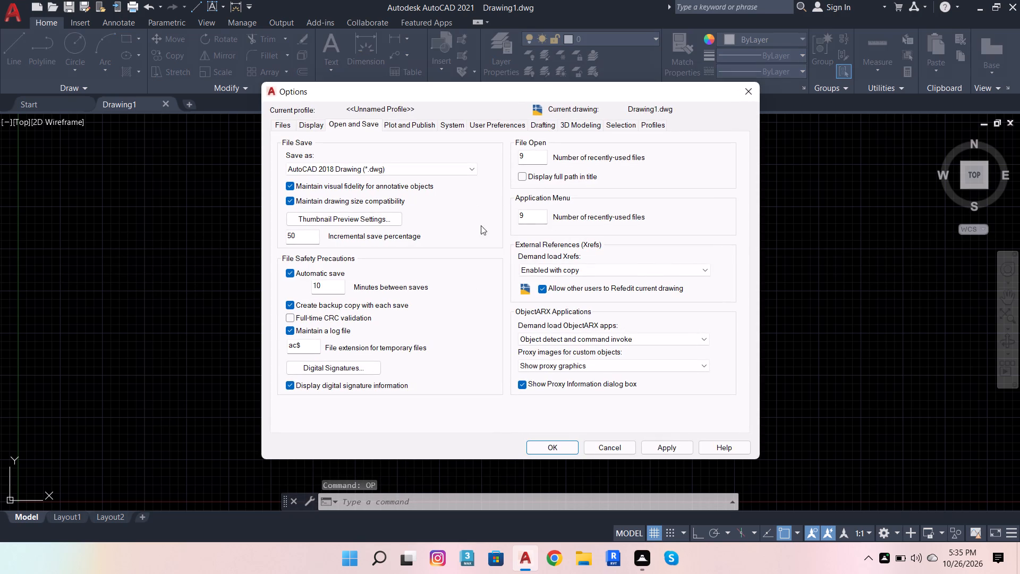
click(672, 441)
click(567, 446)
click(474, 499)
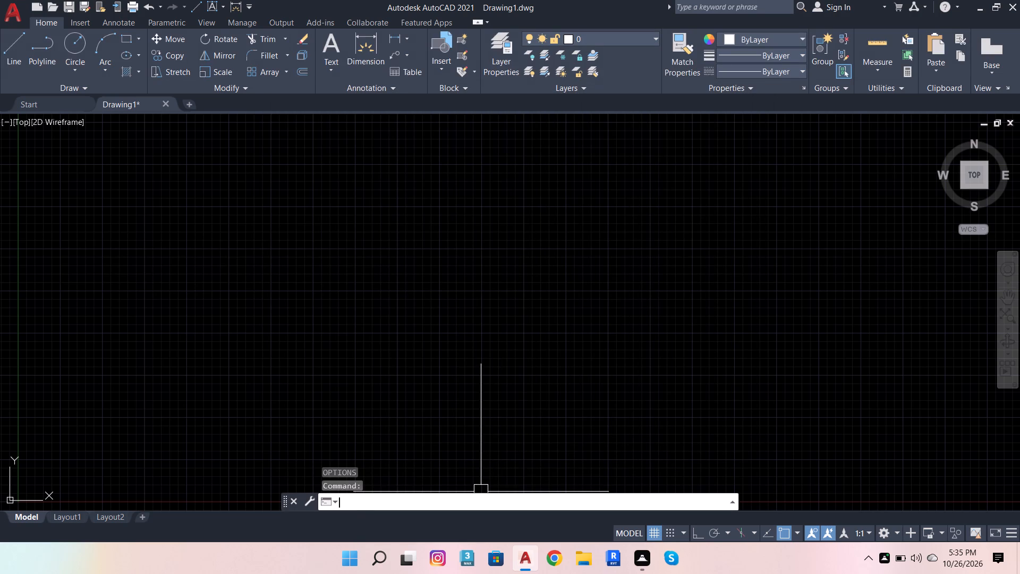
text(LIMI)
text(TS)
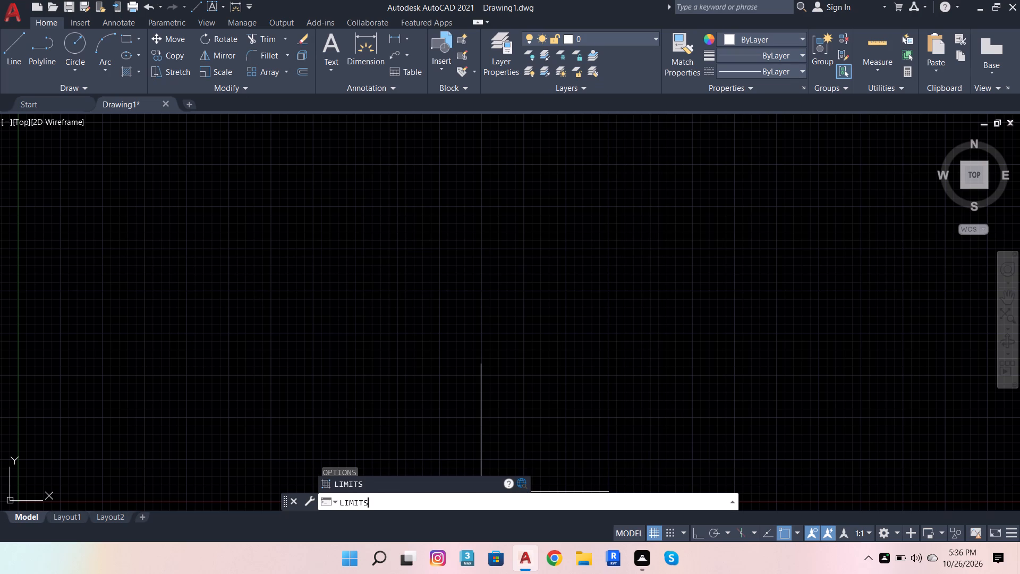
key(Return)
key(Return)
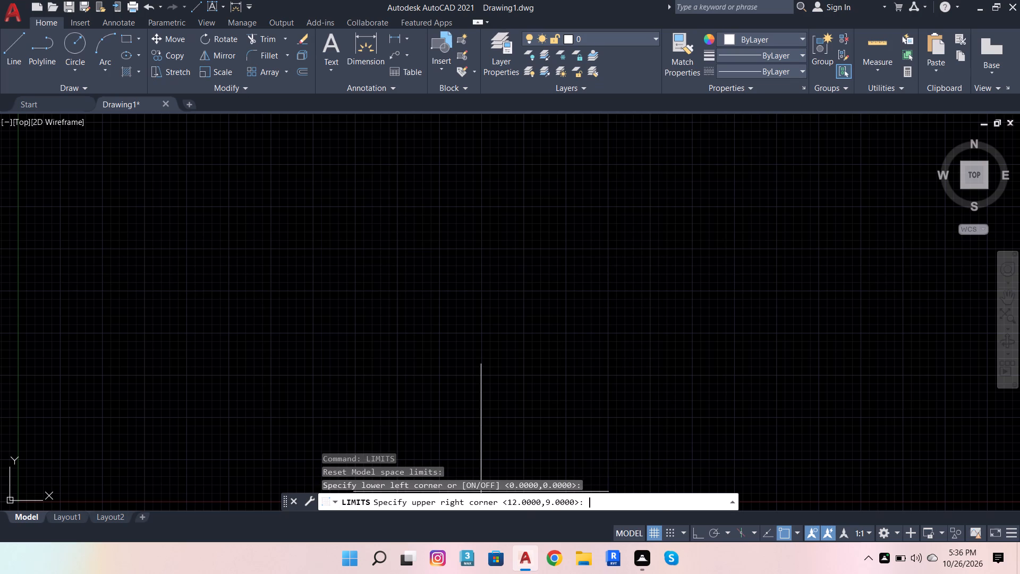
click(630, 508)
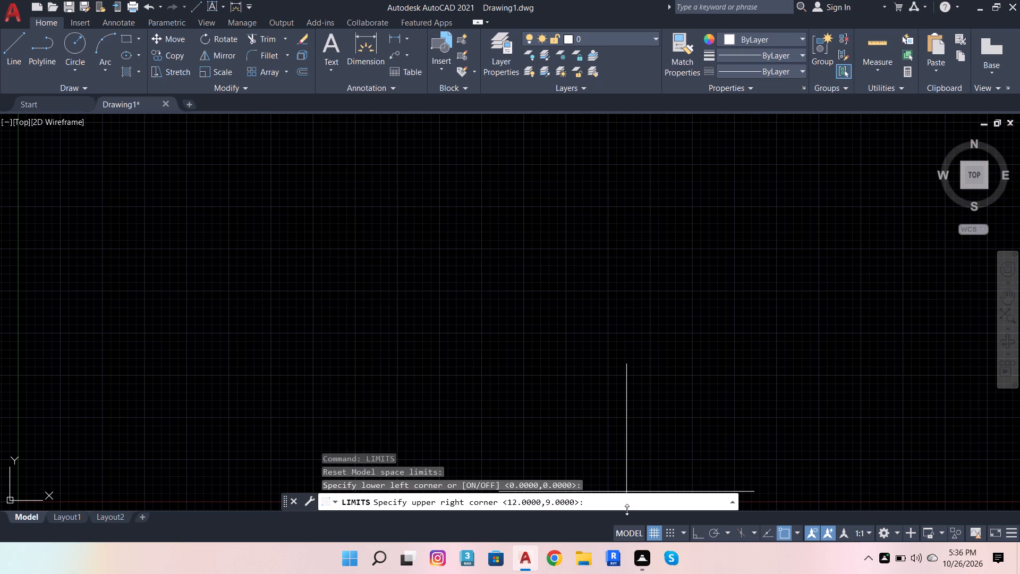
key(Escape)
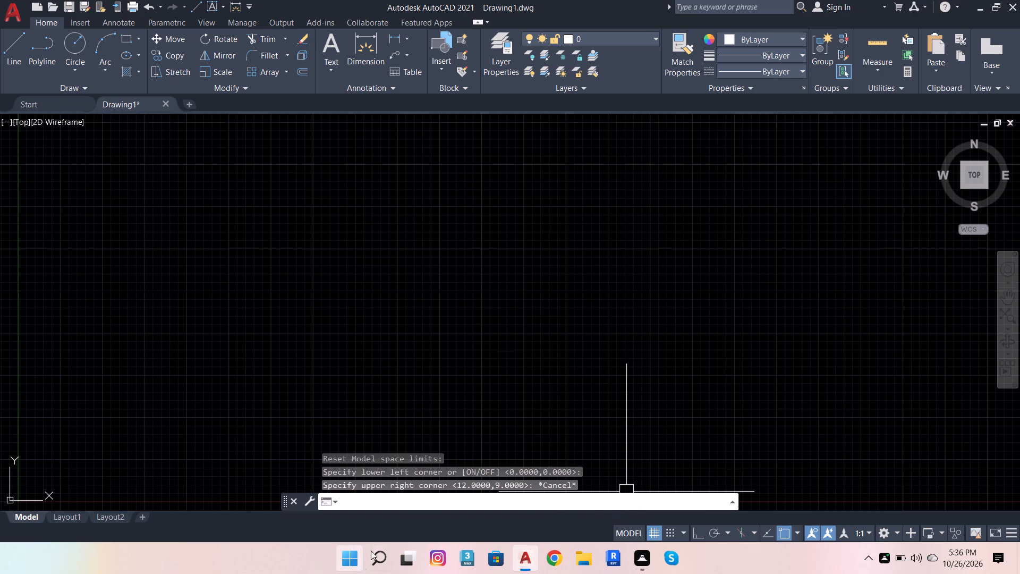
Set the drawing units' length type to Architectural with a precision of 0'-0".
click(421, 508)
text(UN)
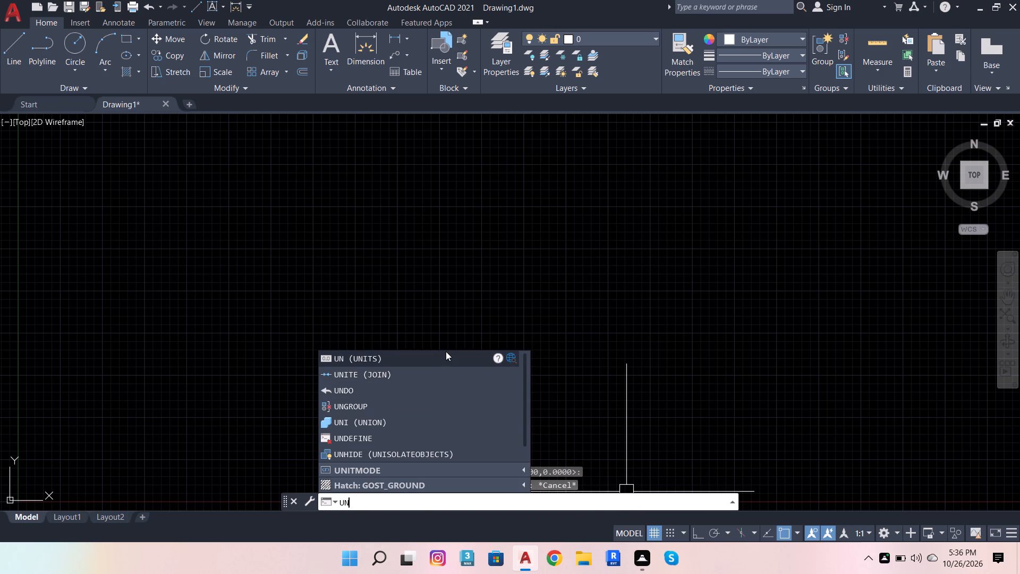
click(446, 351)
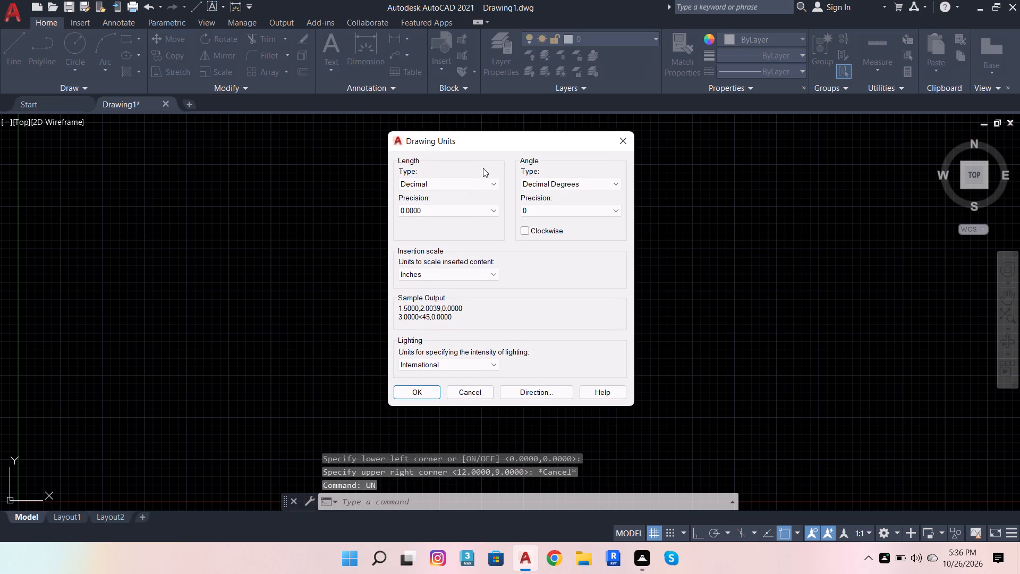
click(482, 183)
click(477, 191)
click(477, 207)
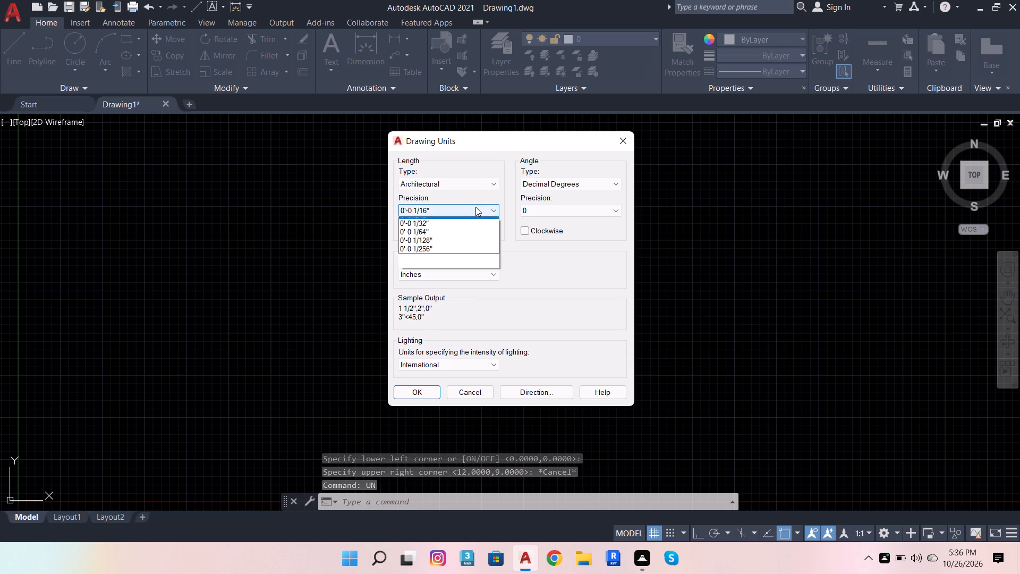
click(457, 217)
click(455, 223)
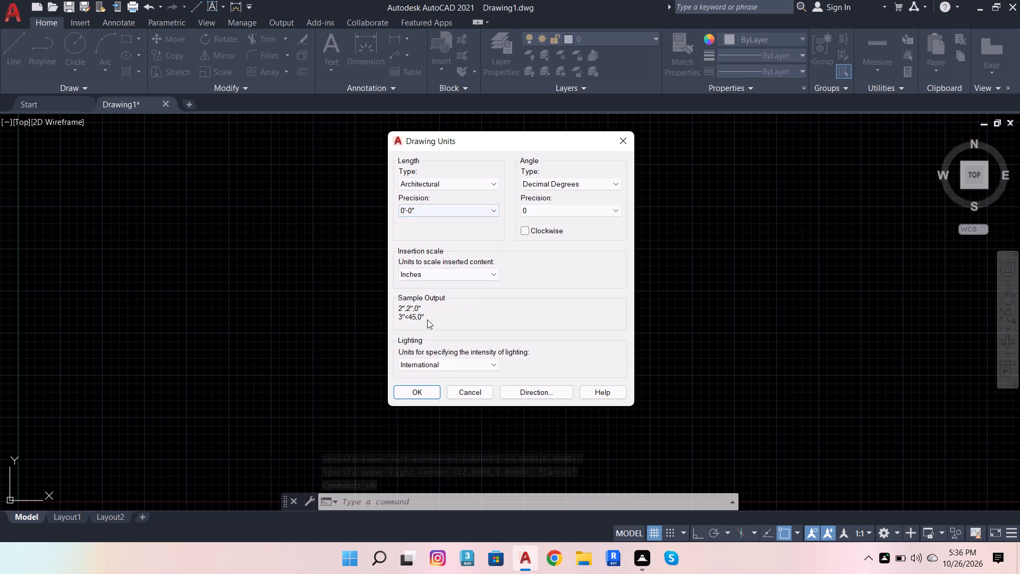
click(429, 392)
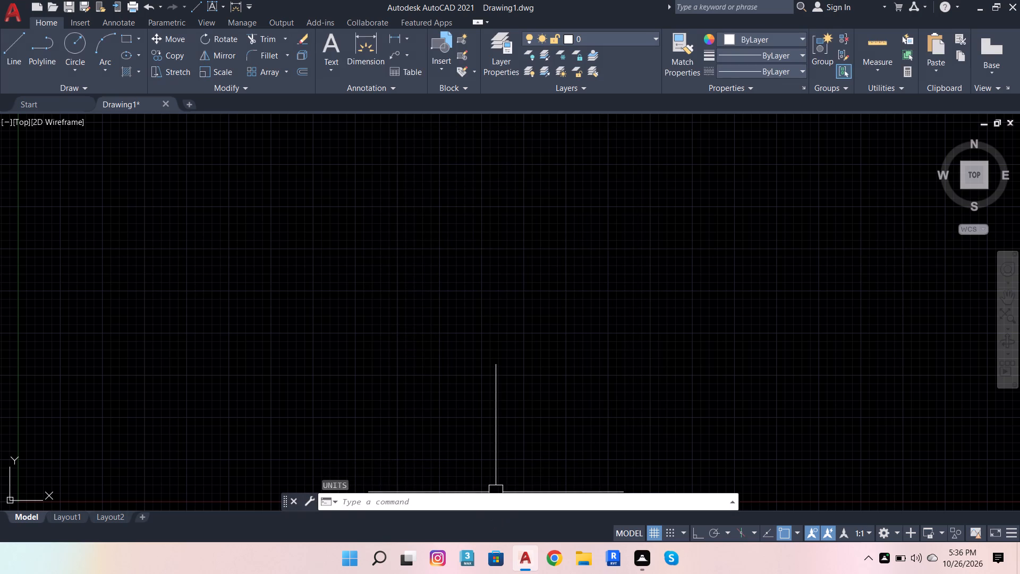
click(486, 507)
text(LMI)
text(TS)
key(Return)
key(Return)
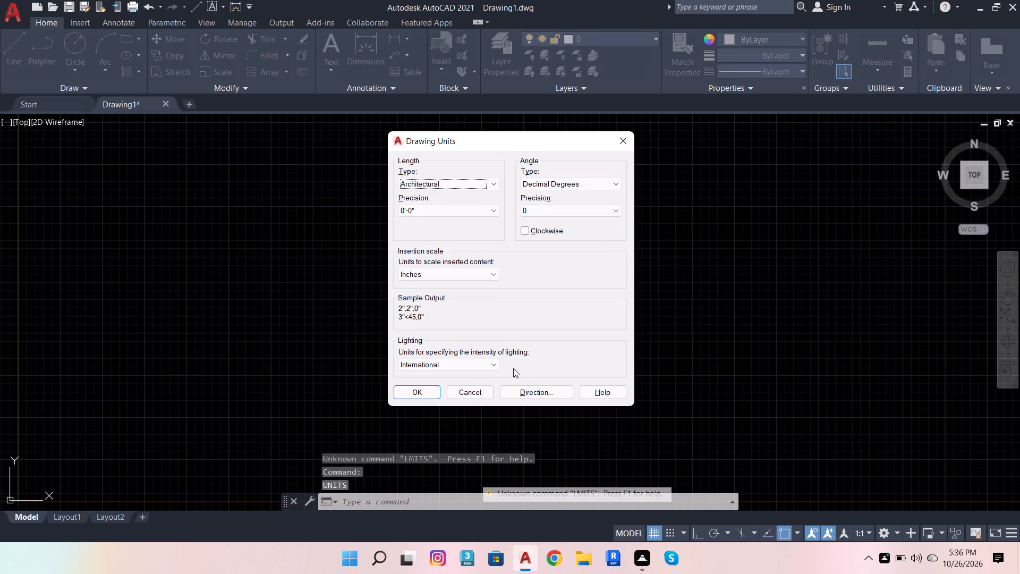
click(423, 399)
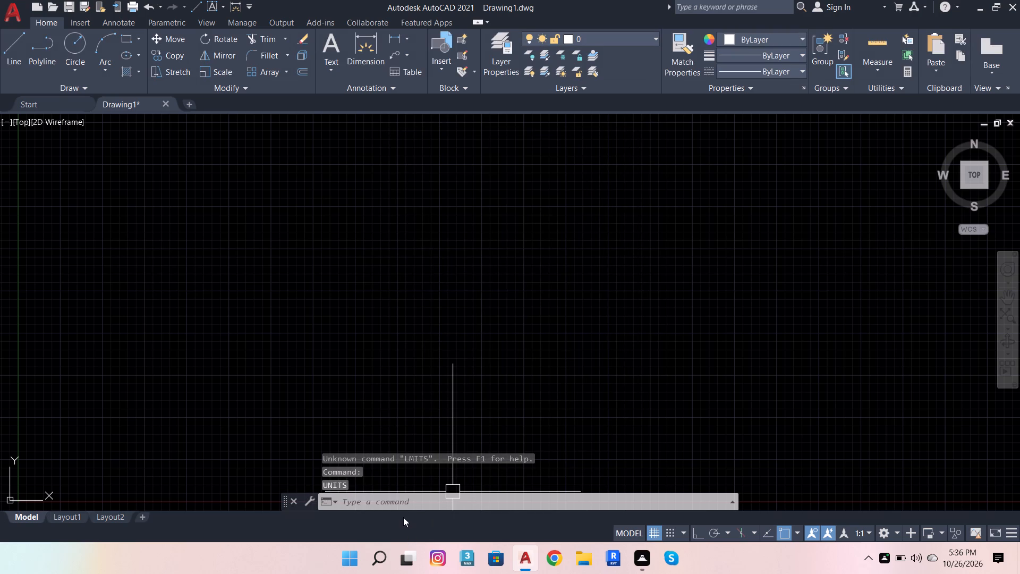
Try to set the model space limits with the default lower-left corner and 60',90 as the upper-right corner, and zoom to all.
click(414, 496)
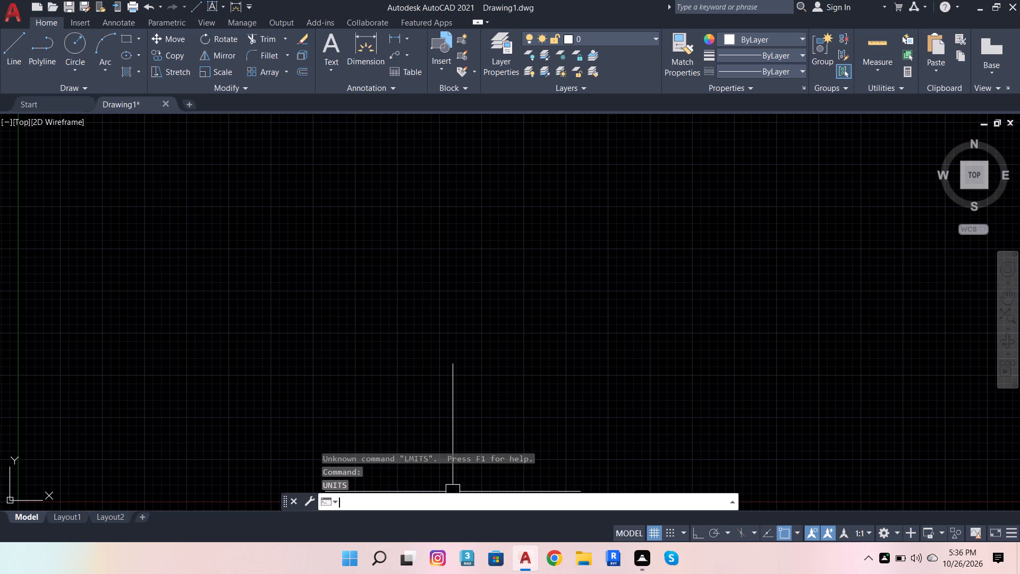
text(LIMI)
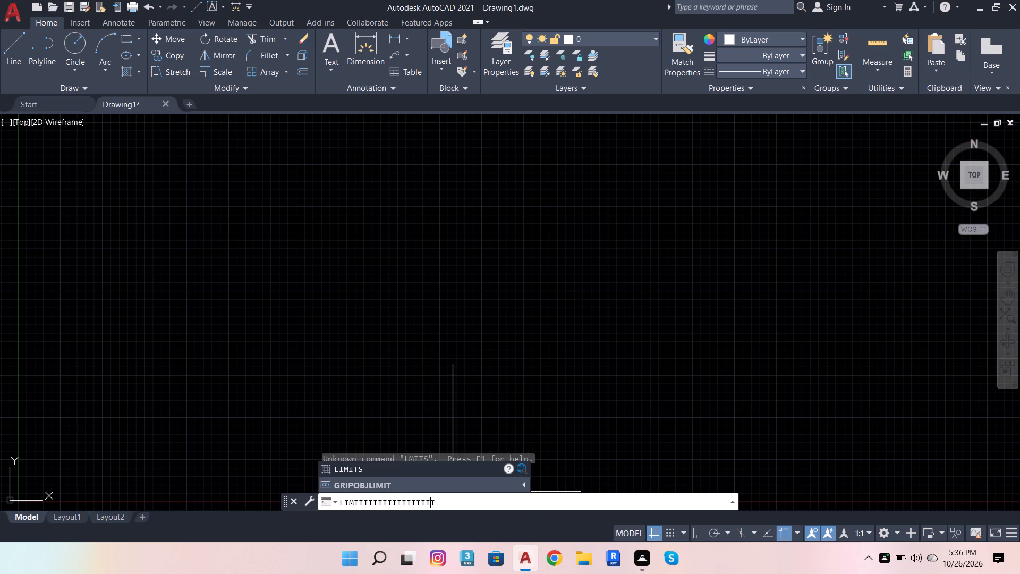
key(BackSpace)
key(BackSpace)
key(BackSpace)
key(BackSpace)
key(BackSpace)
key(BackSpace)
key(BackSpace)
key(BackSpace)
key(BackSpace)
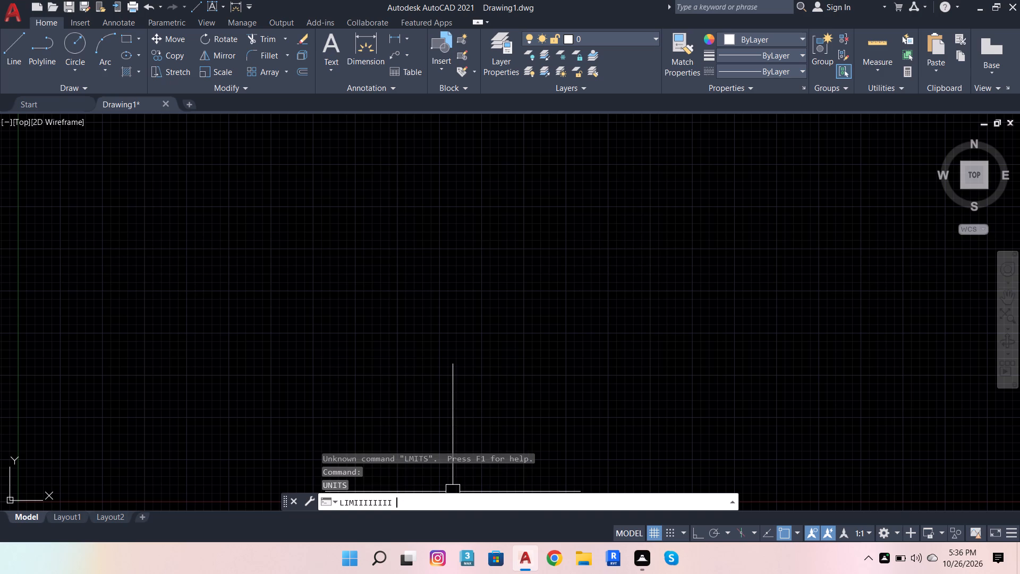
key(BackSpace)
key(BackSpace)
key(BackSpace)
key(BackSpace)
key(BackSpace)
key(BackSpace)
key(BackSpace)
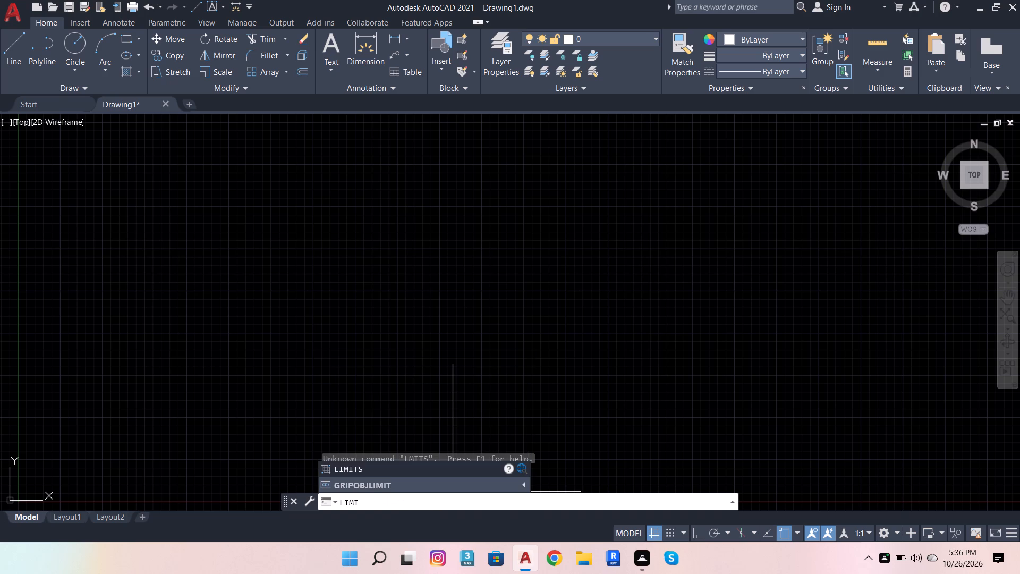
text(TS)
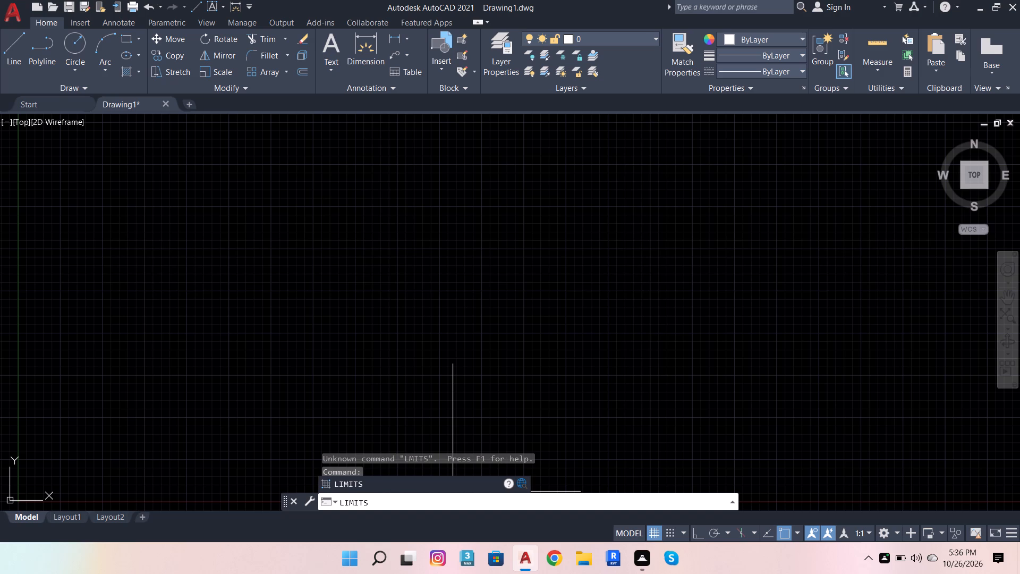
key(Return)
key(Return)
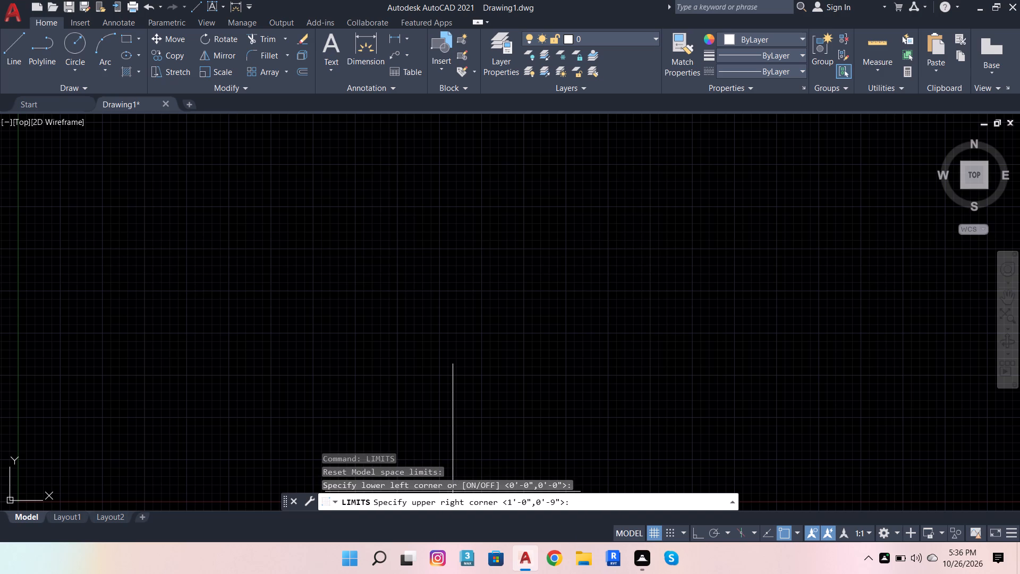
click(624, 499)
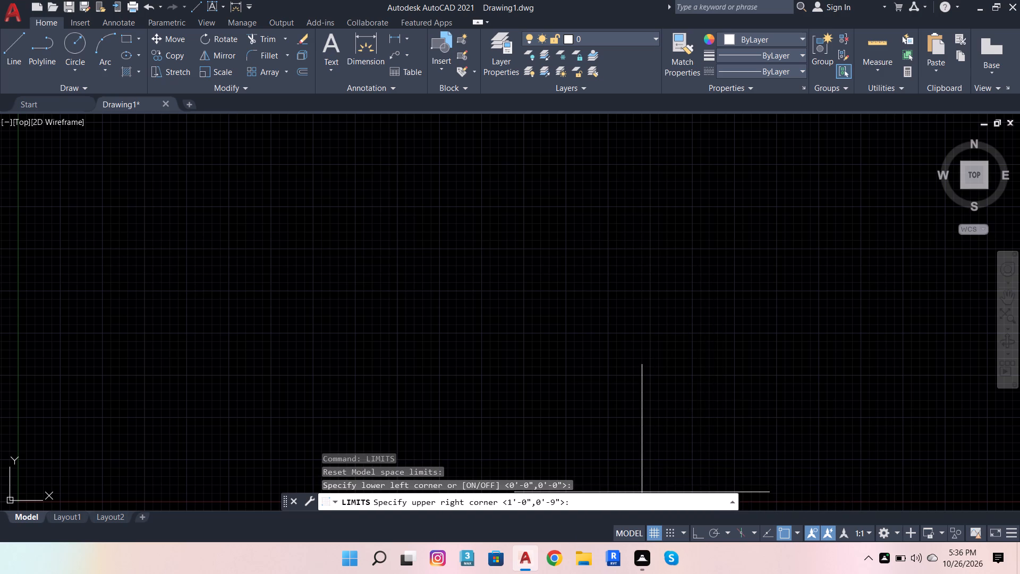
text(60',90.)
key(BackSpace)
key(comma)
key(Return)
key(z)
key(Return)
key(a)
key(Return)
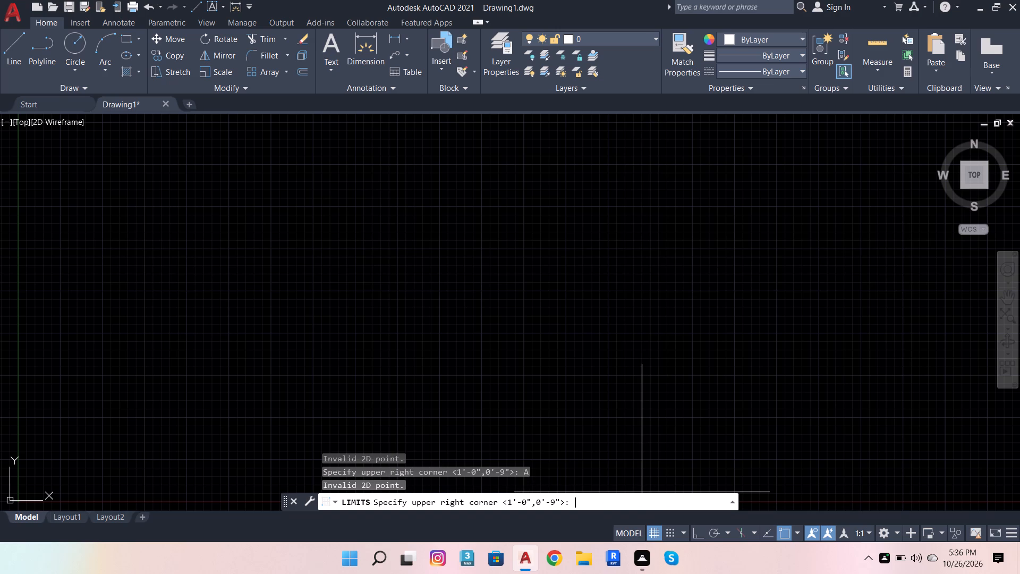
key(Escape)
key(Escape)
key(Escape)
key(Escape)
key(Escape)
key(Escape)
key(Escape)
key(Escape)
Set the model space limits with the default lower-left corner and 40',80' as the upper-right corner, and zoom to all.
click(500, 505)
text(LMI)
key(BackSpace)
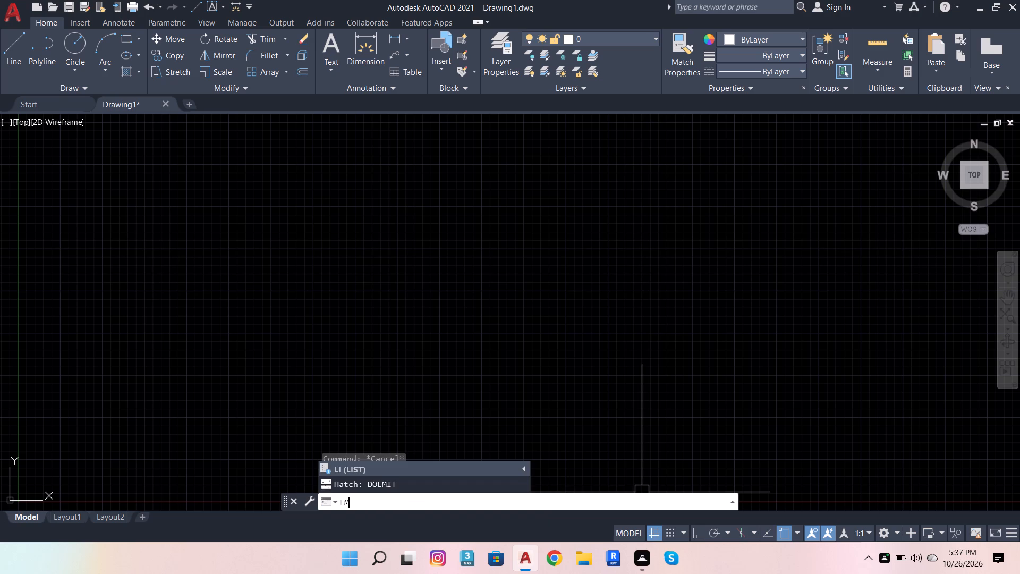
key(BackSpace)
text(IMI)
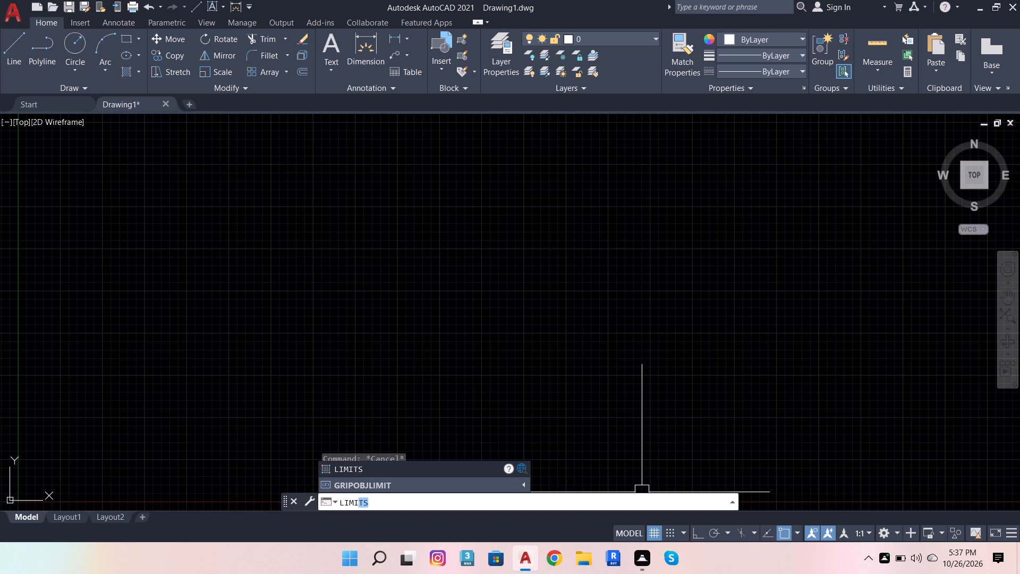
text(TS)
key(Return)
key(Return)
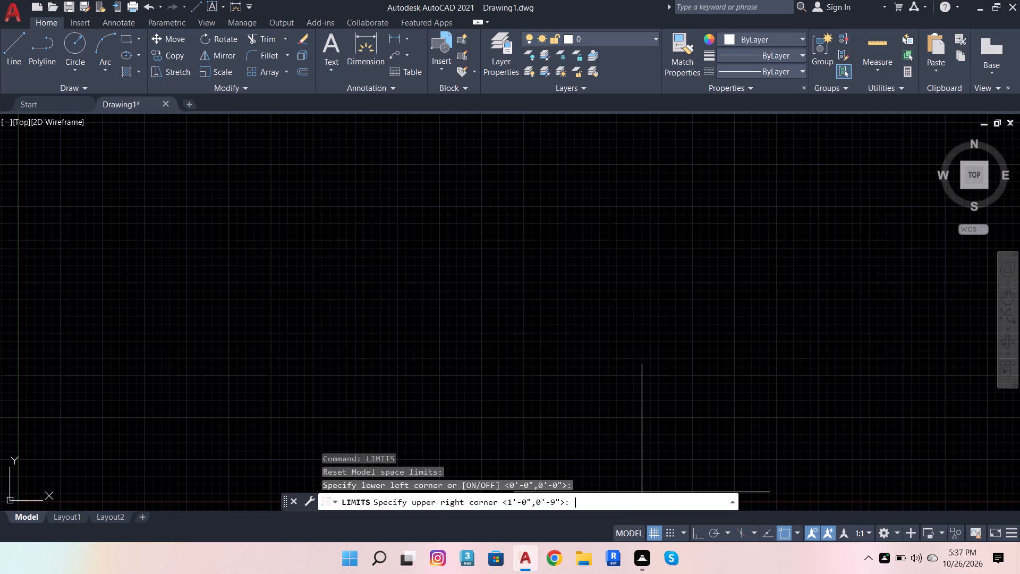
click(607, 502)
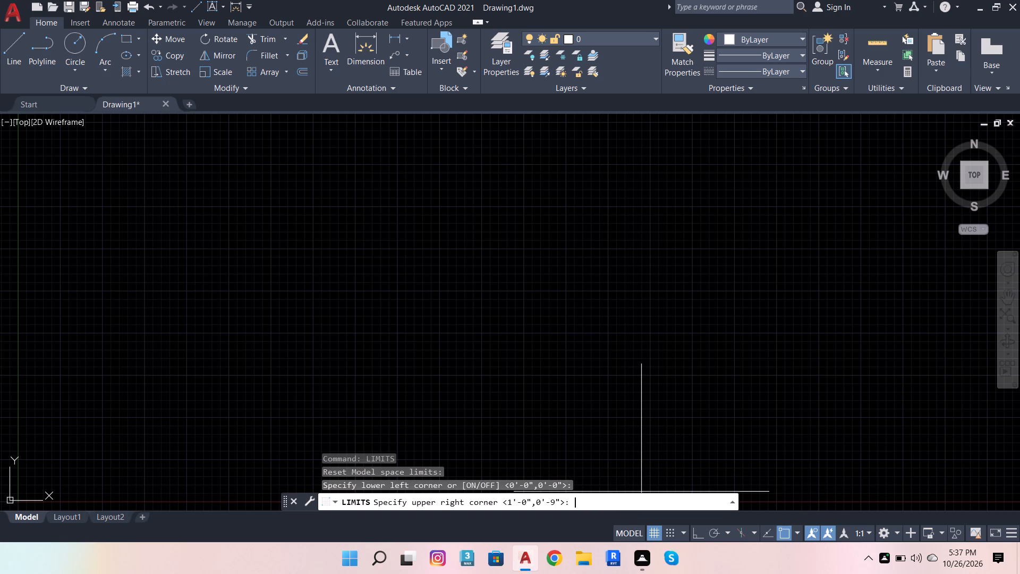
text(40')
key(comma)
text(80')
key(Return)
key(z)
key(Return)
key(a)
key(Return)
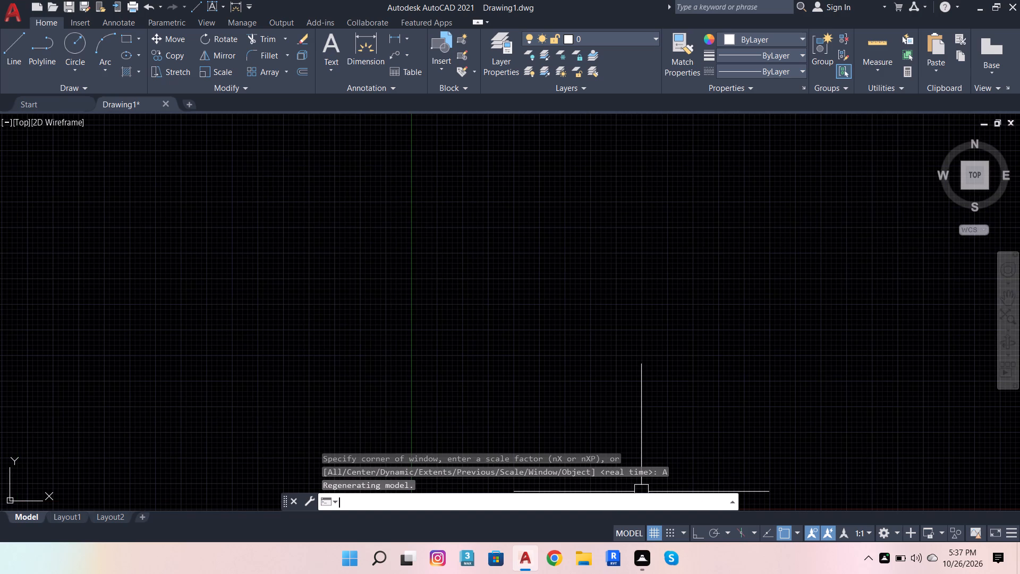
Turn on Ortho mode and draw a horizontal line 2'3.6" long to the right from a free point in model space.
scroll(378, 496, down, 2)
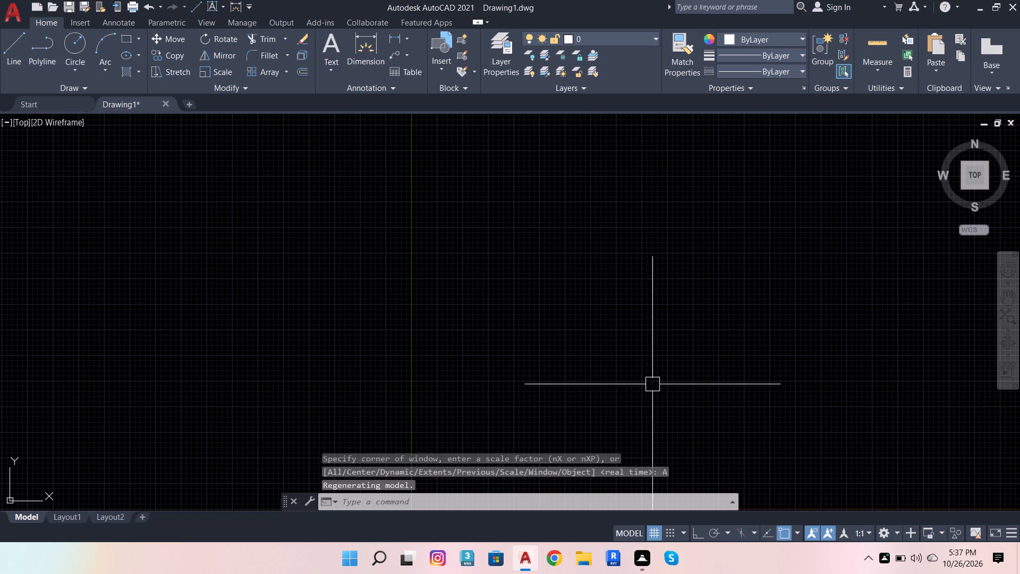
scroll(508, 409, down, 2)
scroll(795, 376, up, 3)
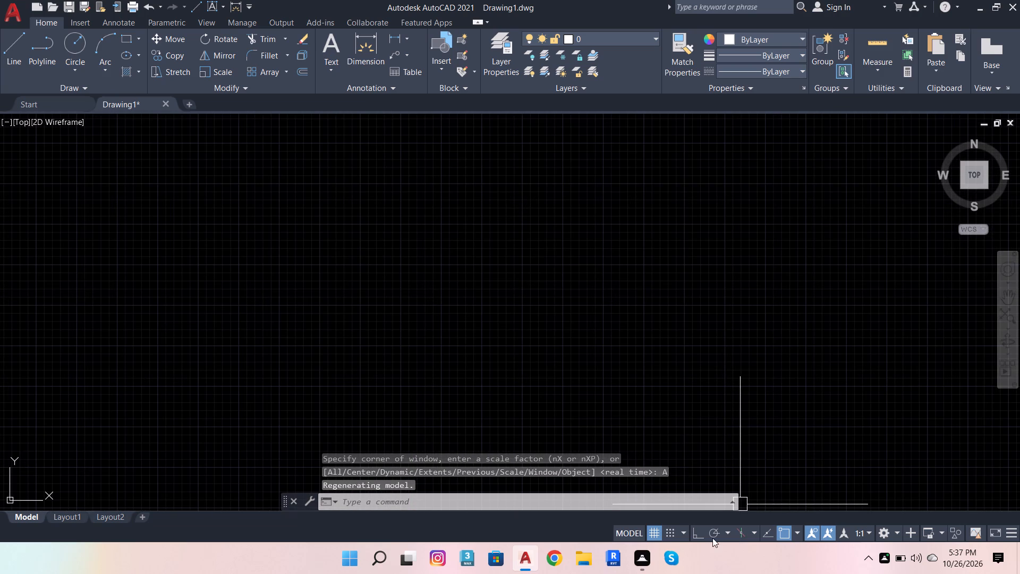
click(701, 538)
click(20, 54)
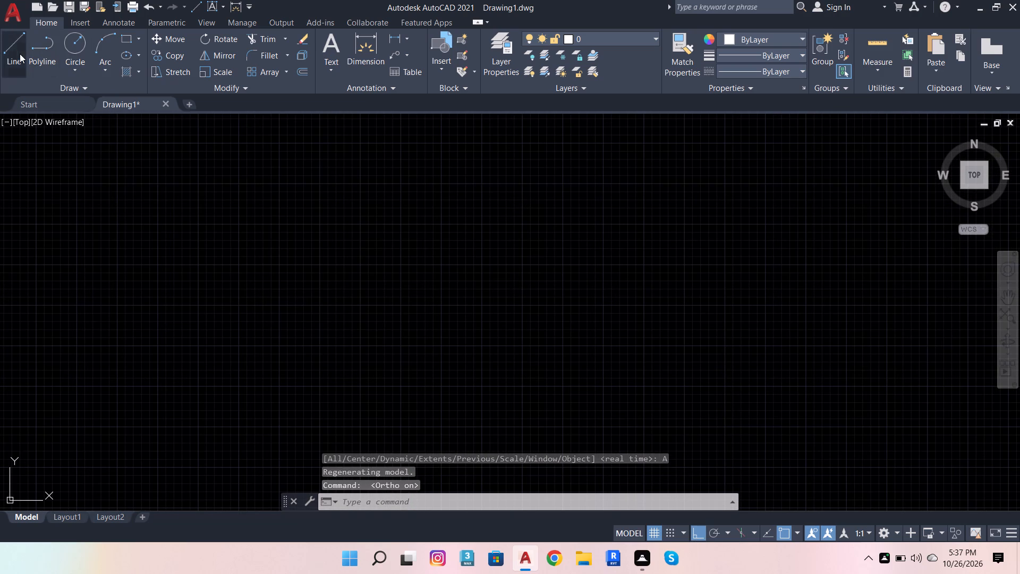
click(310, 319)
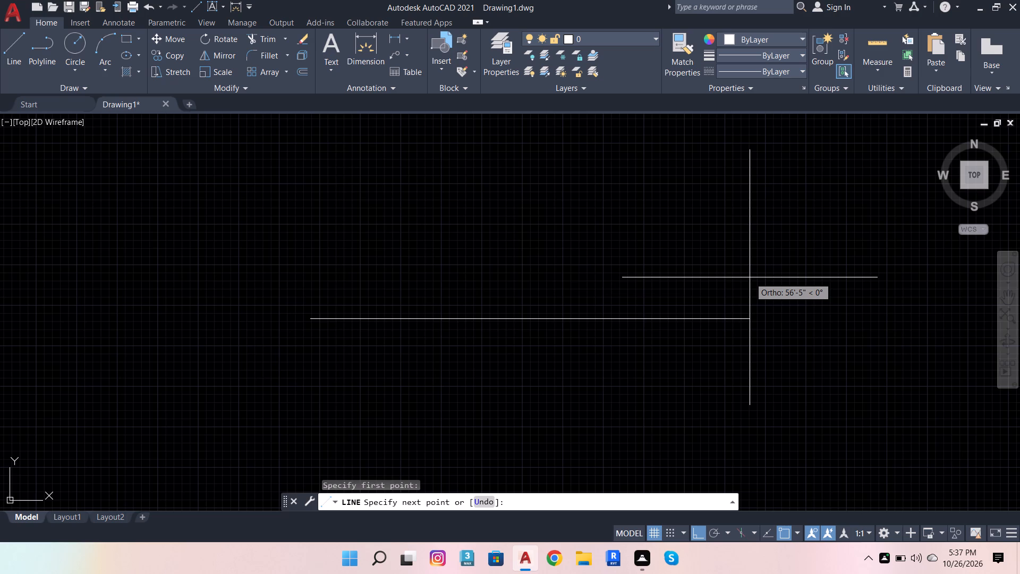
text(2'3)
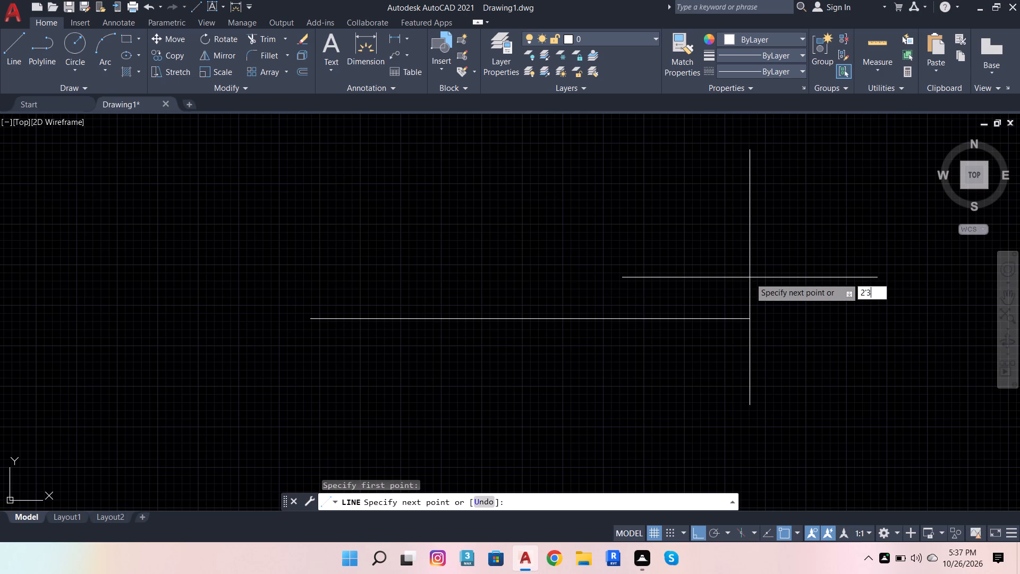
text(.6+)
key(Return)
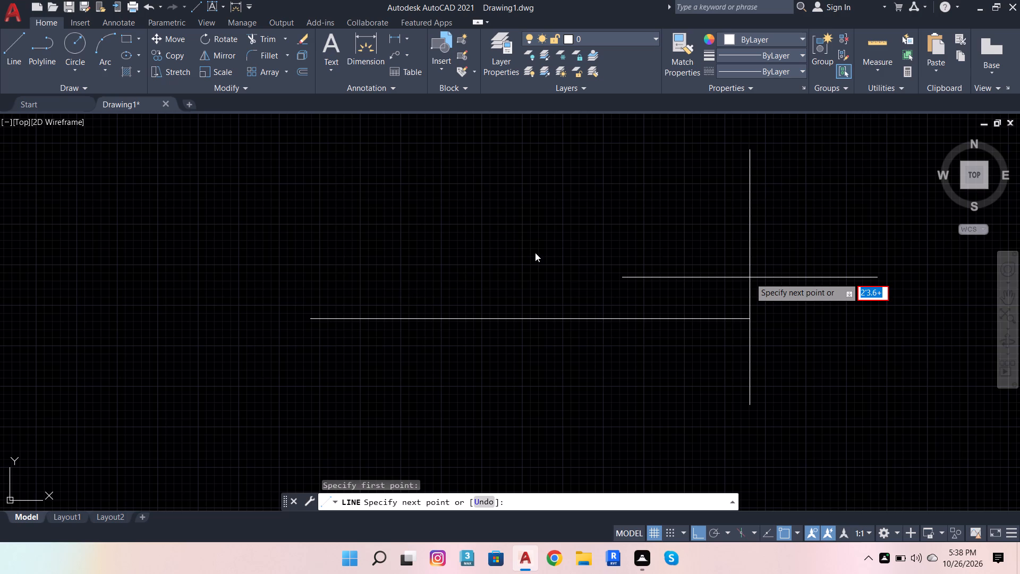
key(BackSpace)
key(BackSpace)
key(BackSpace)
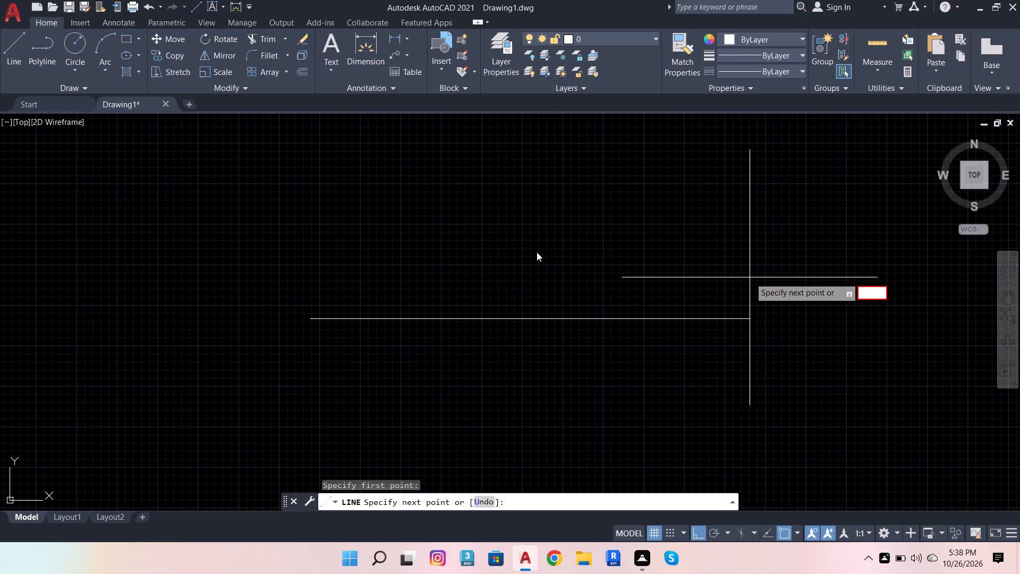
text(2')
text(3.)
key(6)
key(Return)
scroll(347, 300, up, 3)
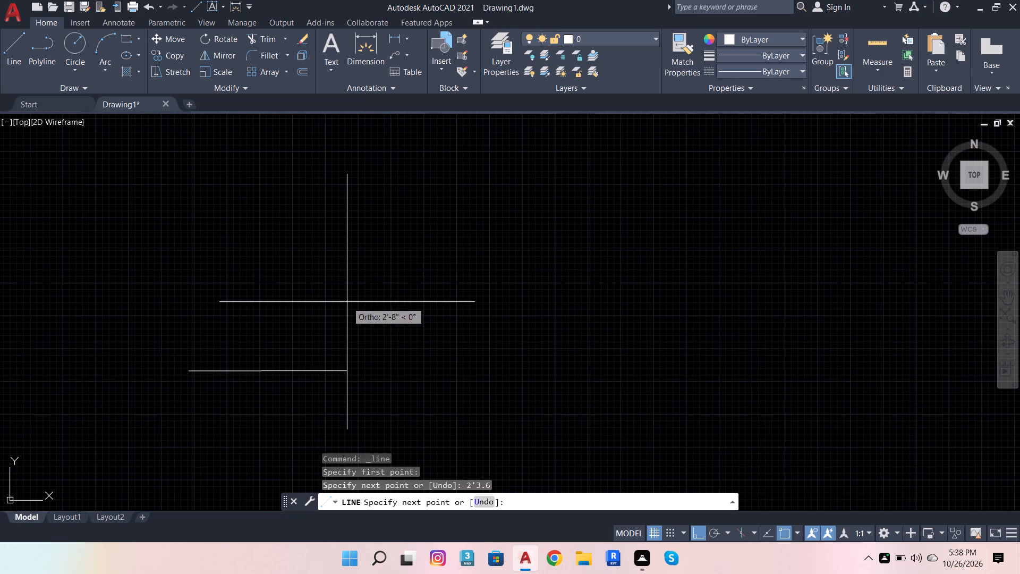
Set the drawing units' length precision to 0'-0 1/2".
click(335, 506)
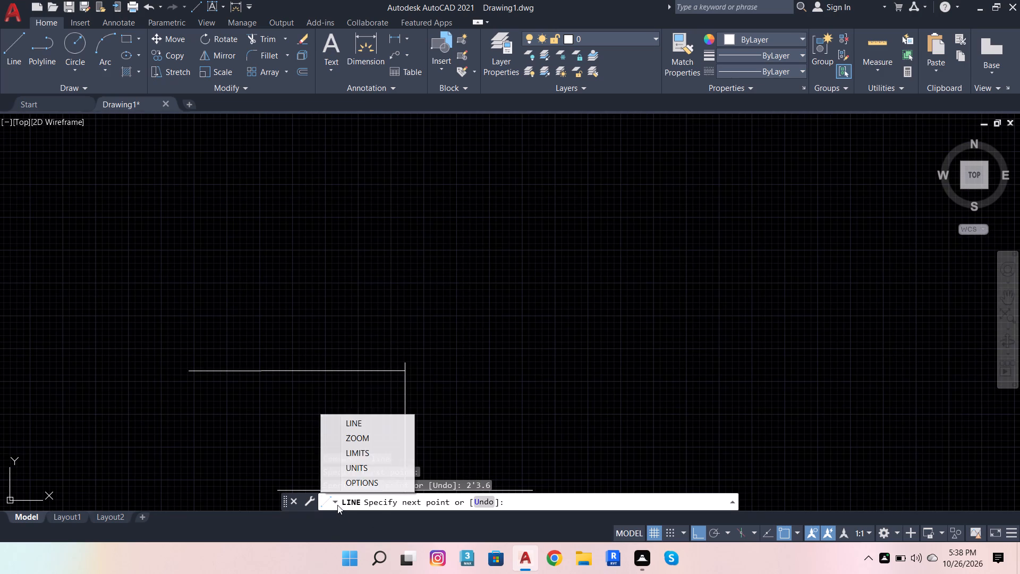
click(364, 471)
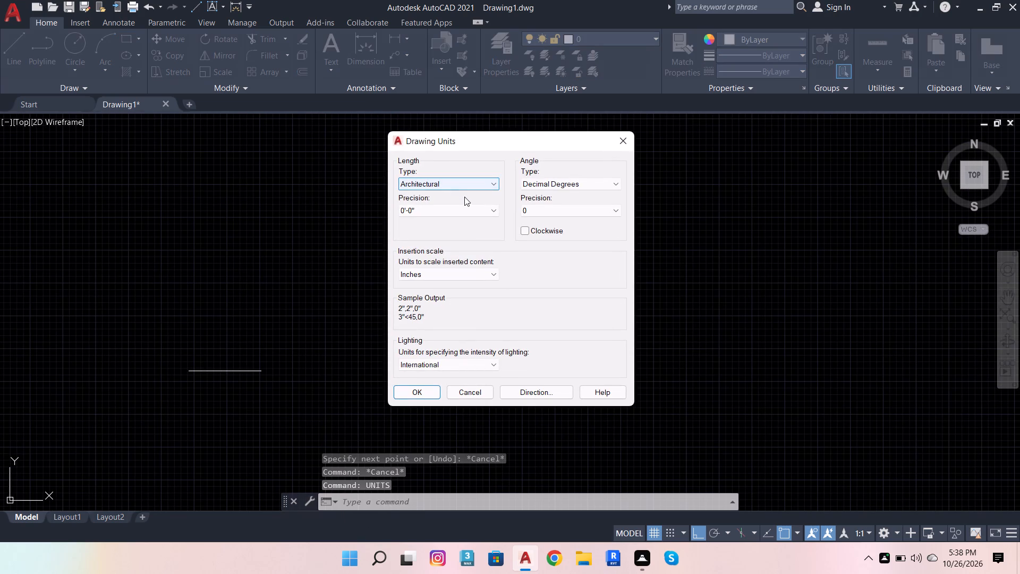
click(466, 209)
click(450, 232)
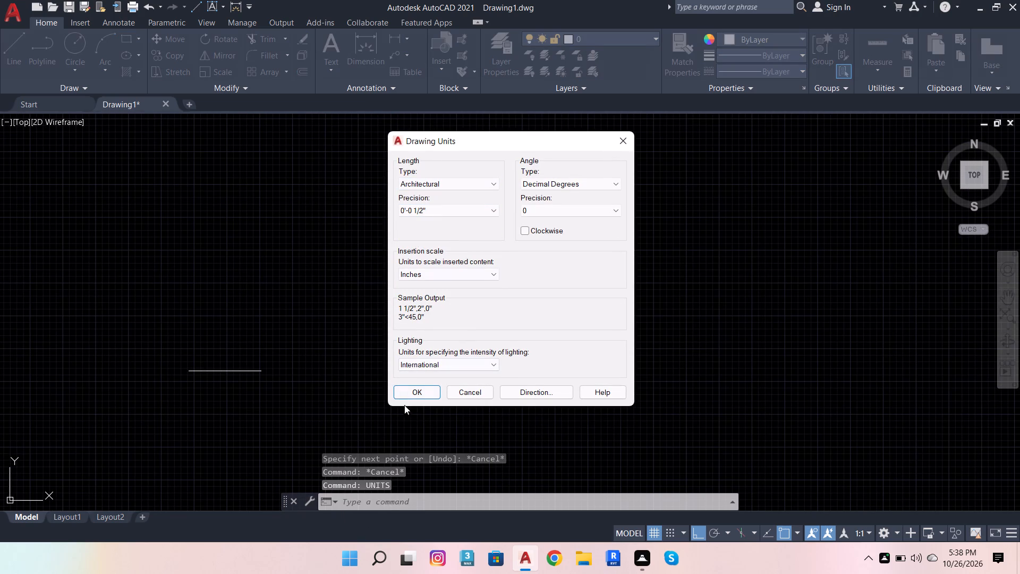
click(418, 399)
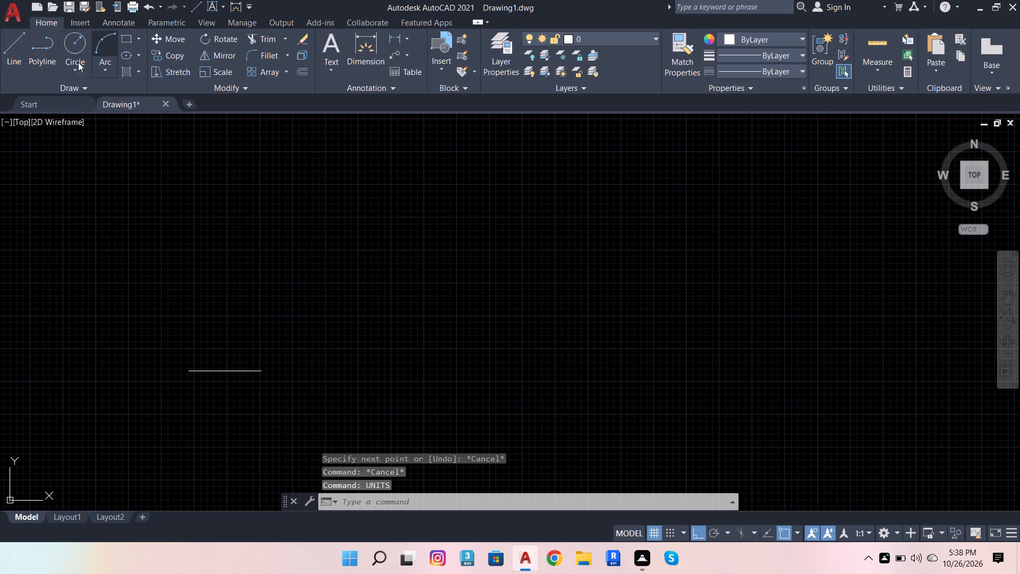
From the right end of the existing line, draw two horizontal segments to the right, 6'11.6" and 2'6" long.
click(22, 45)
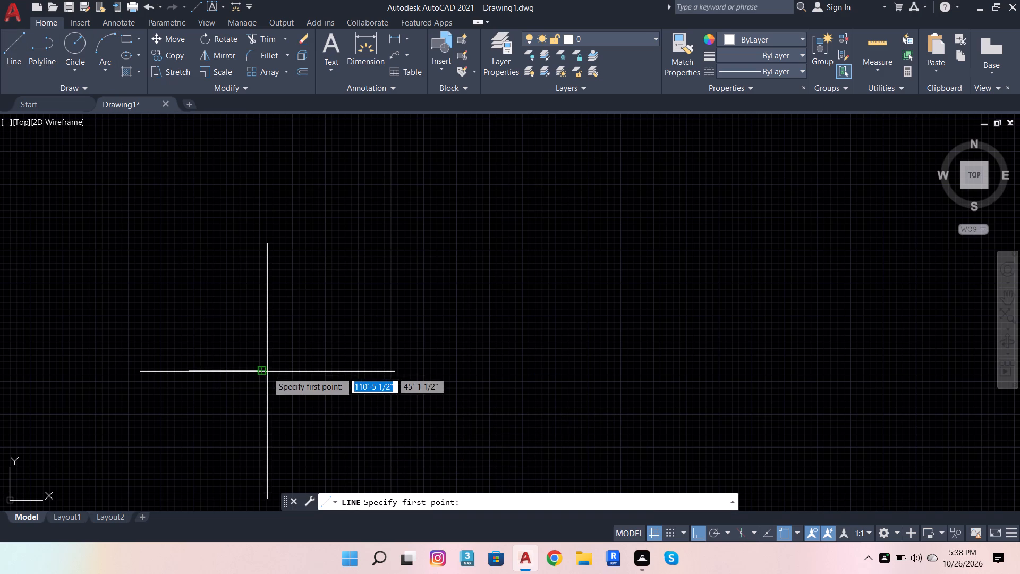
click(262, 373)
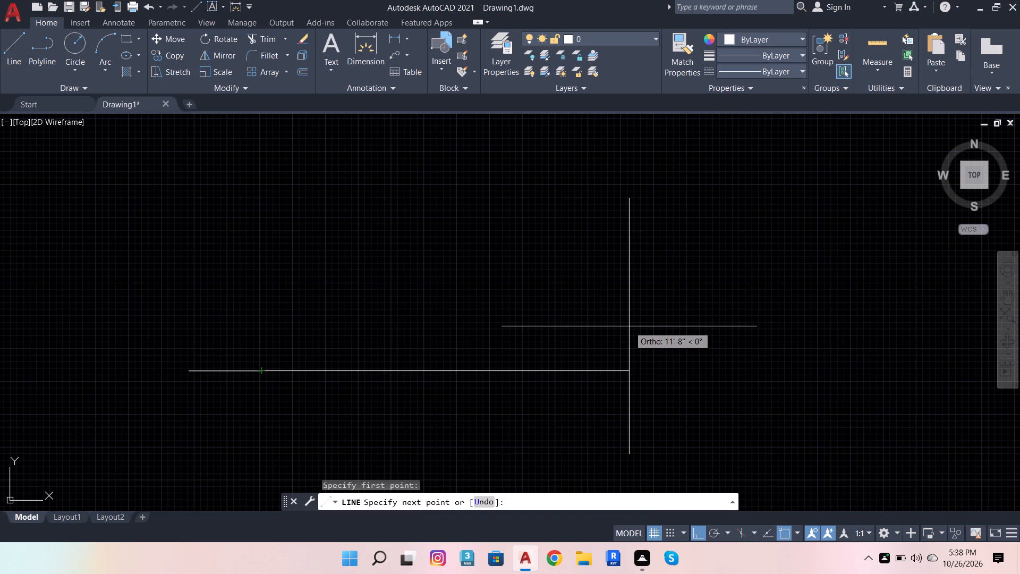
text(6')
text(11)
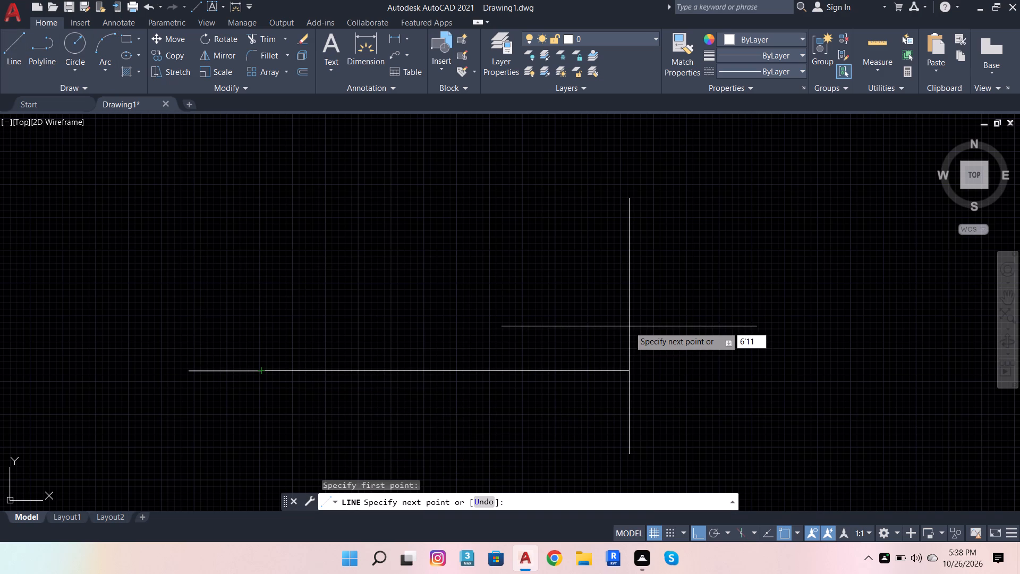
text(.6)
key(Return)
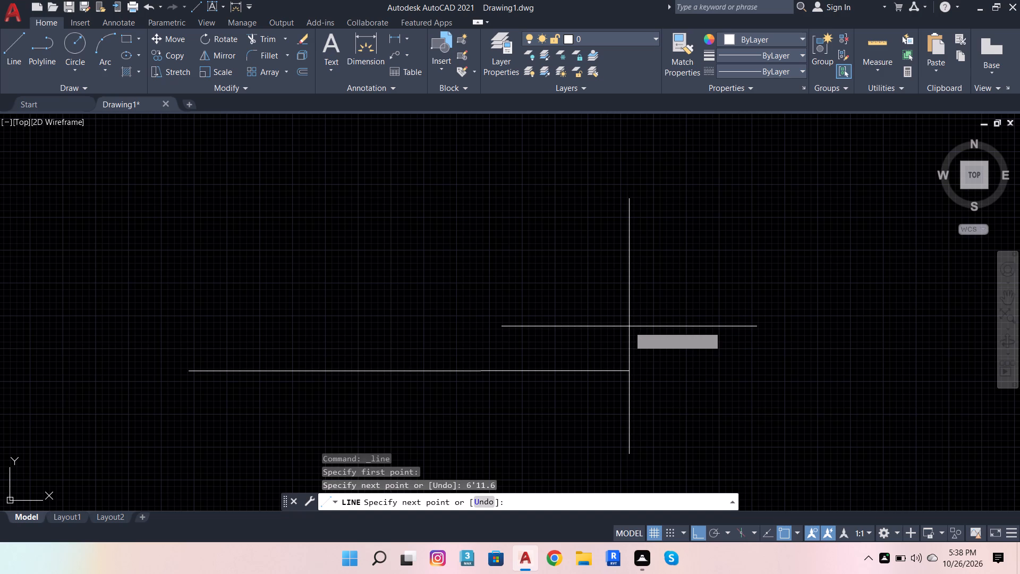
scroll(380, 323, down, 3)
scroll(454, 341, up, 2)
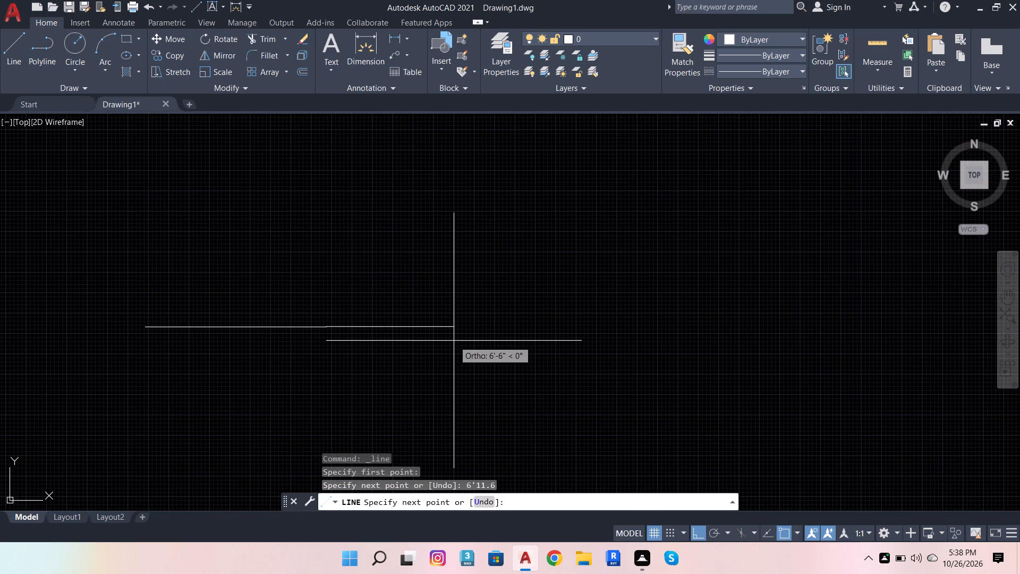
text(2'6)
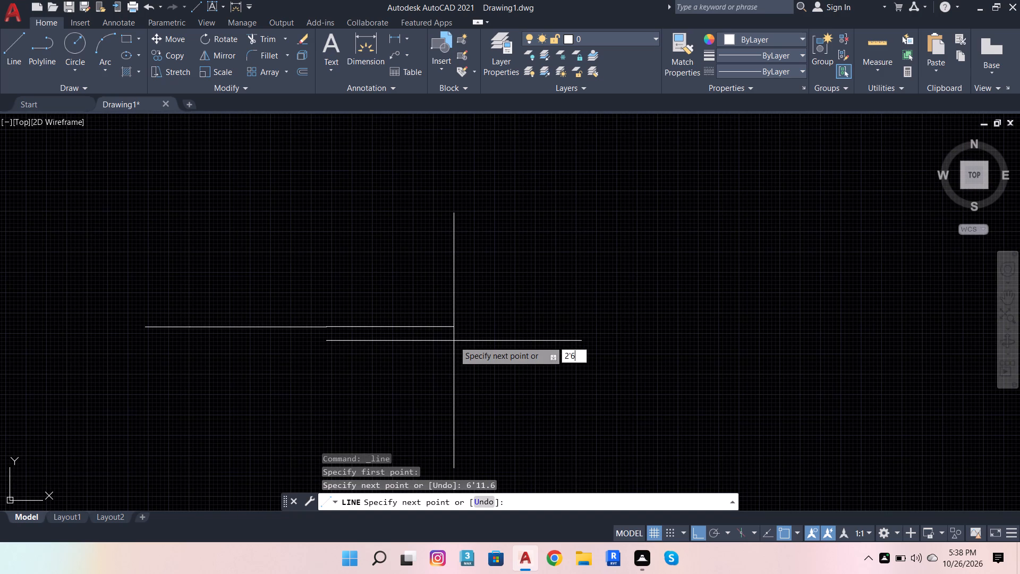
key(Return)
Continue the line straight down from its right end with segments of 1'9" and 7'6".
scroll(516, 293, down, 3)
scroll(489, 366, up, 1)
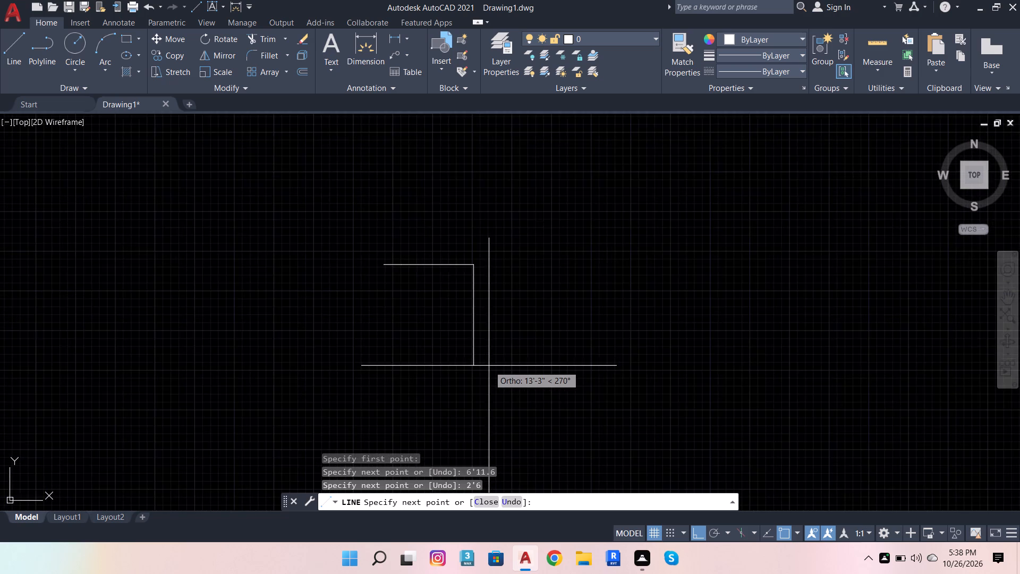
scroll(489, 366, up, 2)
scroll(489, 366, down, 2)
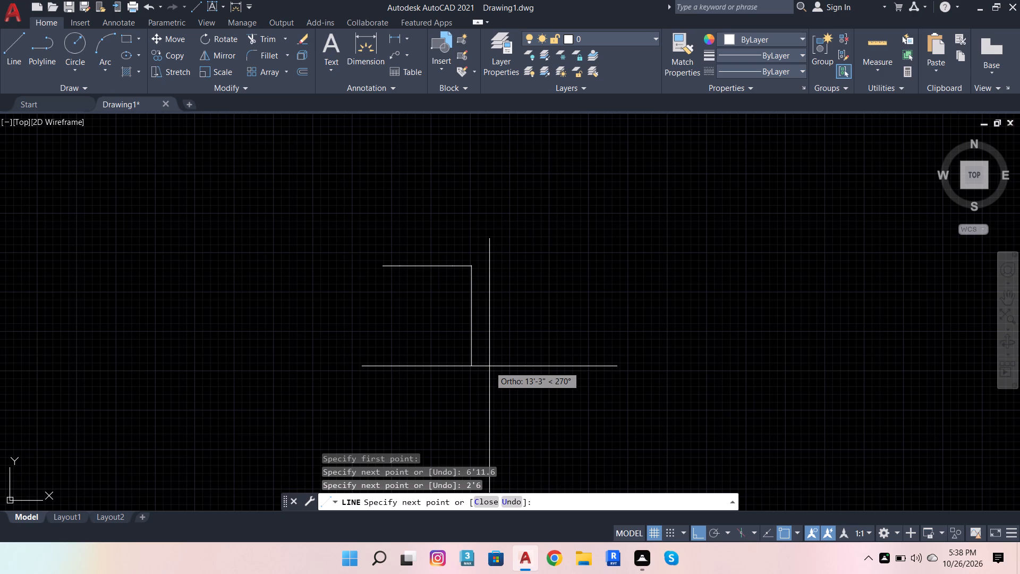
text(1')
key(9)
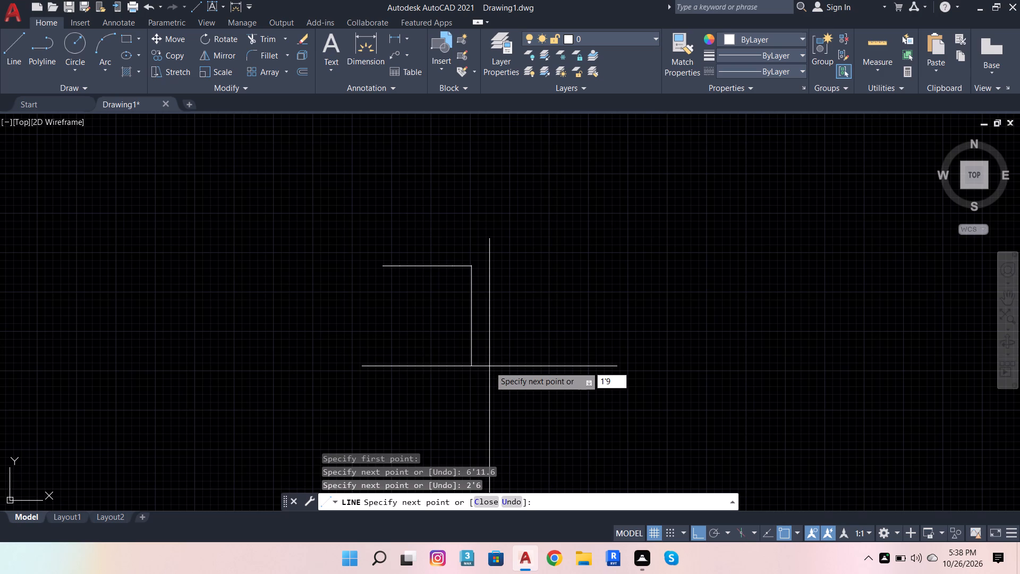
key(Return)
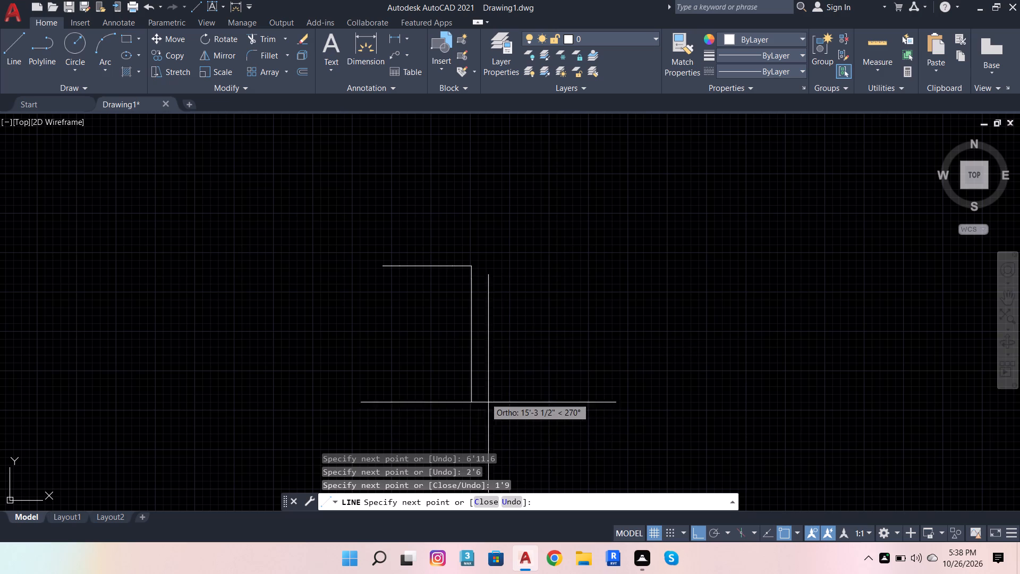
text(7')
key(6)
key(Return)
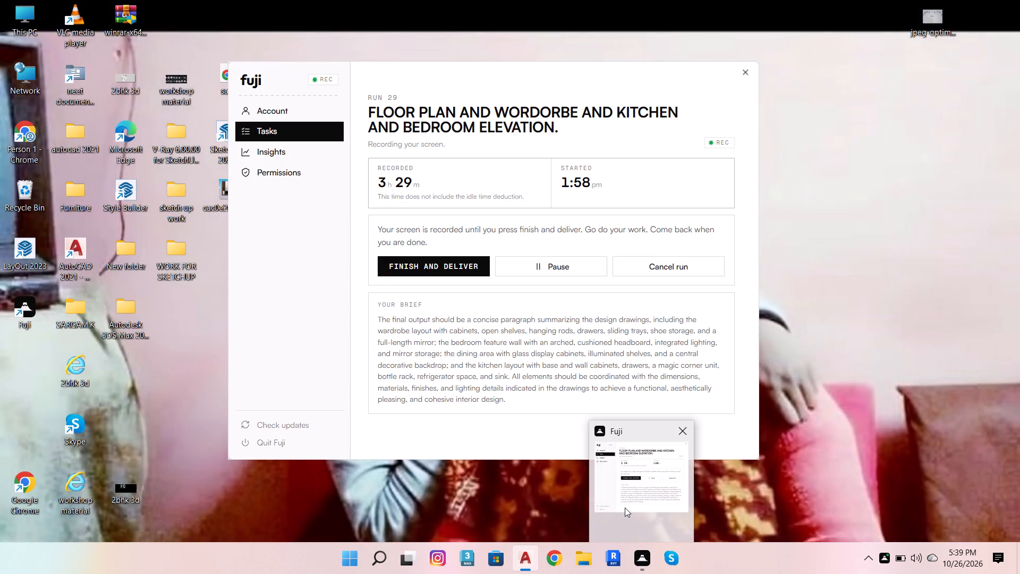
scroll(354, 364, up, 1)
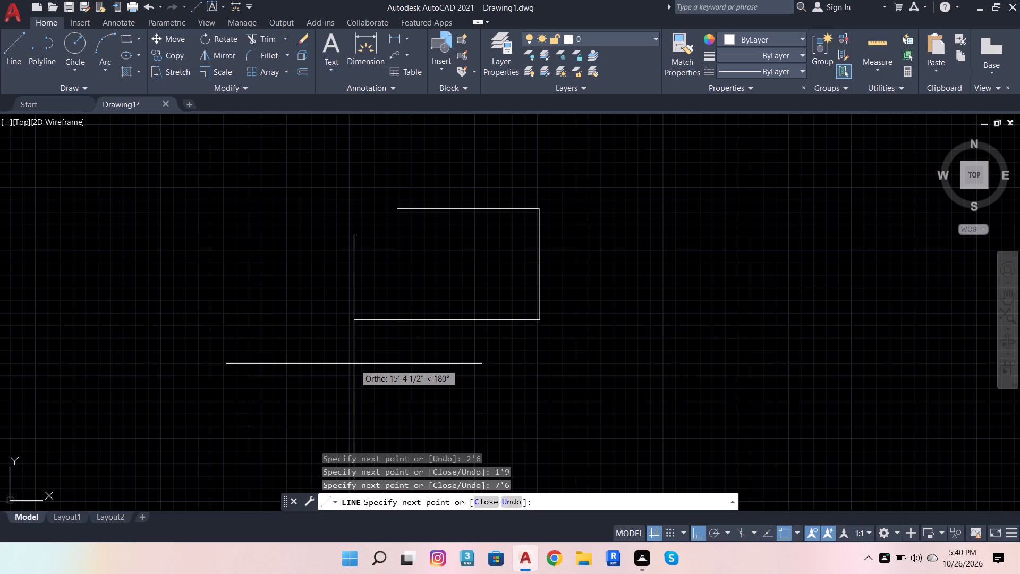
From the bottom end of the vertical line, draw consecutive horizontal segments to the left measuring 2'6", 1'4", 2" and 5'4.6".
text(2'6)
key(Return)
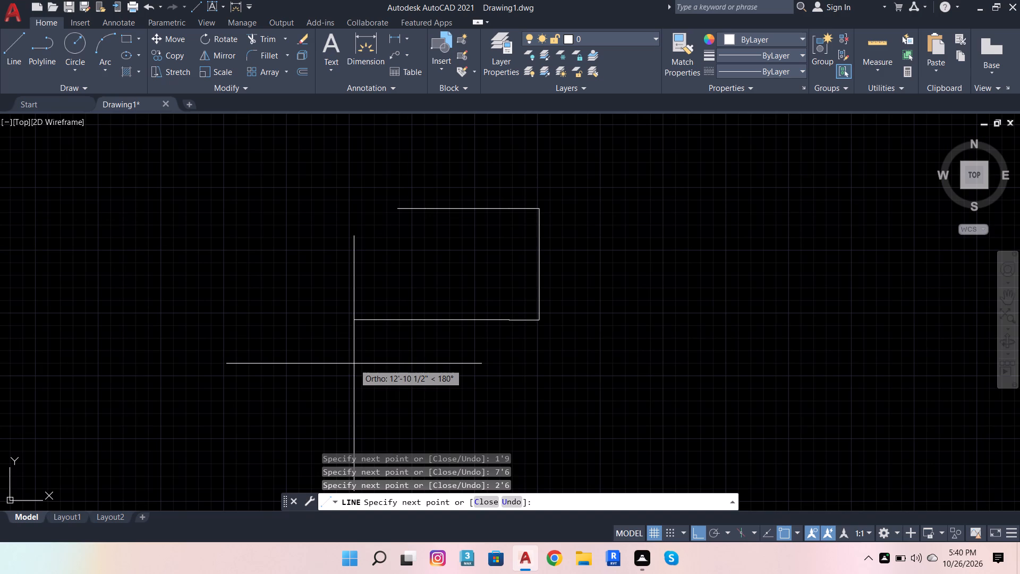
text(1'4)
key(Return)
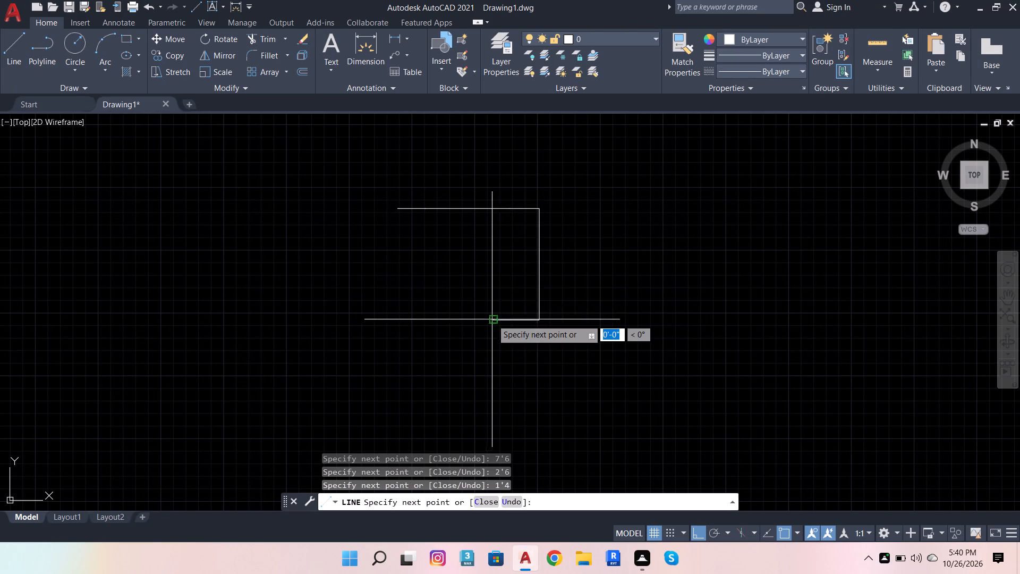
scroll(492, 319, up, 3)
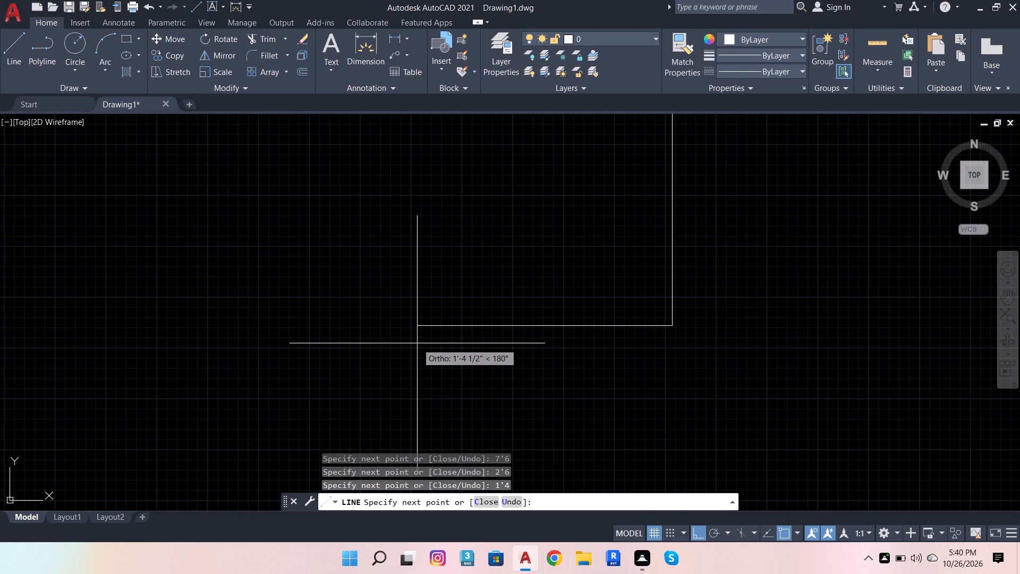
key(2)
key(Return)
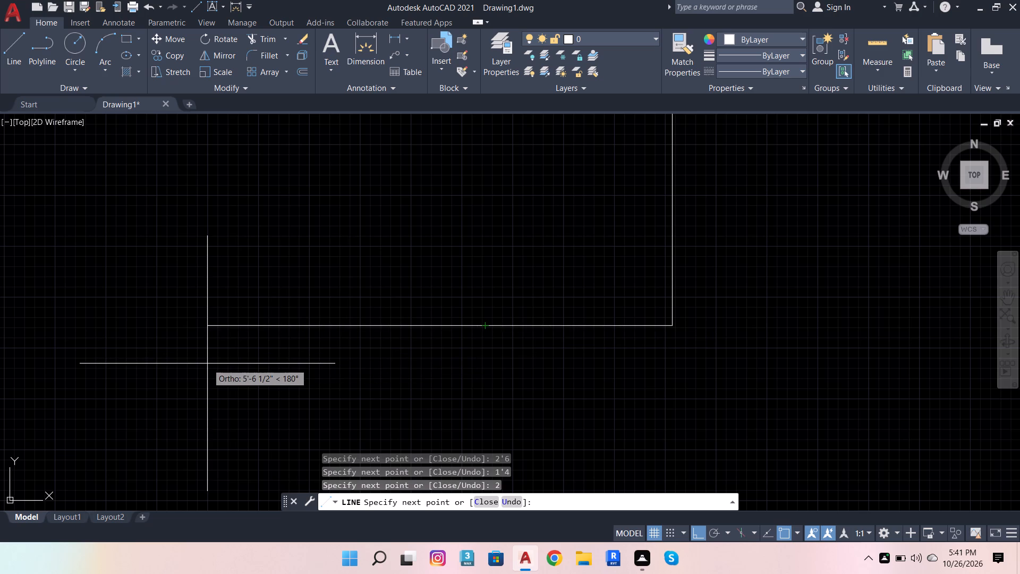
text(5')
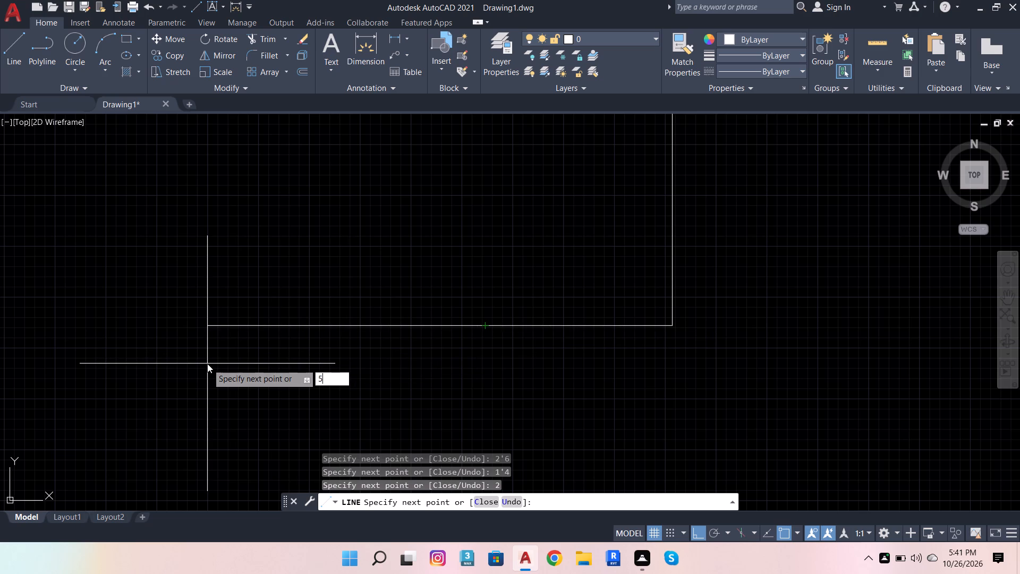
key(4)
text(.6)
key(Return)
Continue the bottom wall line to the left with segments of 2.6", 2'1", 1" and 9".
scroll(320, 348, down, 3)
scroll(278, 371, up, 1)
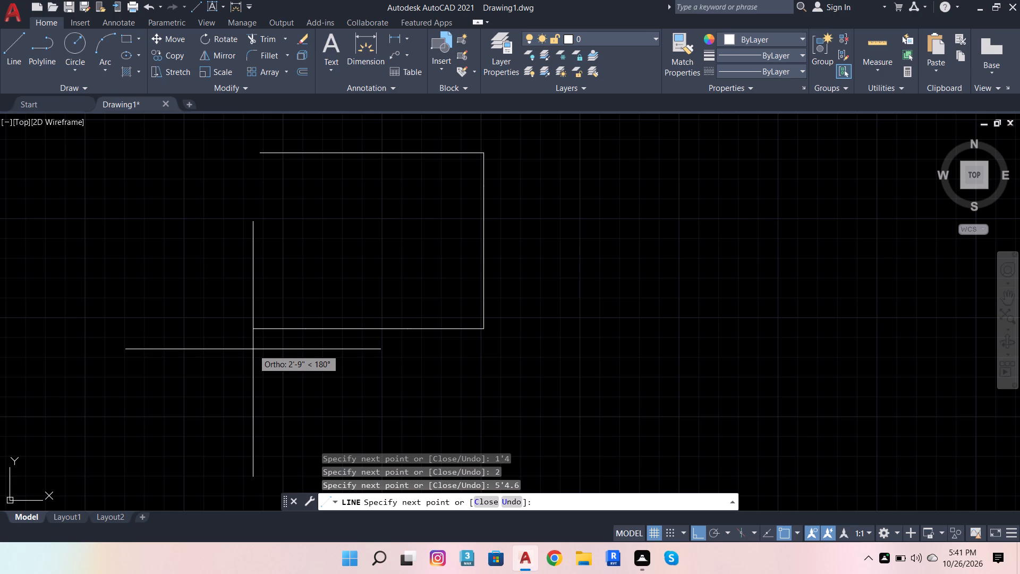
text(2.6)
key(Return)
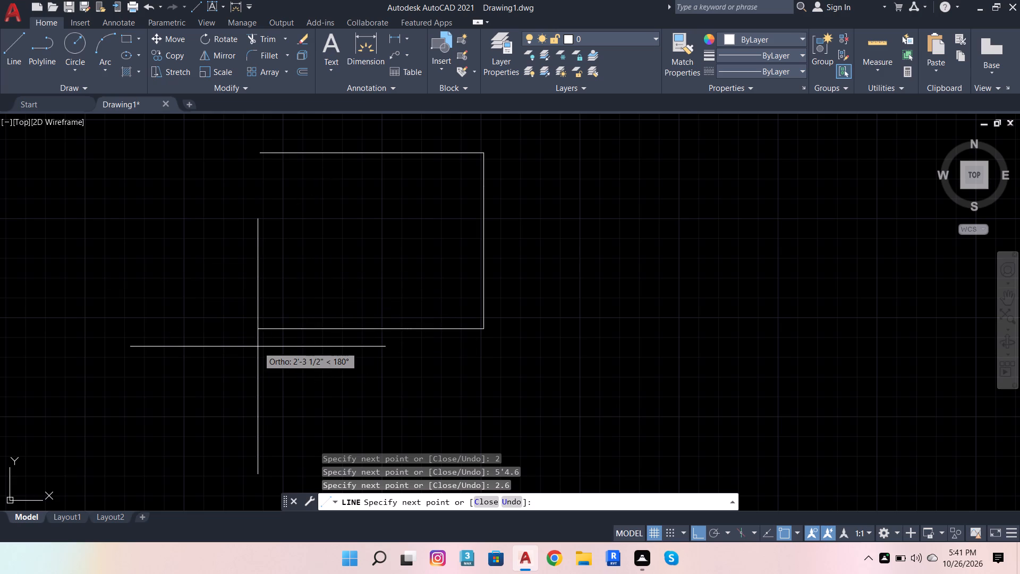
text(2')
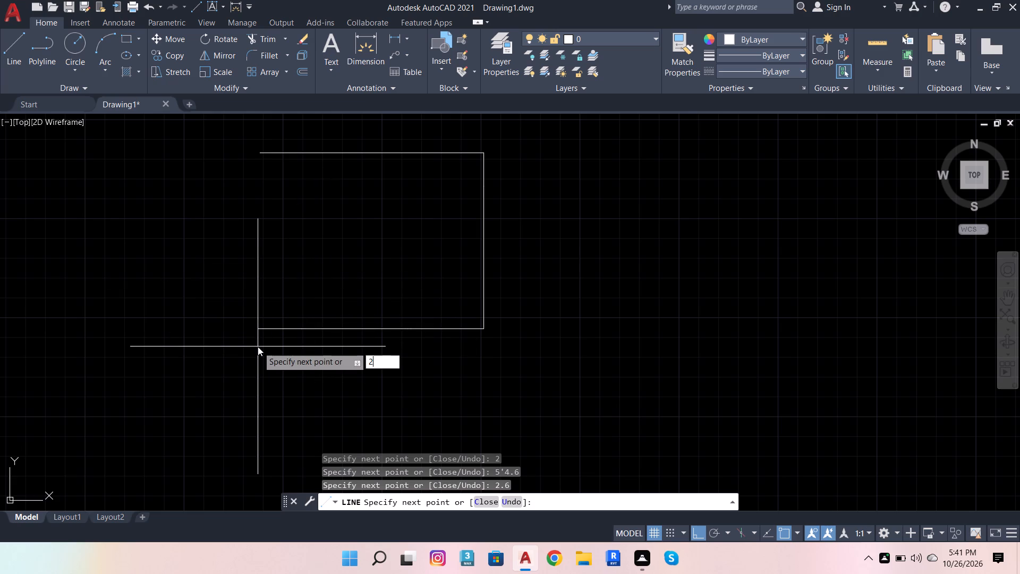
key(1)
key(Return)
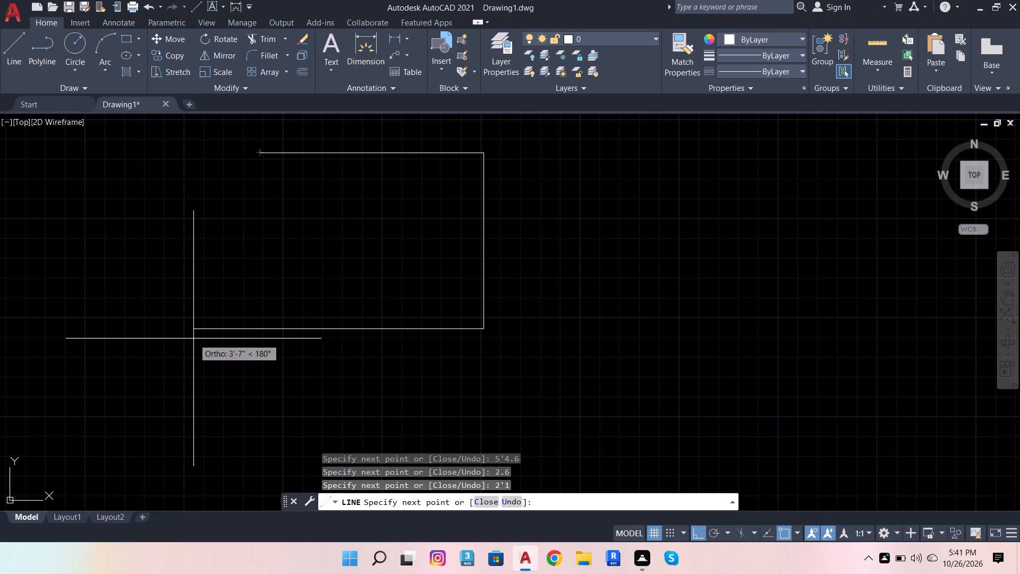
key(1)
key(Return)
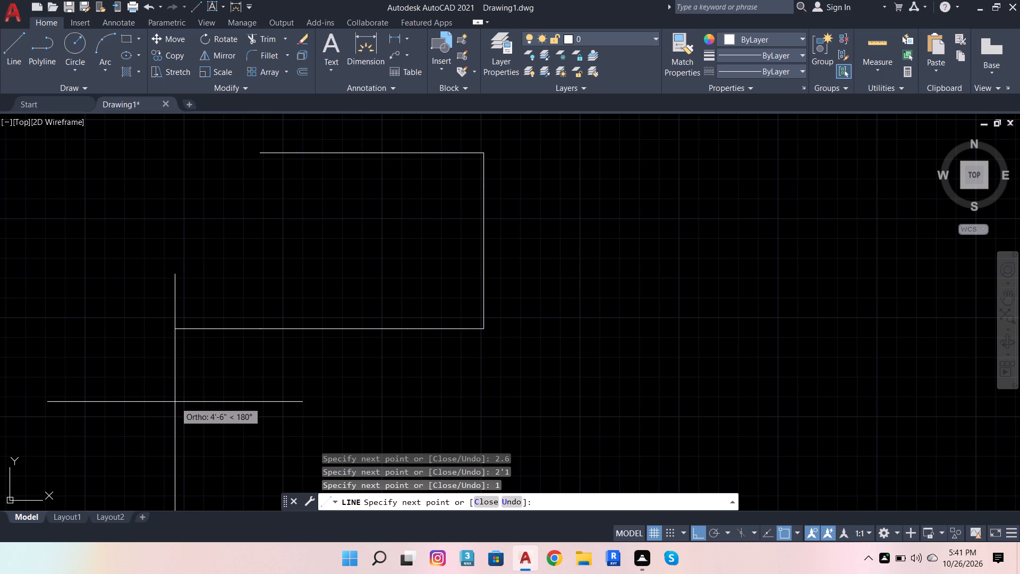
scroll(265, 152, up, 4)
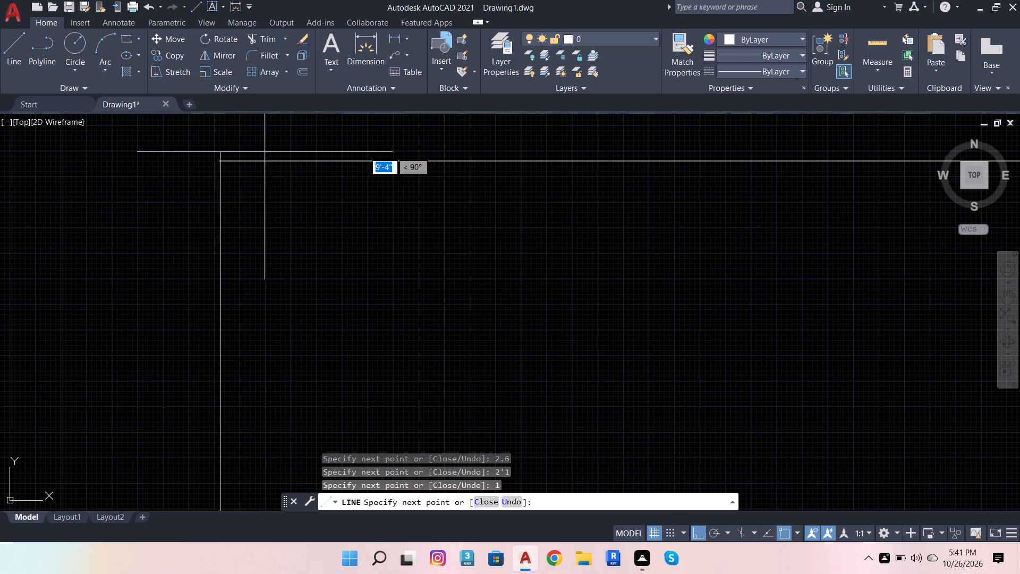
scroll(198, 157, up, 2)
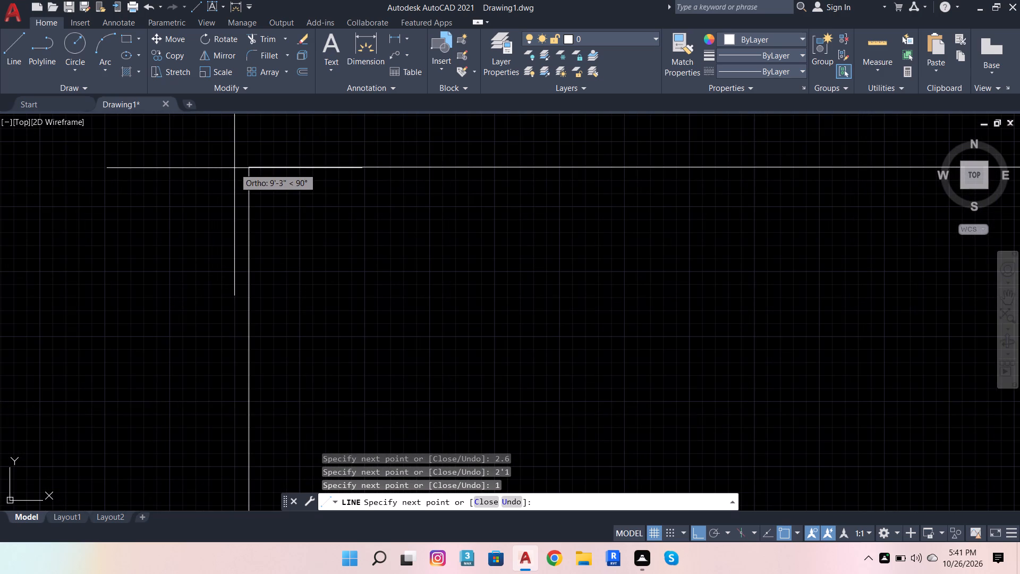
scroll(245, 162, down, 5)
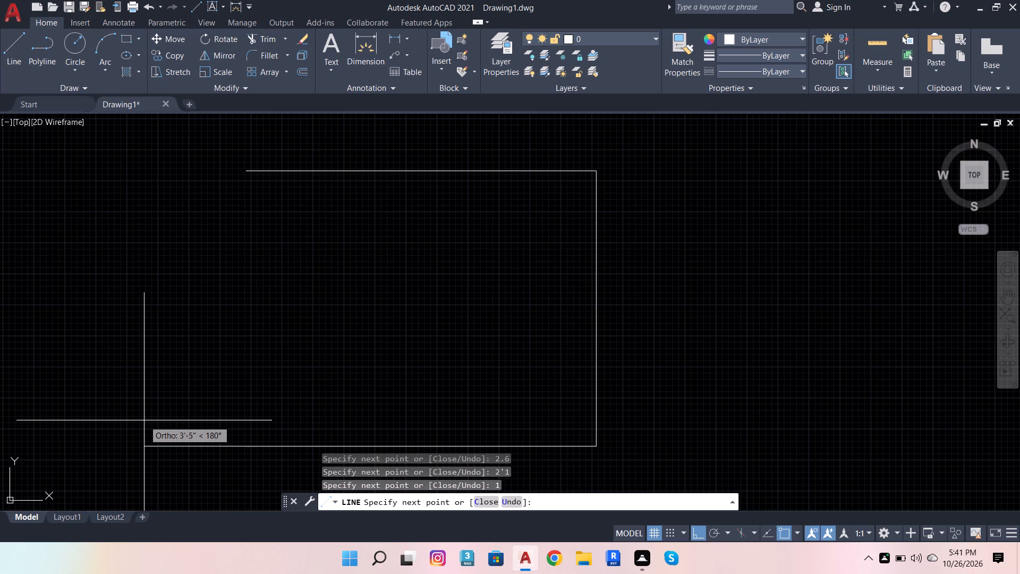
key(9)
key(Return)
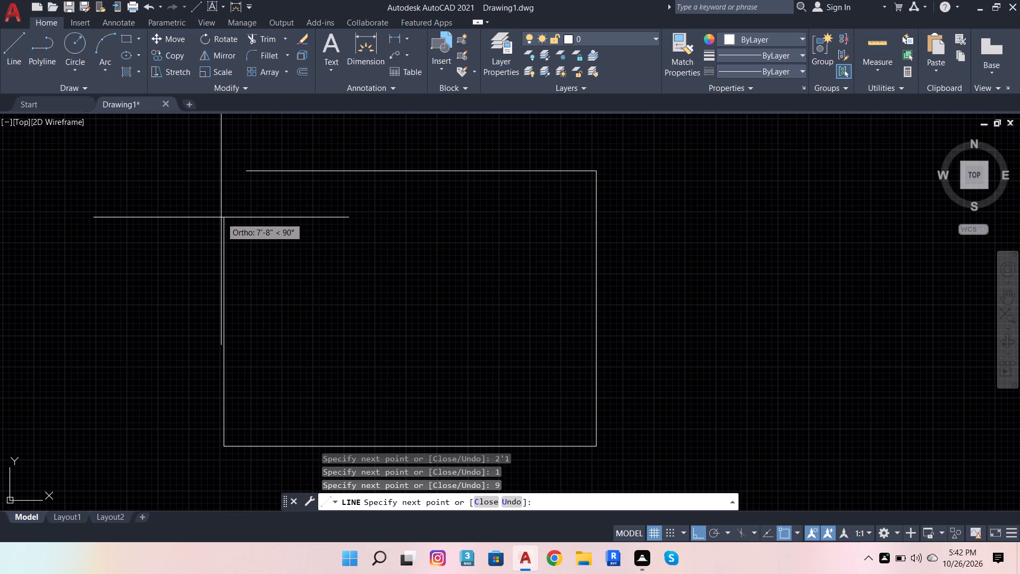
Turn the line straight up with segments of 1'3", 1", 6'9" and 6", and end the line there.
text(1'3)
key(Return)
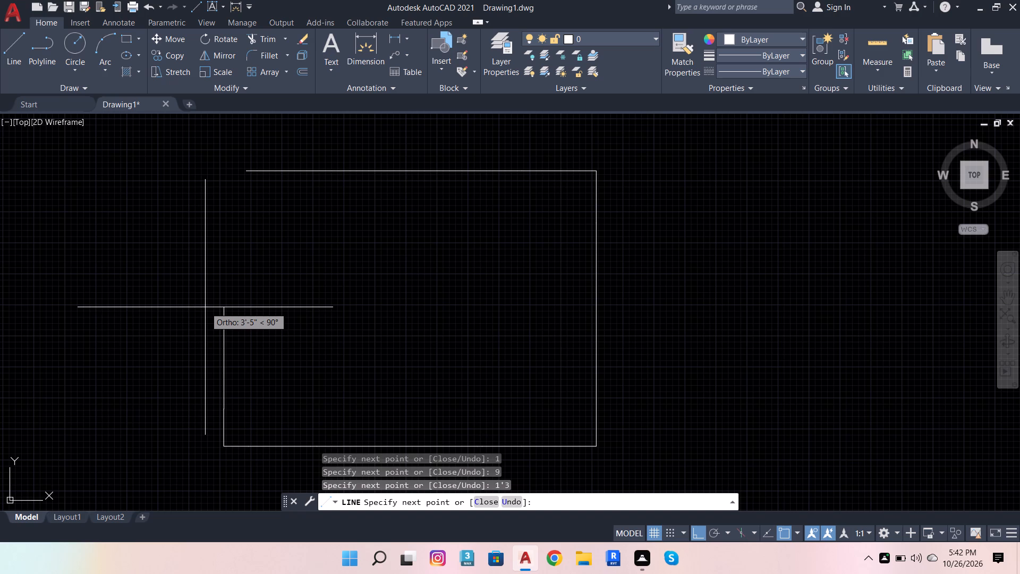
key(1)
key(Return)
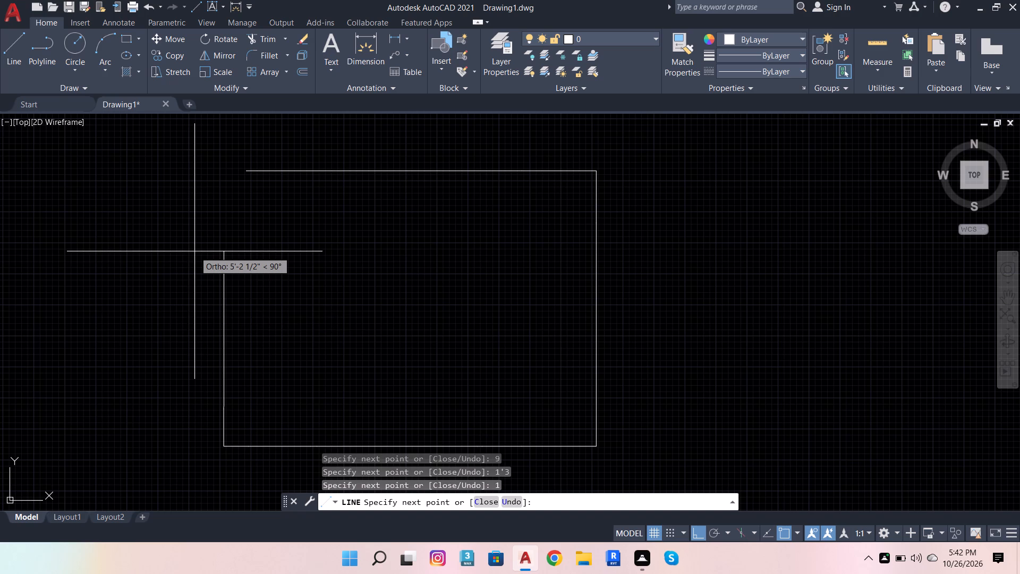
text(6'9)
key(Return)
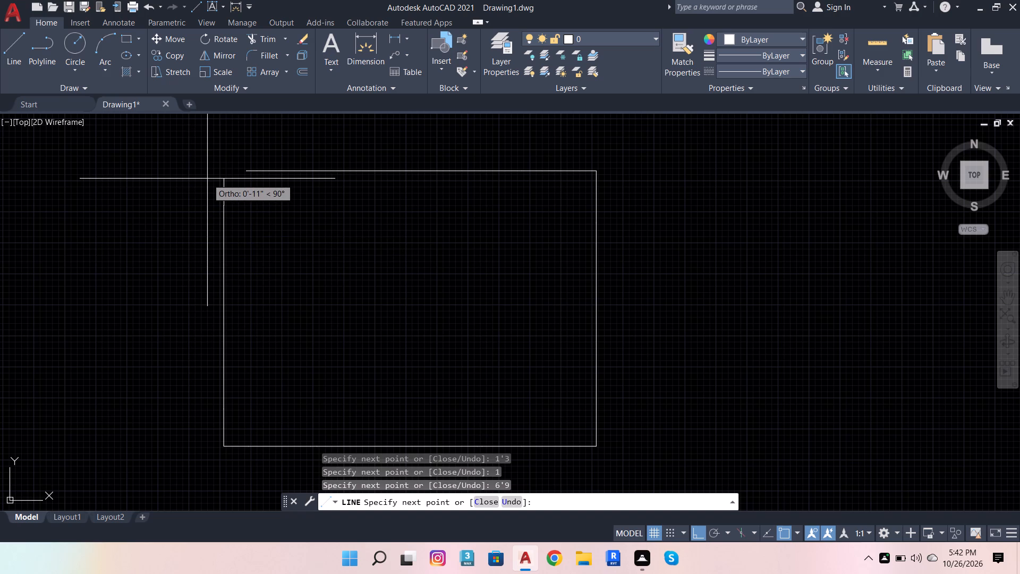
key(6)
key(Return)
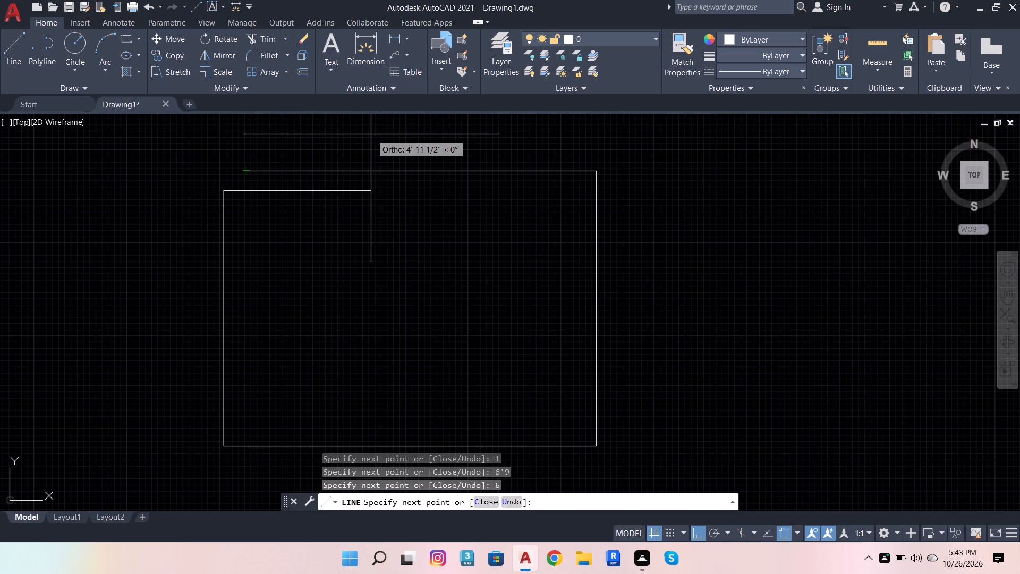
key(Escape)
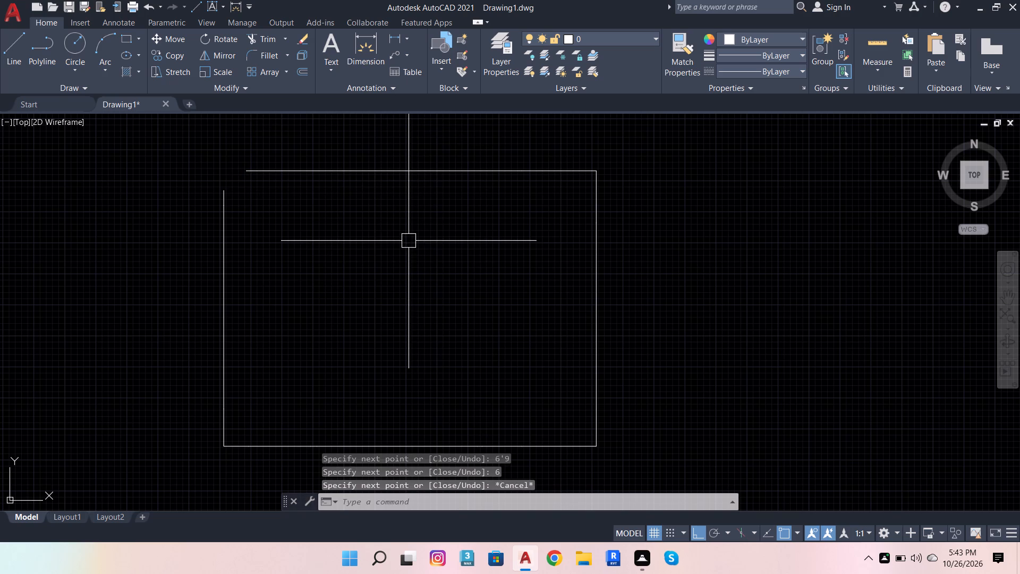
Modify the Standard dimension style so its primary units are Architectural with 0'-0 1/2" precision.
text(DIM)
click(470, 285)
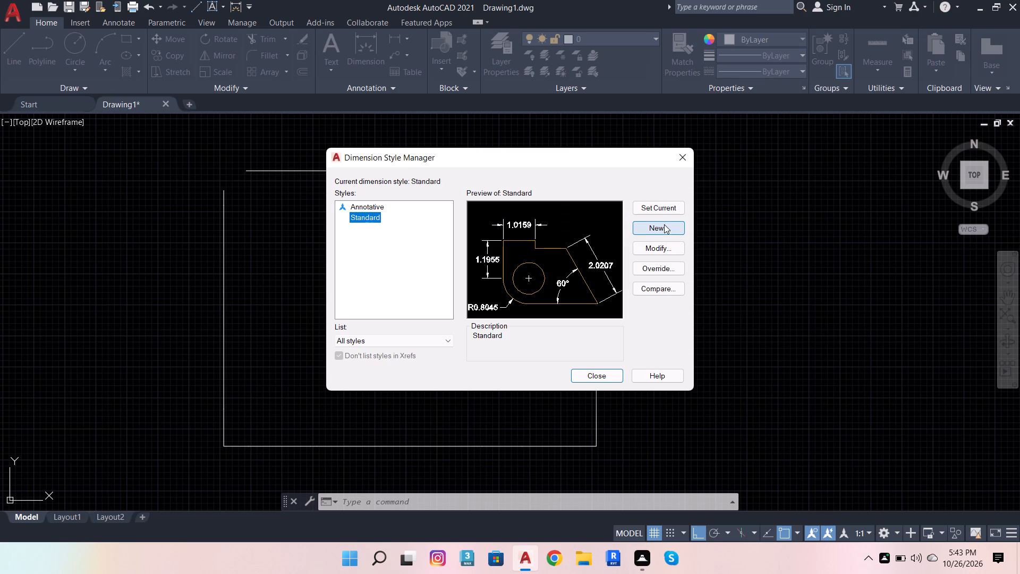
click(667, 251)
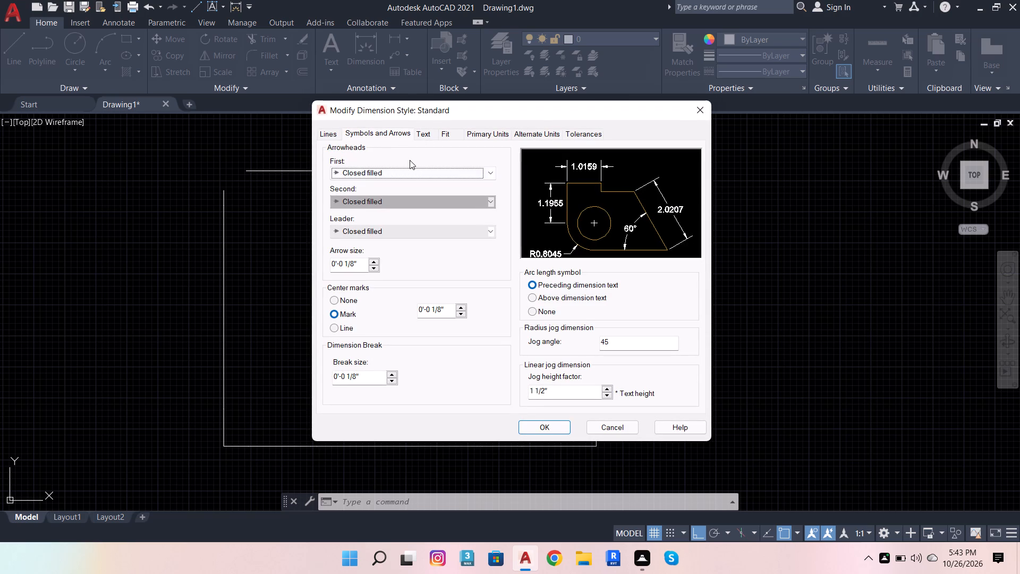
click(484, 135)
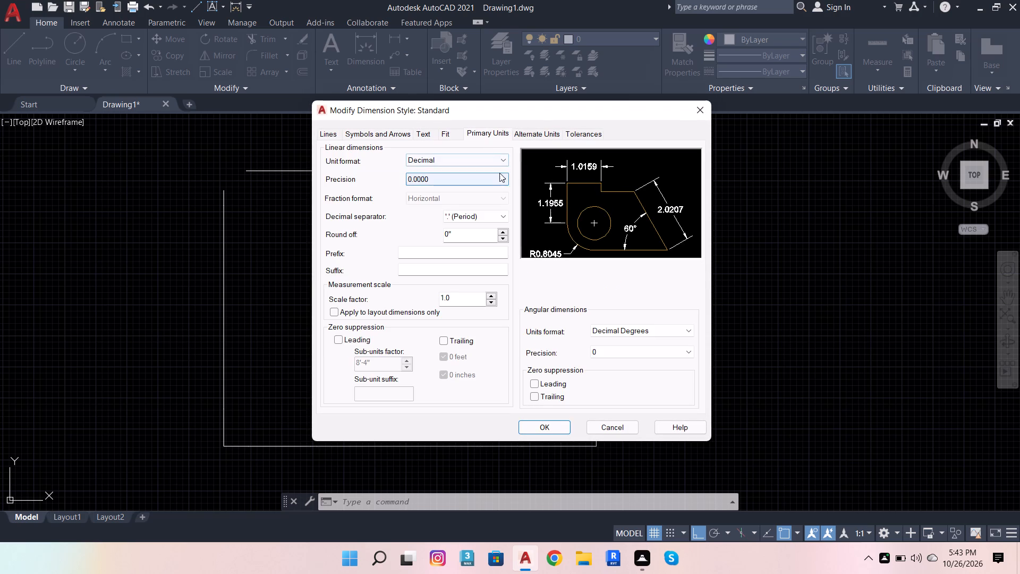
click(504, 131)
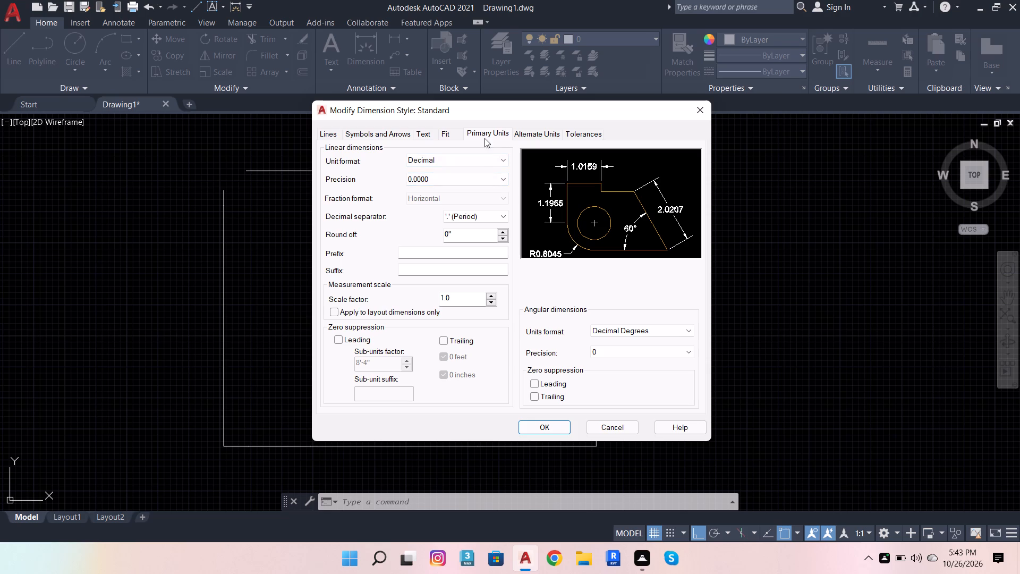
click(488, 158)
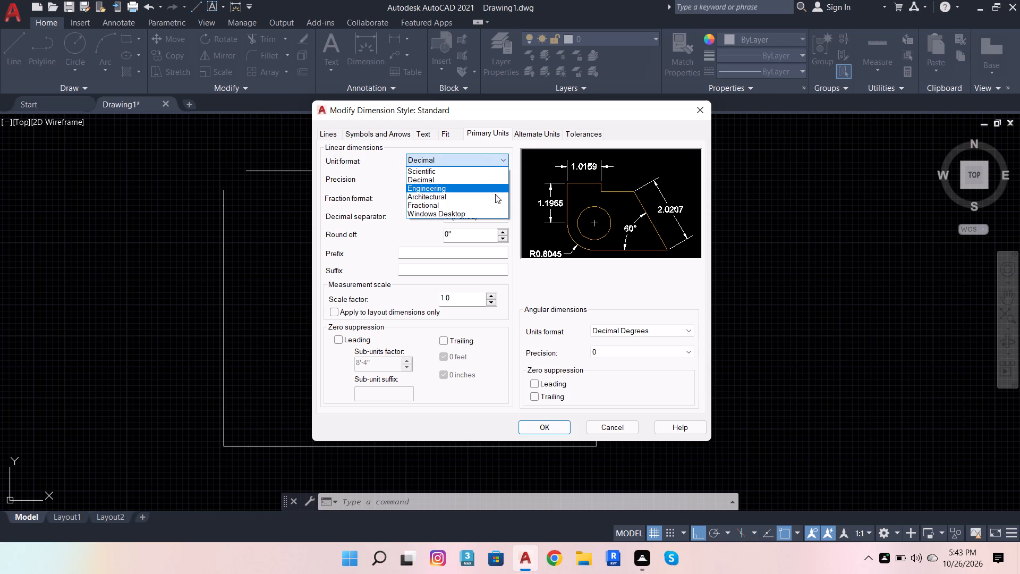
click(496, 196)
click(482, 176)
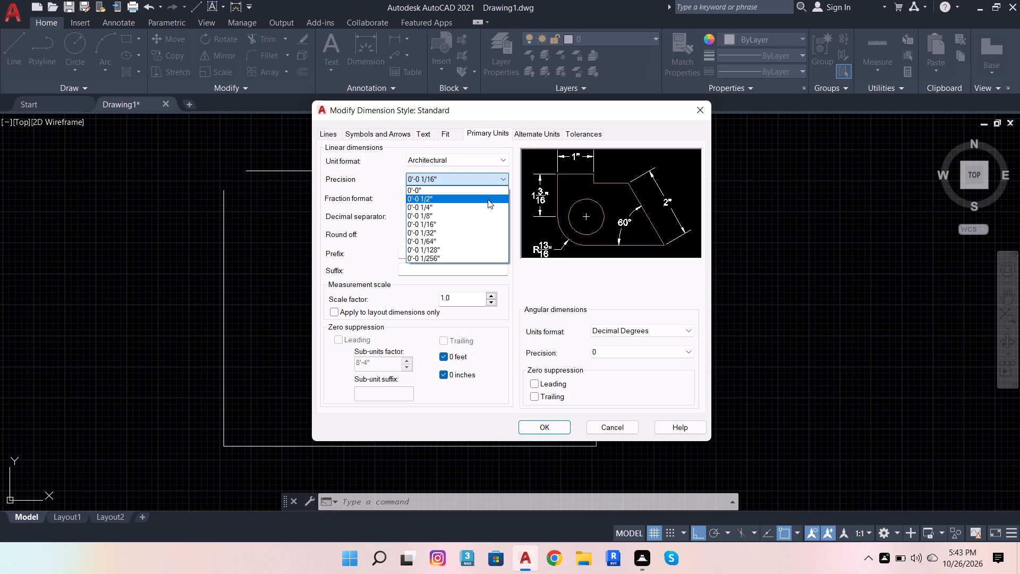
click(487, 202)
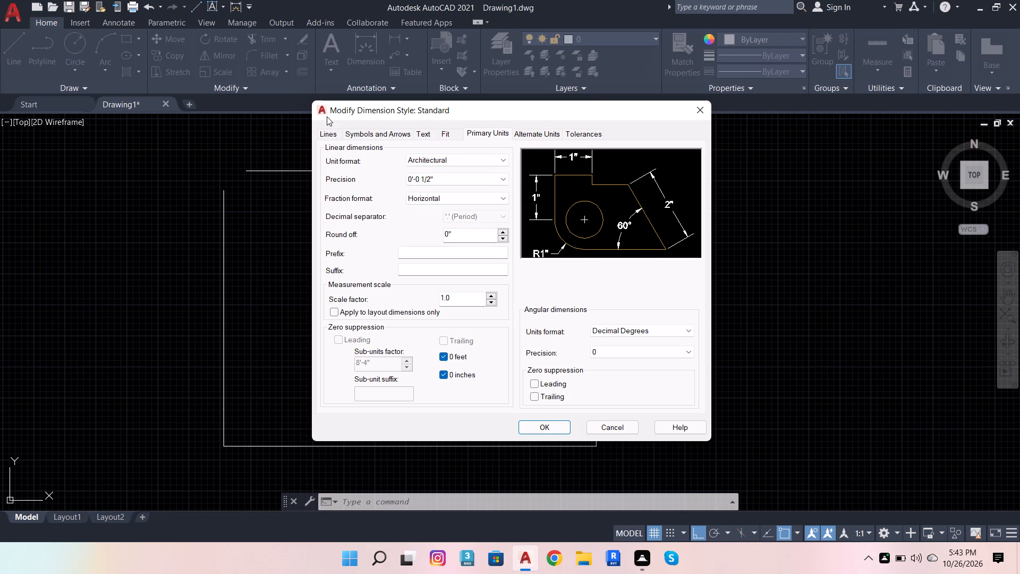
Set the dimension style's text height to 4" and align the text with the dimension line.
click(431, 132)
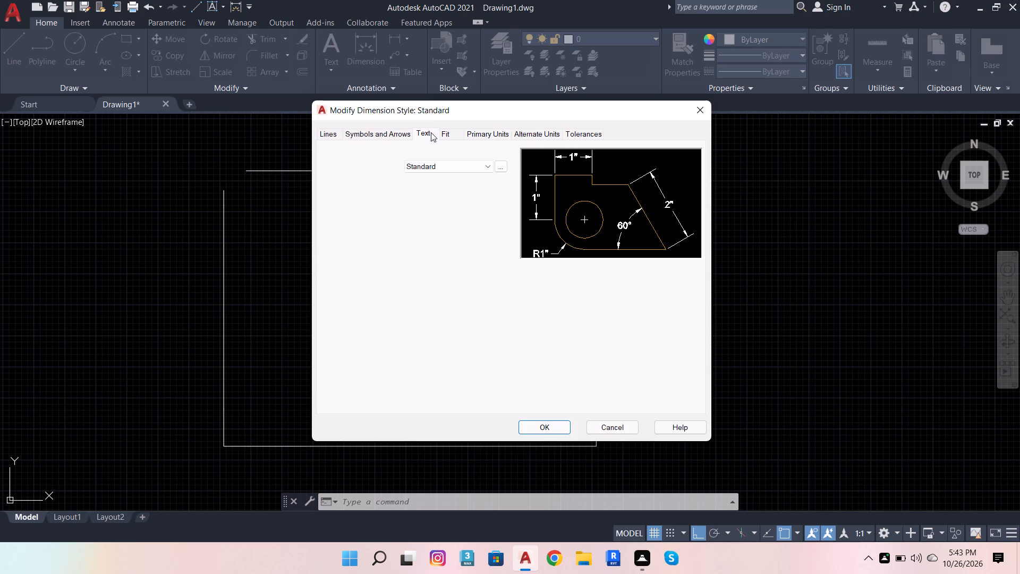
drag(494, 224, 423, 231)
key(4)
key(Return)
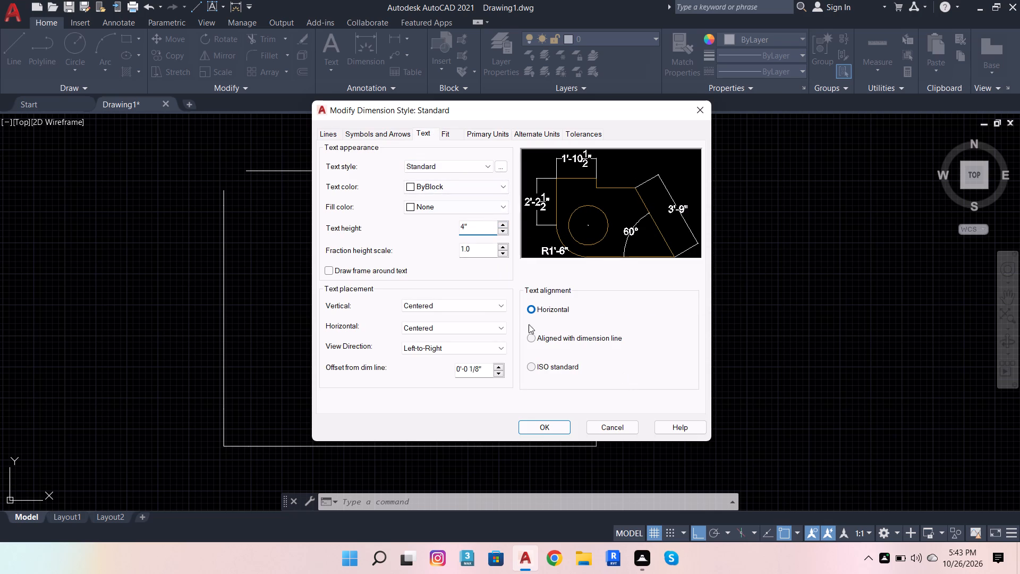
click(535, 342)
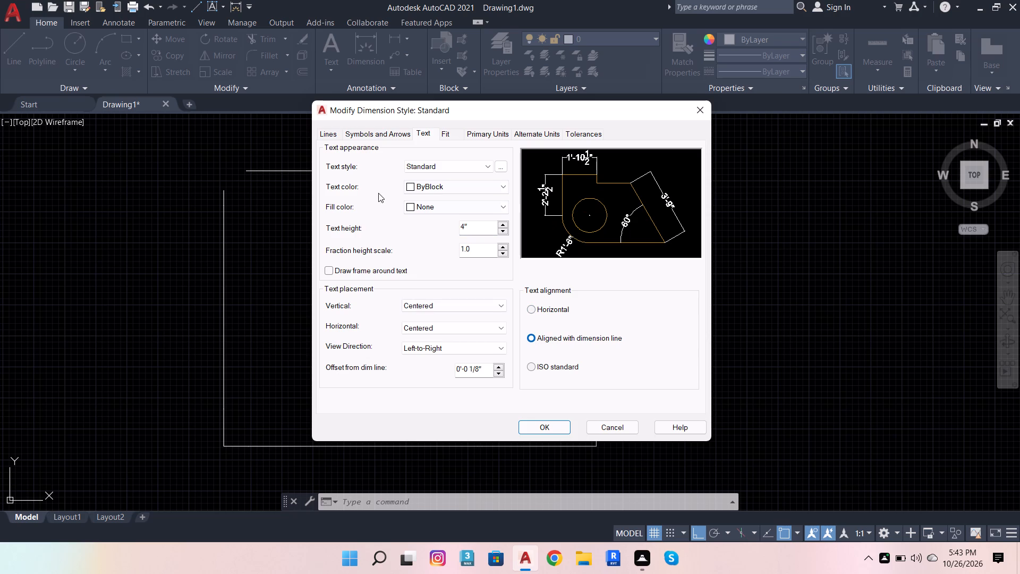
Set the dimension style's first, second and leader arrowheads to Oblique.
click(353, 137)
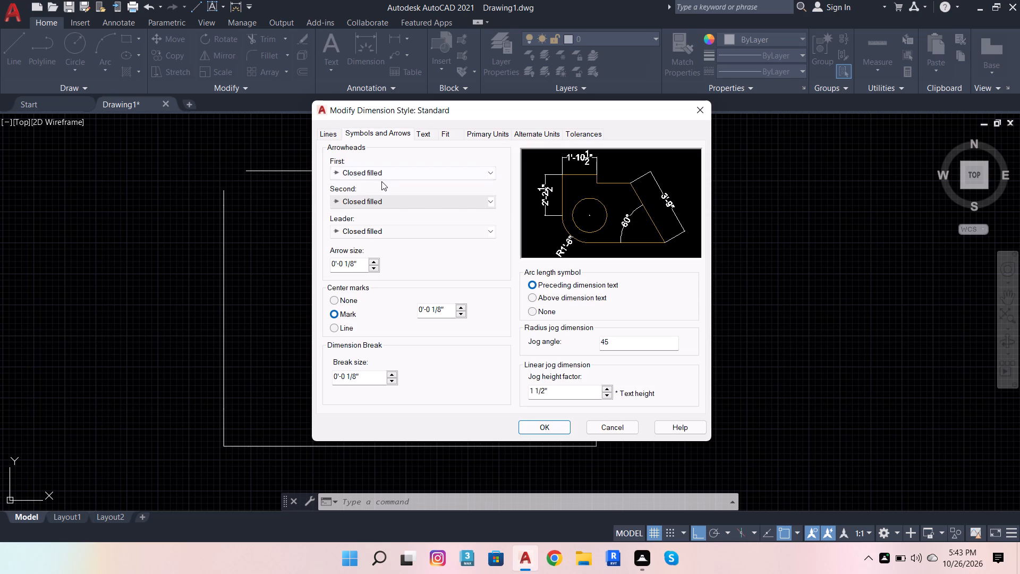
click(390, 176)
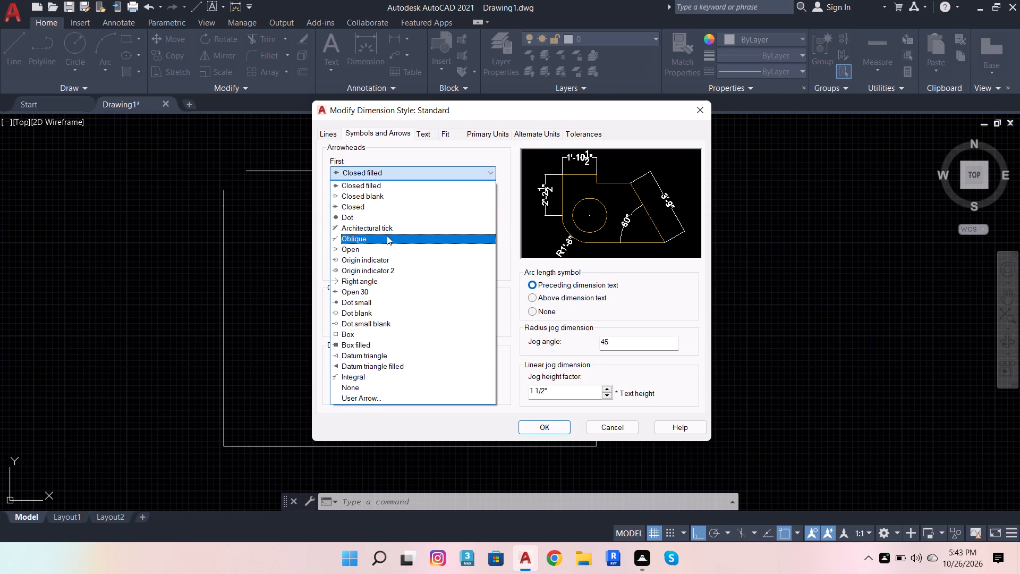
click(387, 235)
click(389, 226)
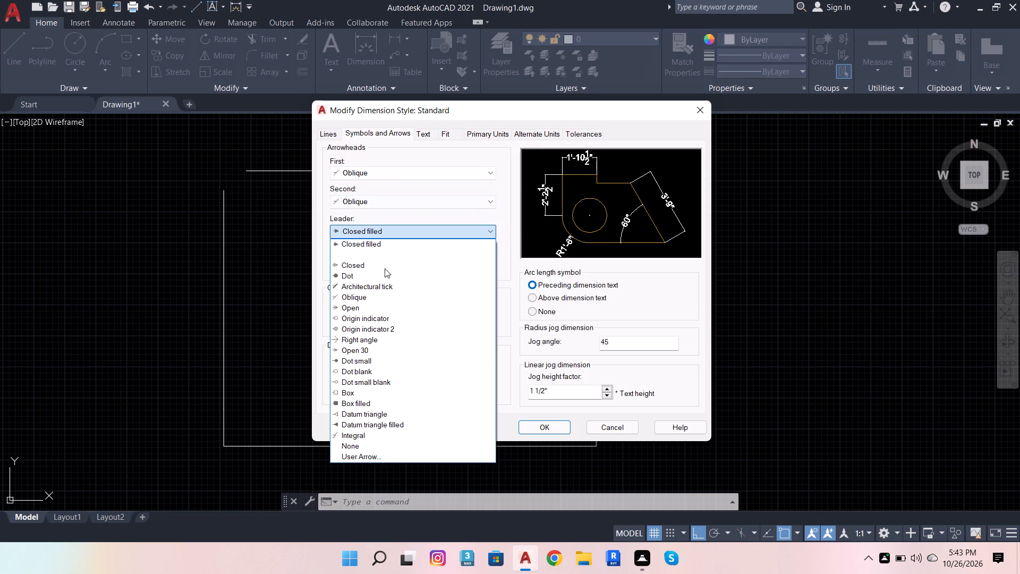
click(380, 301)
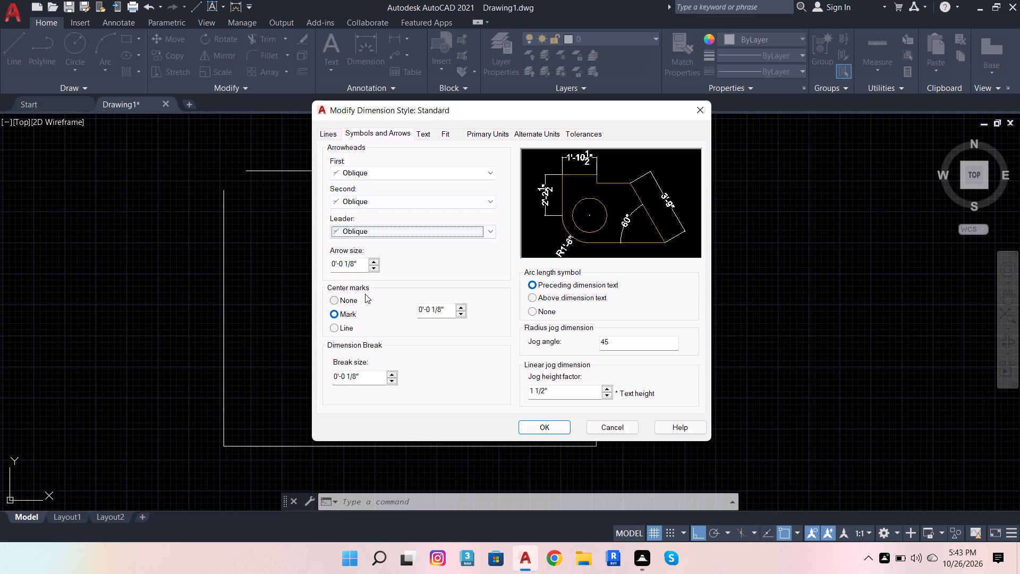
Set the Standard dimension style's arrow size to 1" and accept the style changes.
drag(360, 266, 331, 263)
drag(331, 263, 330, 264)
key(1)
key(Return)
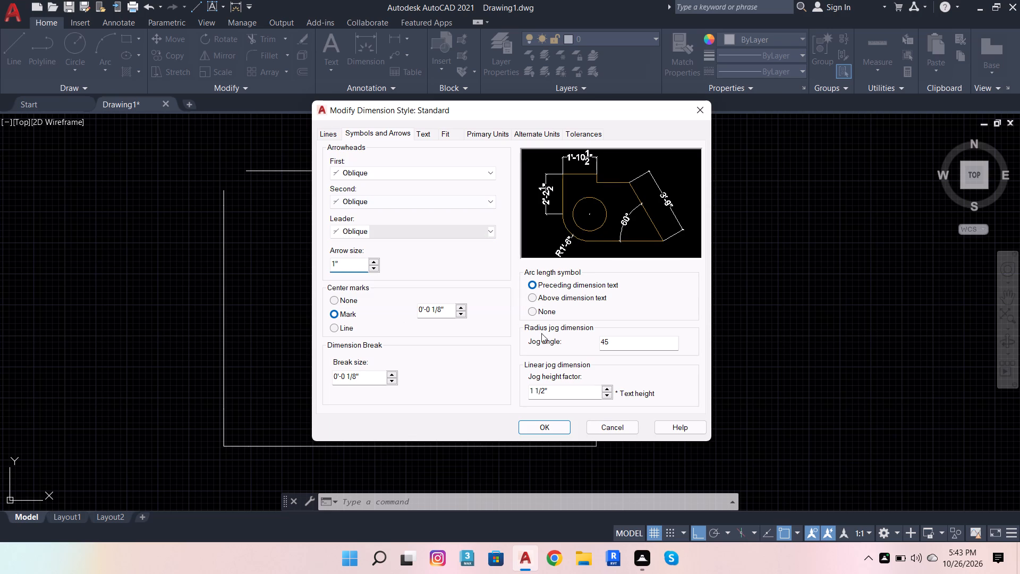
click(535, 433)
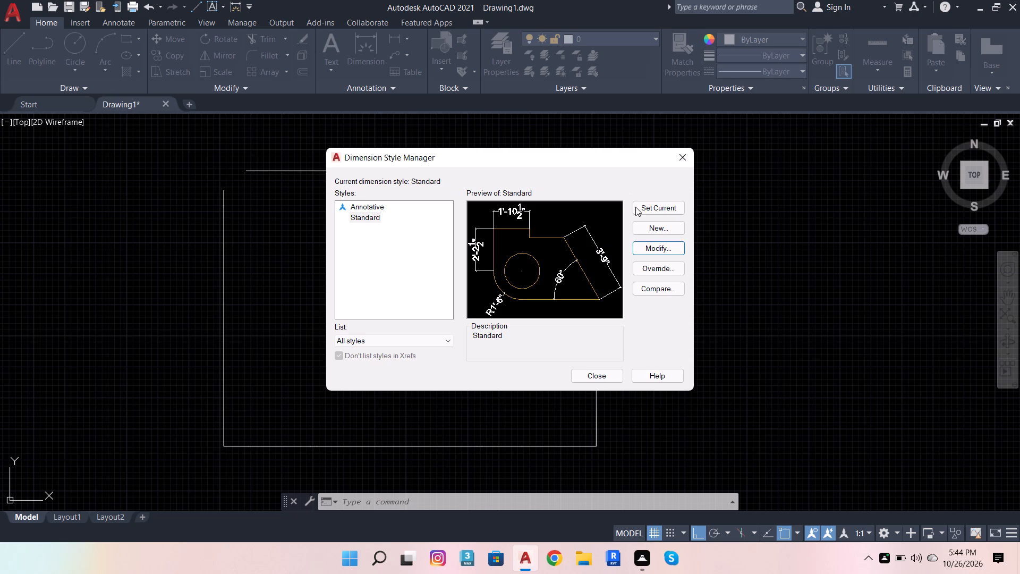
Make Standard the current dimension style and close the Dimension Style Manager.
click(635, 207)
click(668, 207)
click(593, 379)
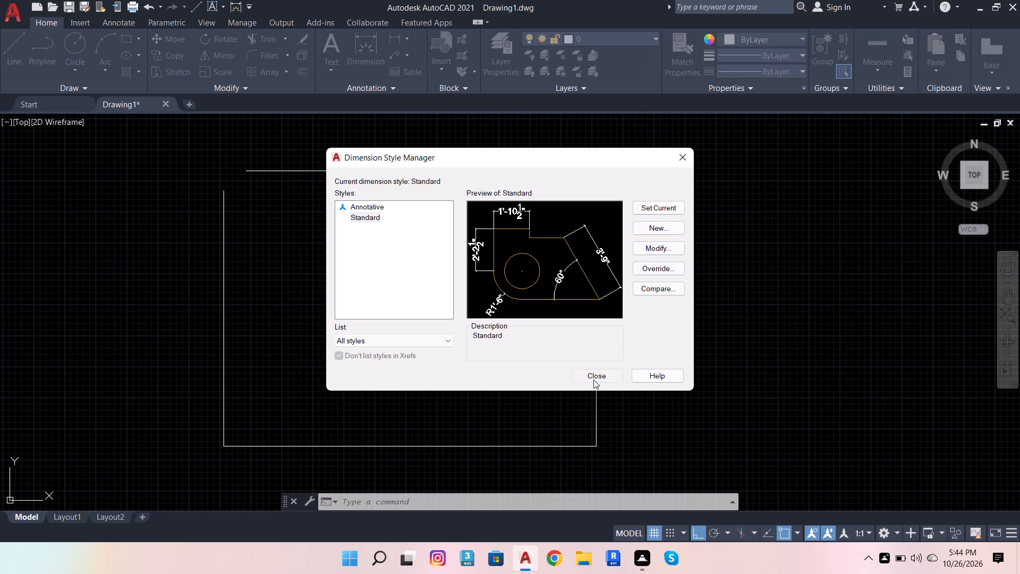
Dimension the vertical gap between the open ends of the top and west walls at the outline's northwest corner.
click(367, 56)
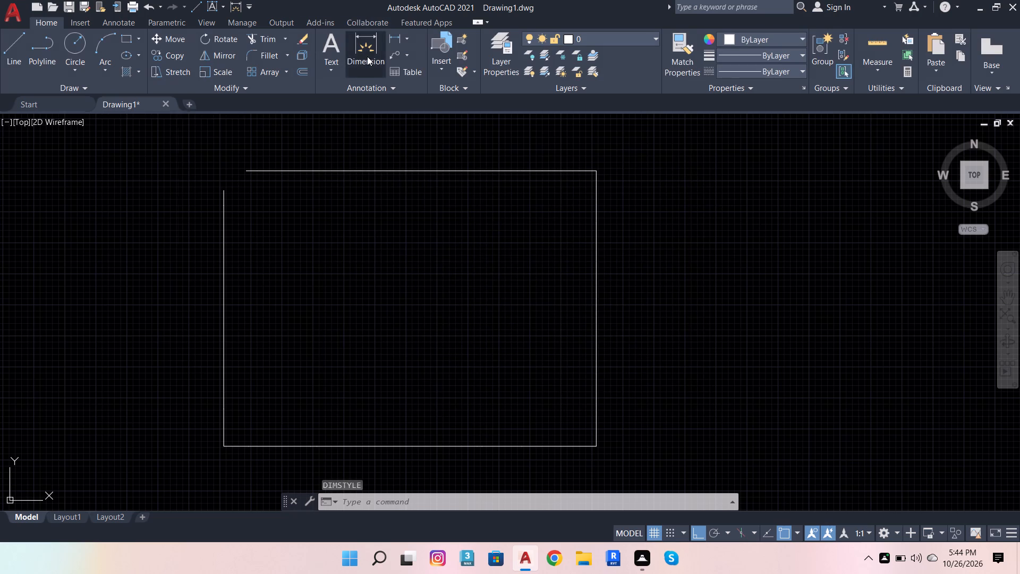
click(242, 170)
click(222, 189)
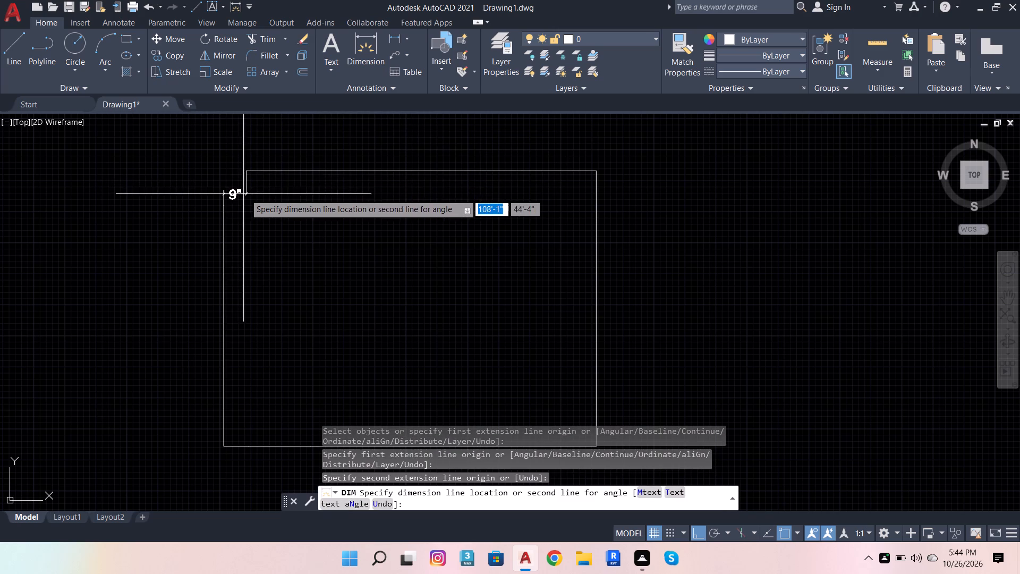
scroll(224, 180, up, 2)
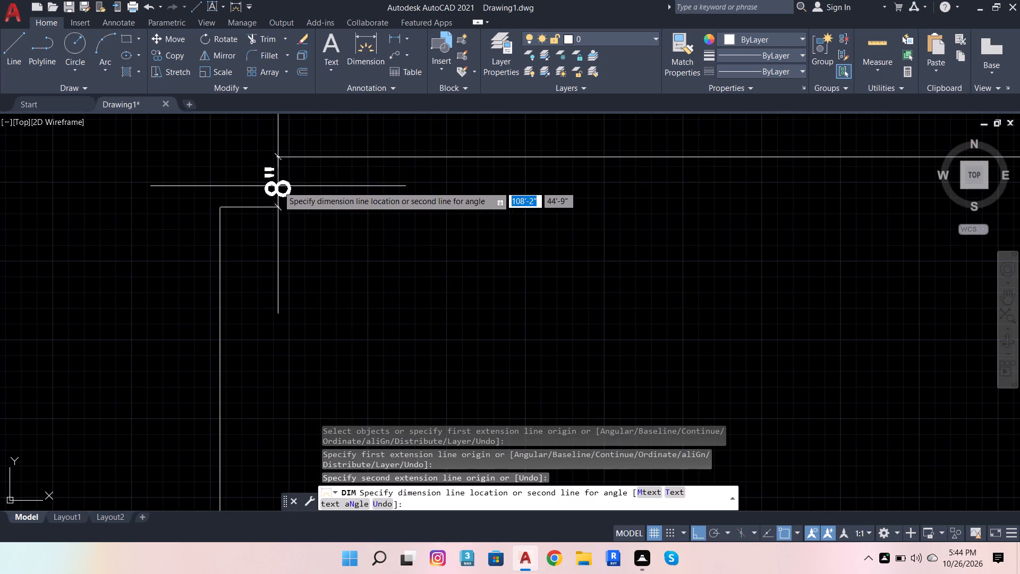
click(278, 186)
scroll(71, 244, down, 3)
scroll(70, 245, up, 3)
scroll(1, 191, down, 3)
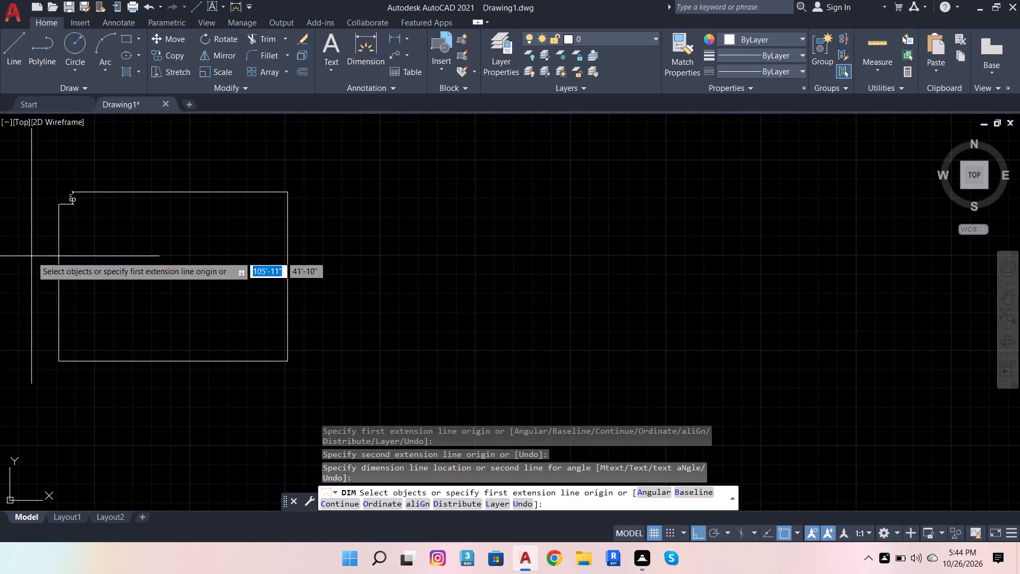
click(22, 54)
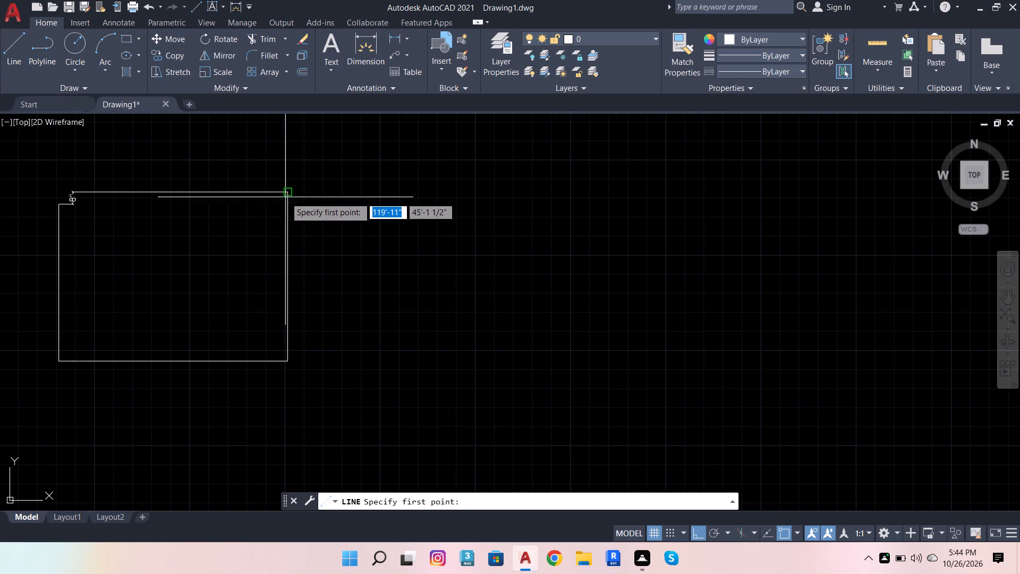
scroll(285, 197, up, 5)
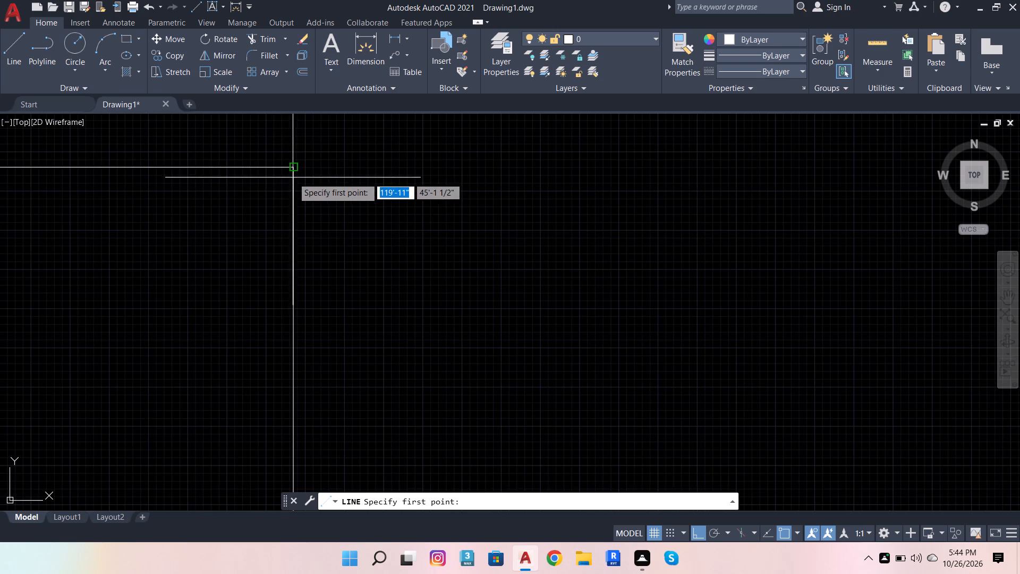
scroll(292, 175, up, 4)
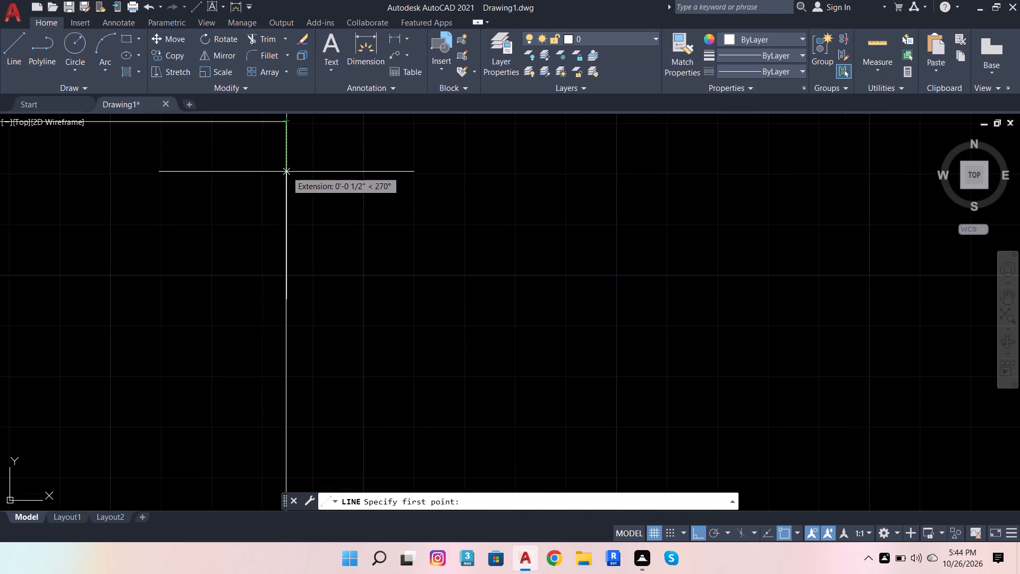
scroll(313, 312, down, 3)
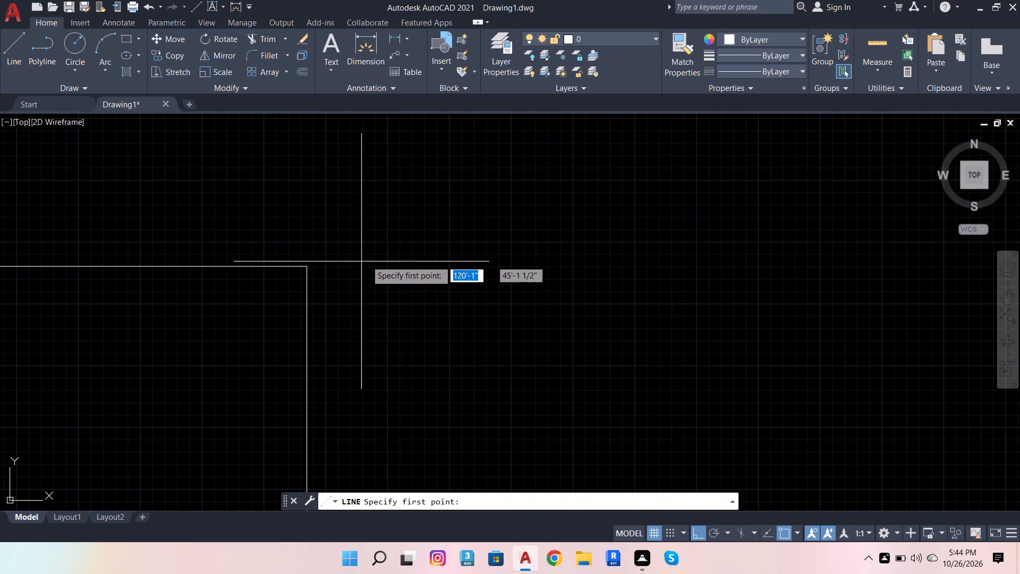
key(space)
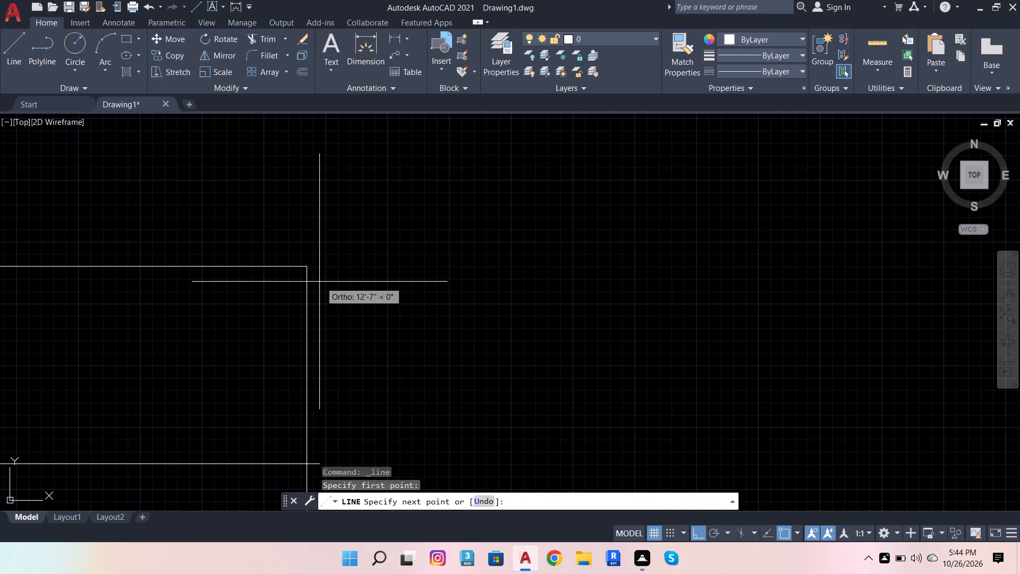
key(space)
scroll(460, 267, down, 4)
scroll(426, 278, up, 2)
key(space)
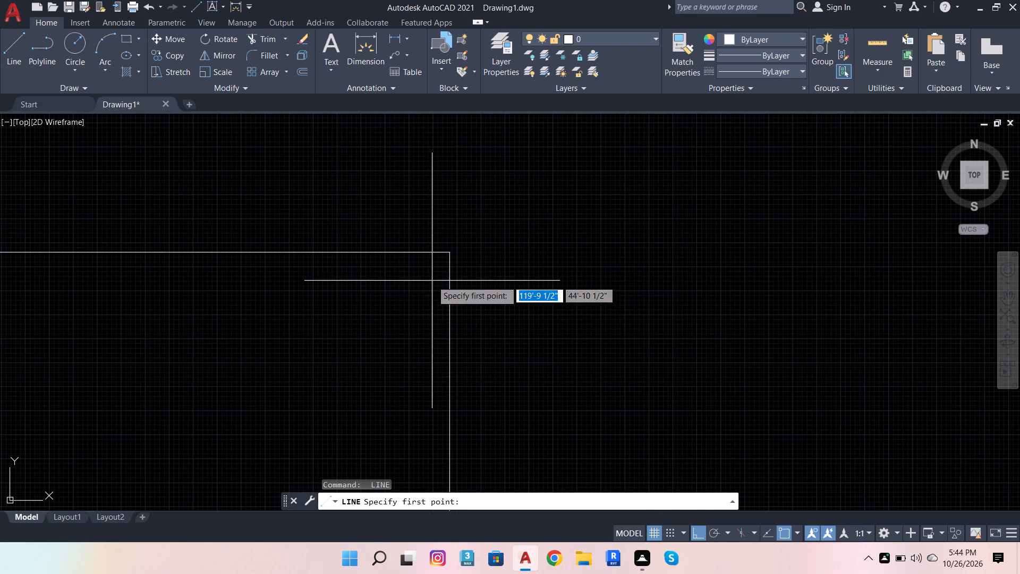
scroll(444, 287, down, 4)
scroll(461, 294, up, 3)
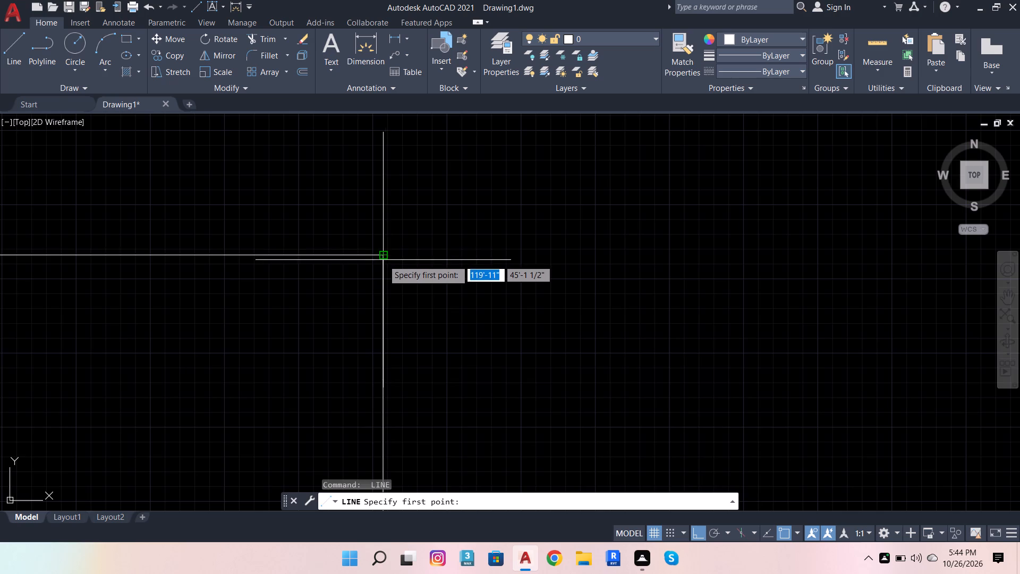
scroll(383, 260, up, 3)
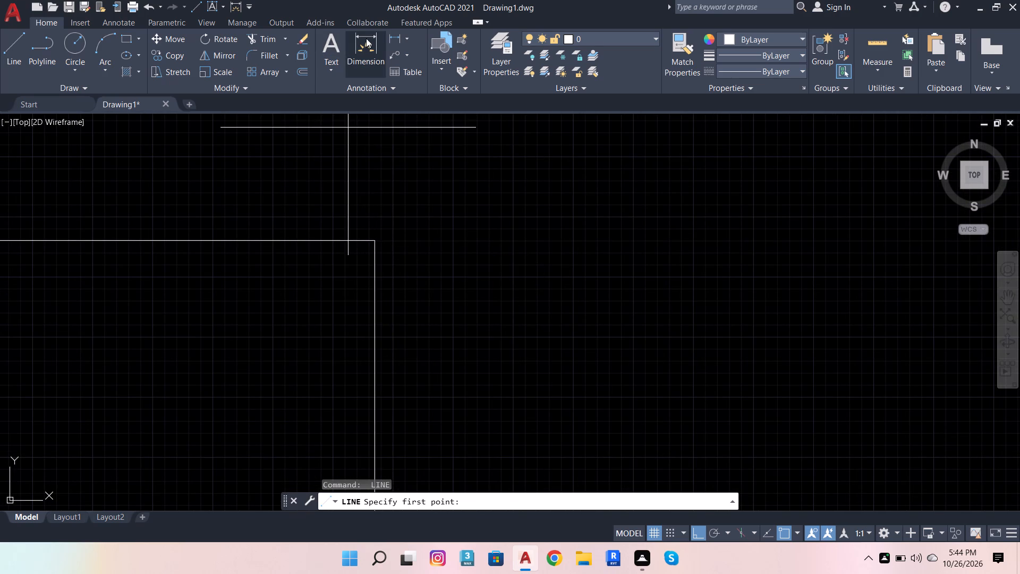
Dimension the uppermost segment of the east wall, placing the dimension outside the outline.
click(368, 43)
click(378, 330)
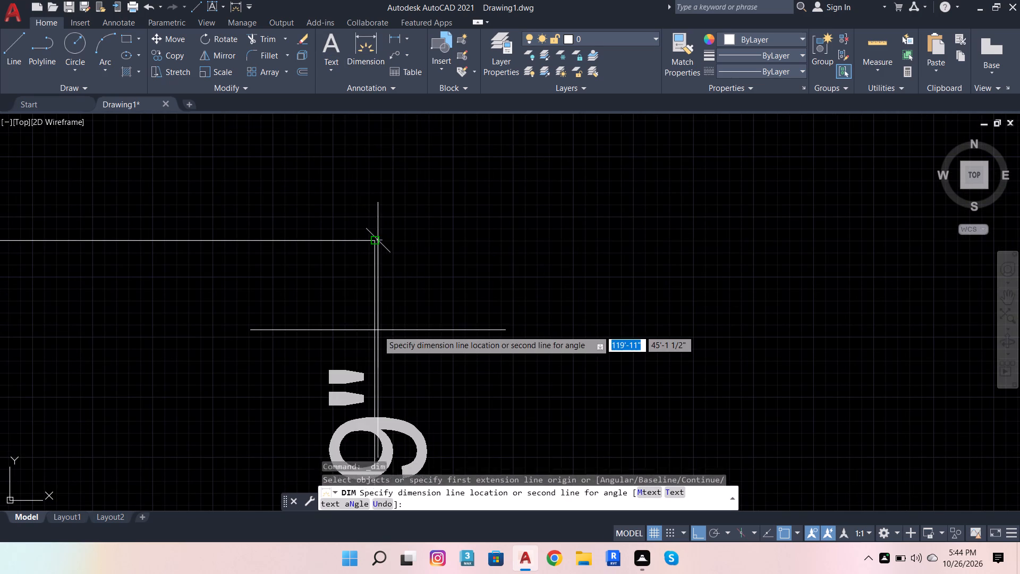
scroll(382, 334, down, 1)
scroll(487, 326, down, 3)
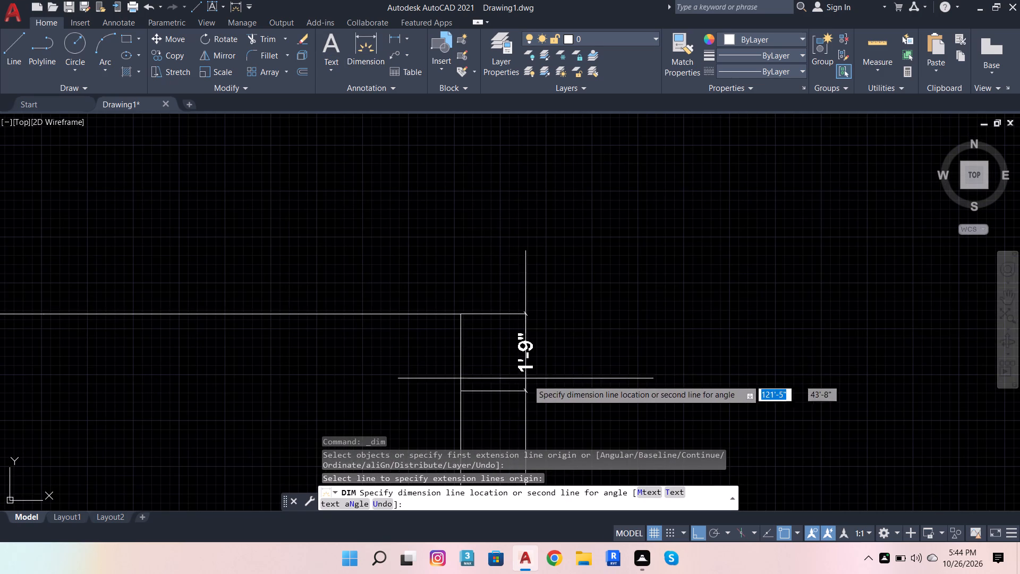
click(531, 383)
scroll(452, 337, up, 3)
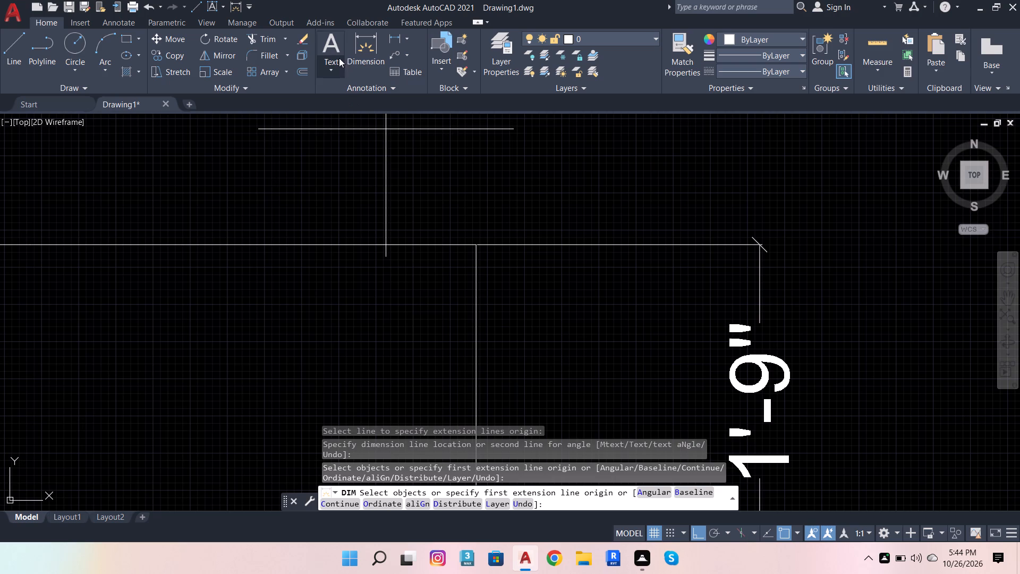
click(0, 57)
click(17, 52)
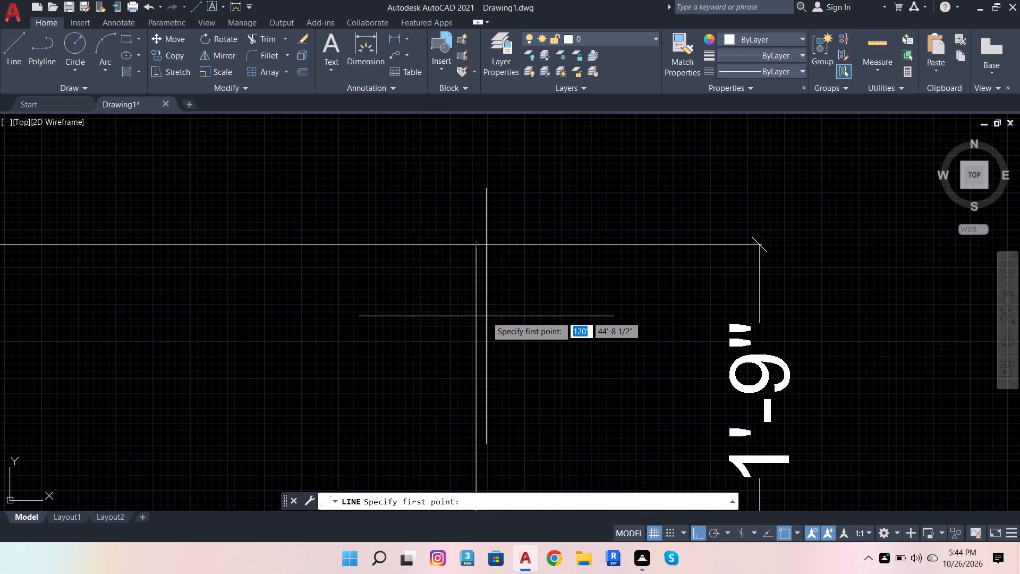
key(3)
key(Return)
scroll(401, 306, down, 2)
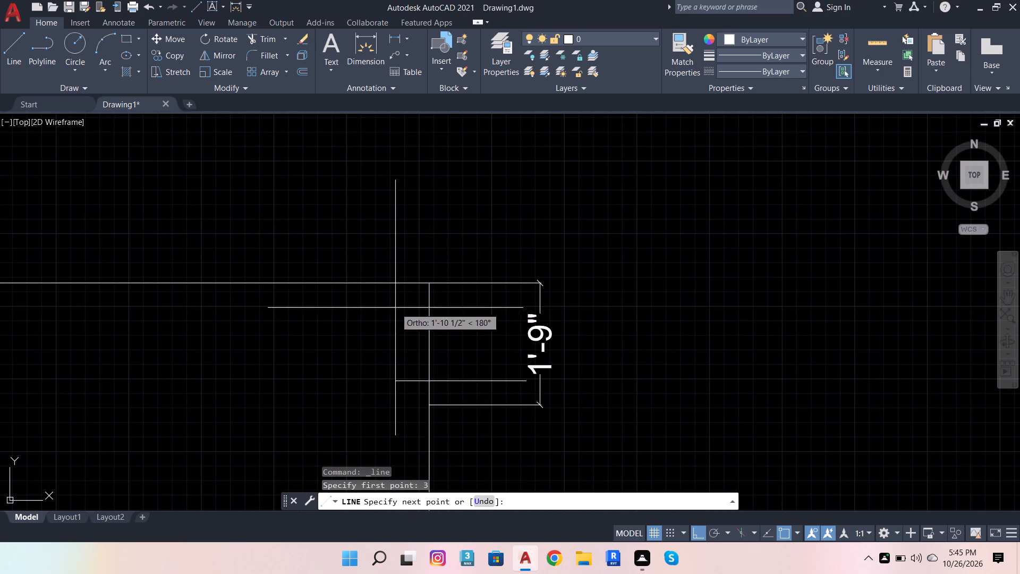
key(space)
Draw a horizontal line about 13'-5 1/2" long from 3" below the northeast corner, westward past the west wall.
key(space)
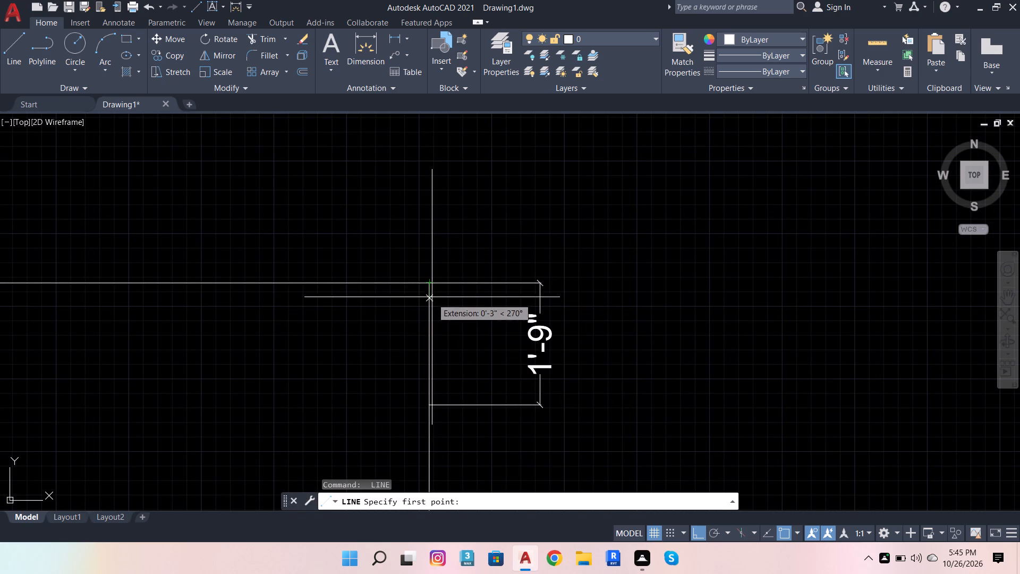
key(3)
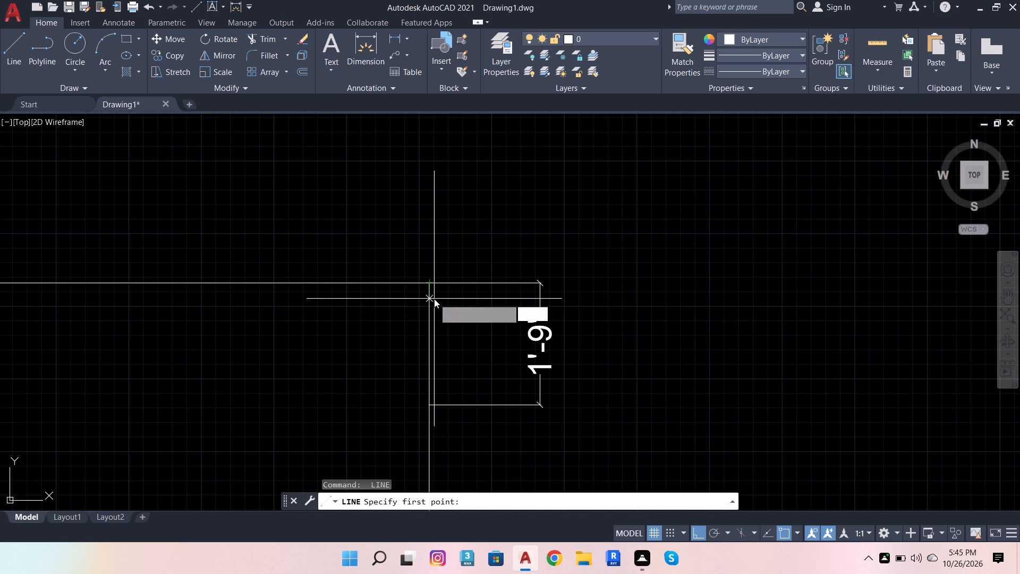
key(Return)
scroll(491, 321, down, 3)
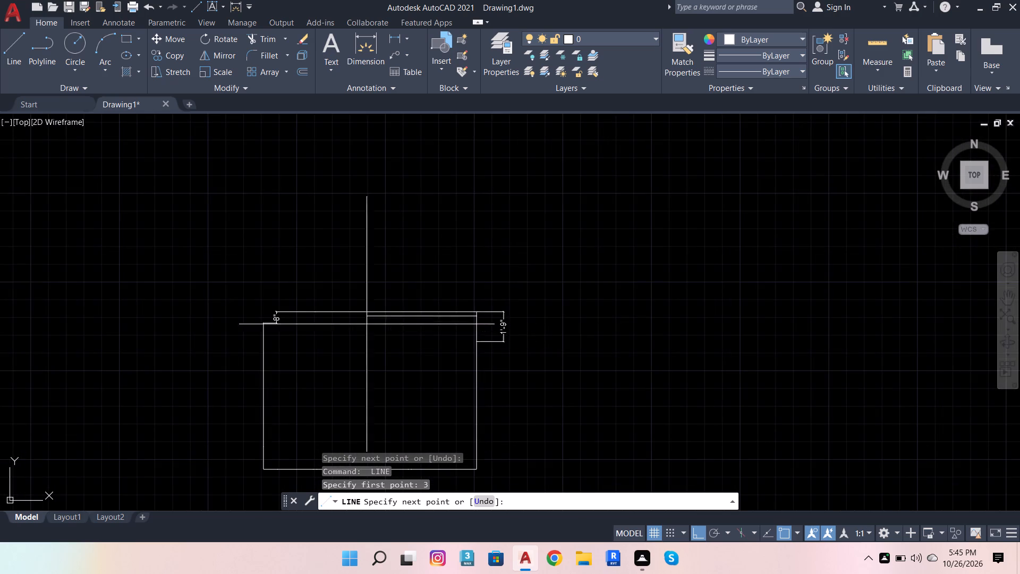
scroll(305, 313, up, 3)
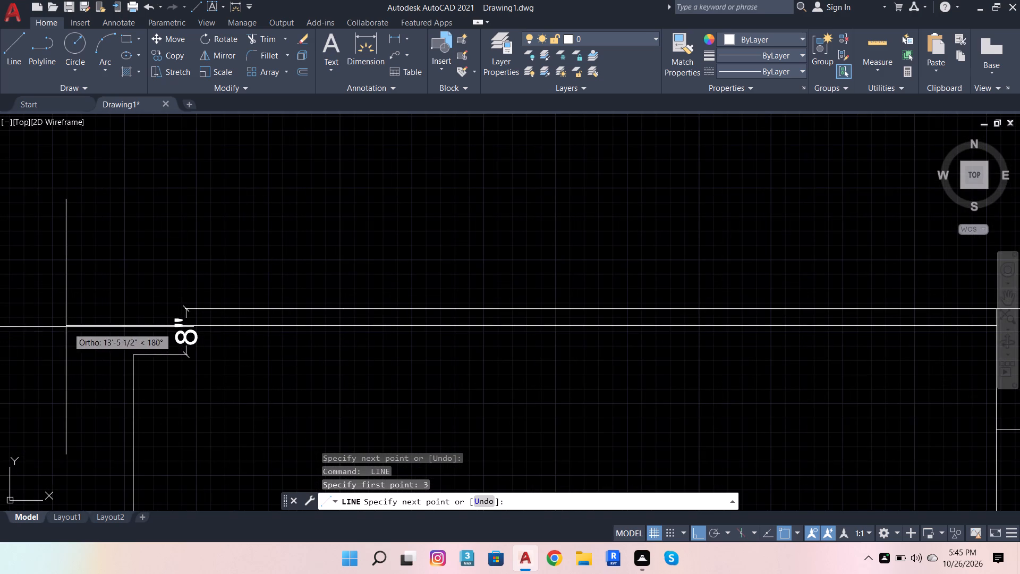
click(66, 327)
key(space)
Draw a horizontal line from the lower end of the east wall's 1'-9" segment, westward past the west wall.
scroll(295, 379, down, 1)
key(space)
scroll(329, 388, up, 1)
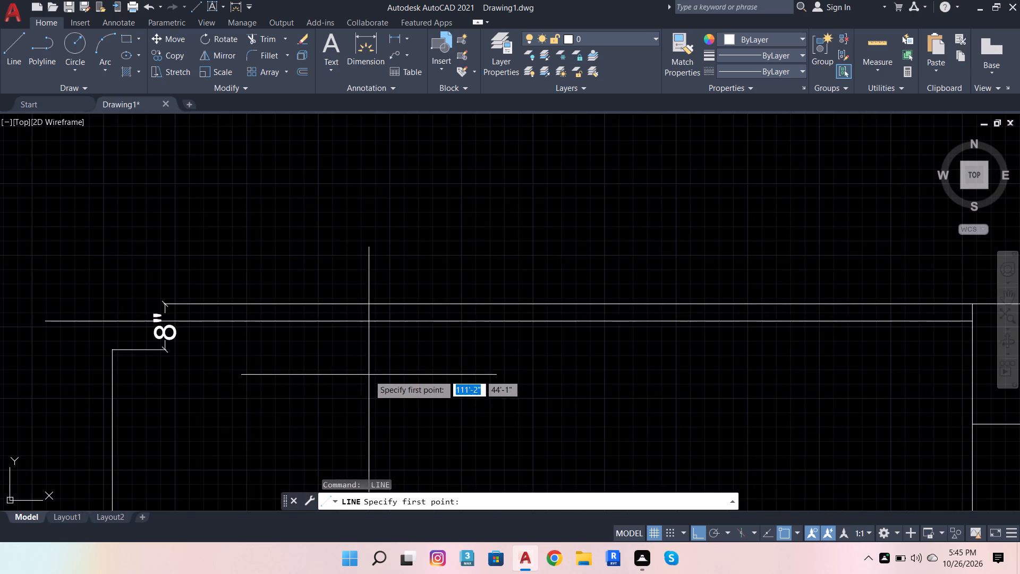
scroll(316, 366, down, 2)
scroll(537, 398, up, 2)
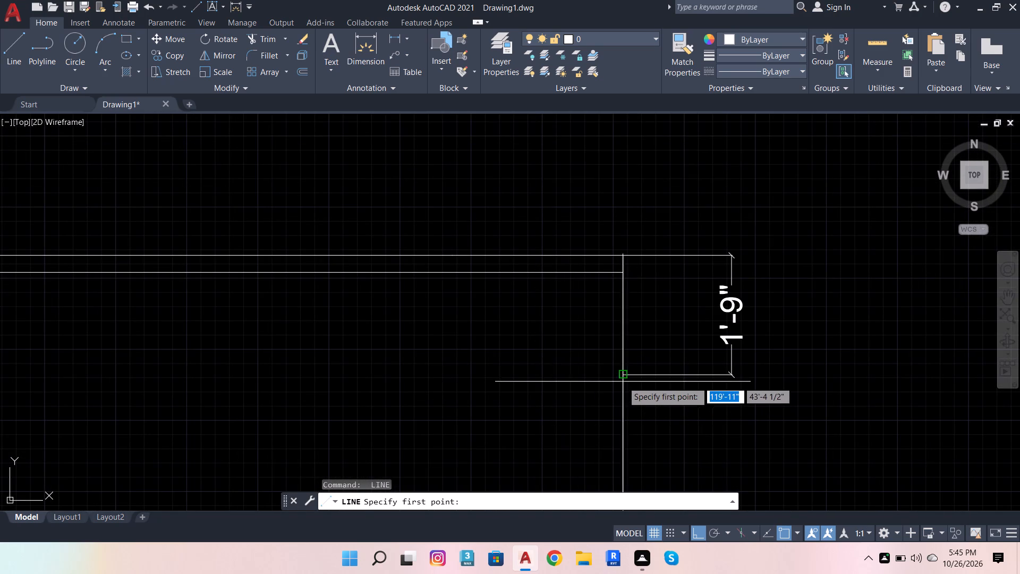
click(625, 377)
scroll(362, 381, down, 2)
click(64, 404)
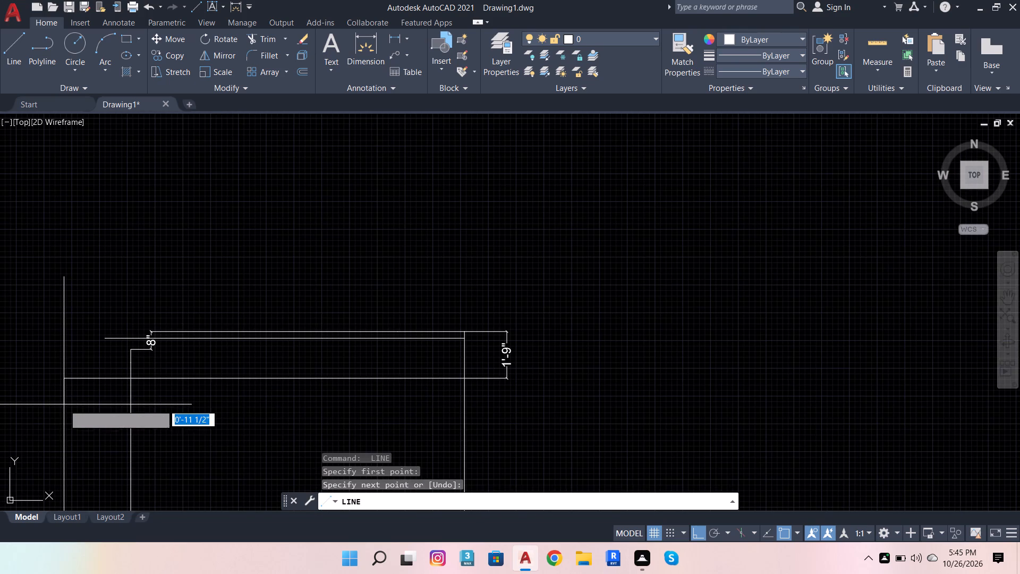
key(space)
Draw a vertical line from the top wall's segment endpoint nearest the northeast corner down past the bottom wall.
scroll(336, 386, down, 3)
scroll(294, 419, up, 1)
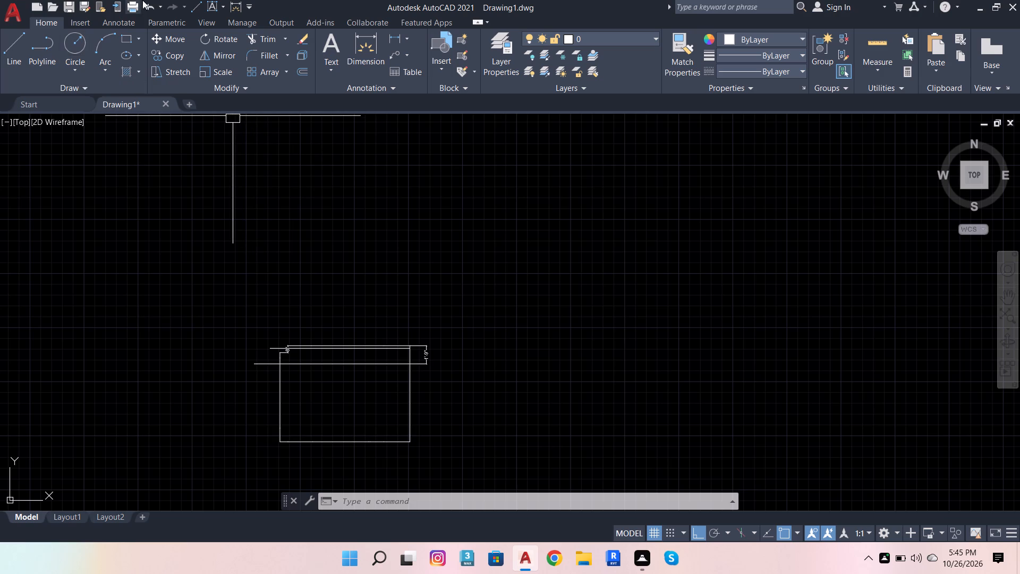
click(16, 60)
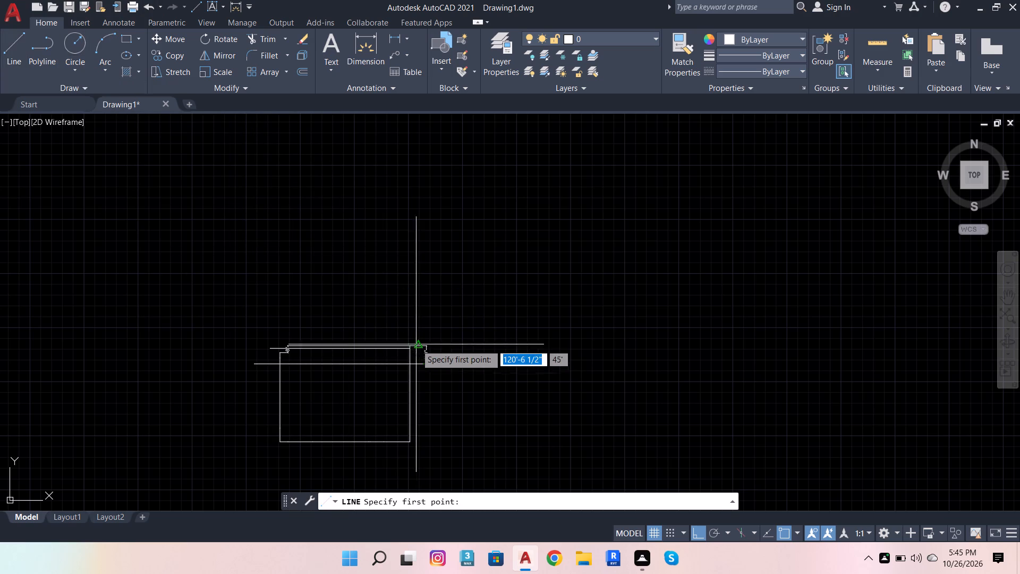
scroll(402, 354, up, 5)
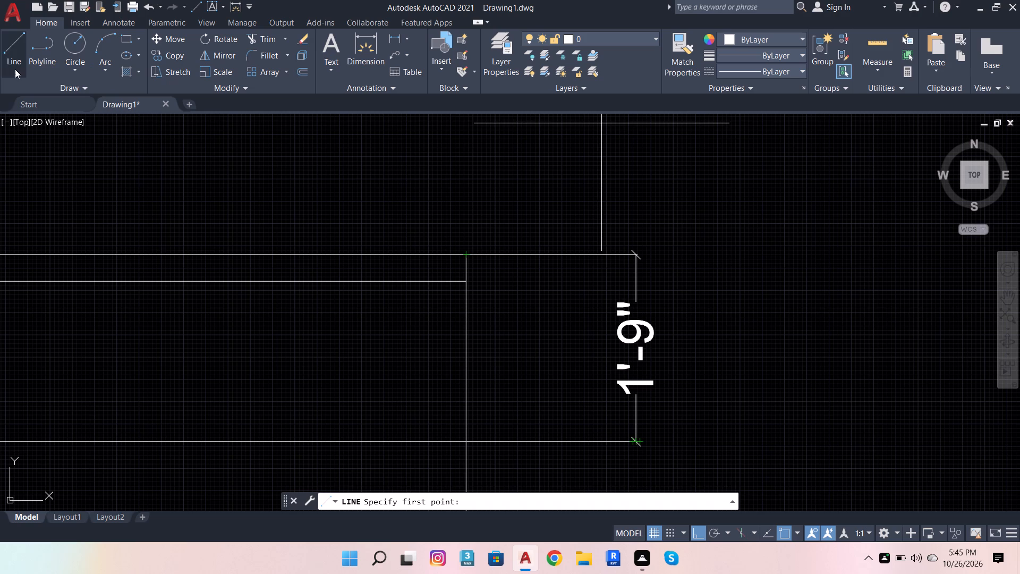
click(6, 56)
scroll(240, 256, down, 1)
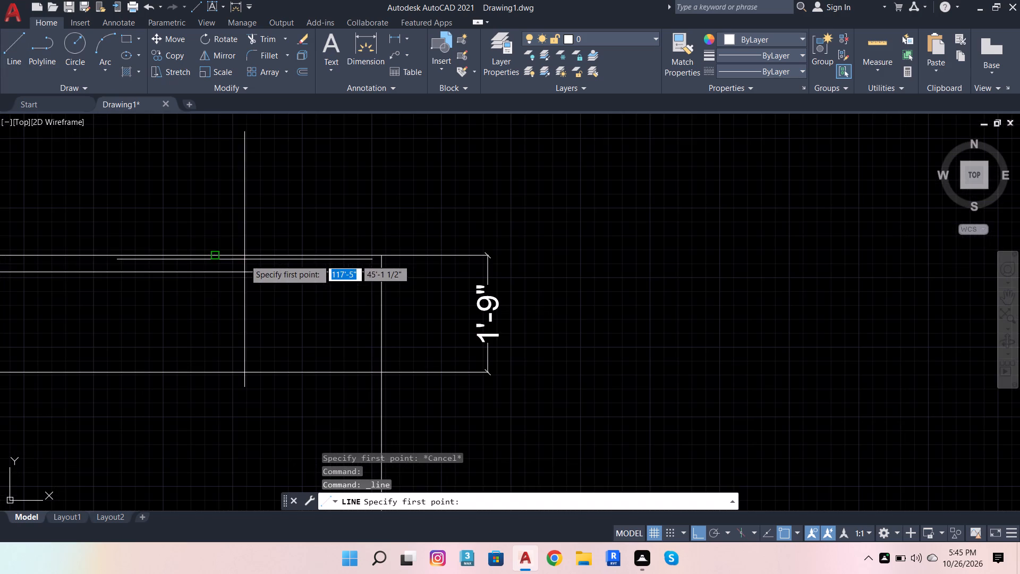
click(214, 256)
scroll(382, 196, down, 5)
scroll(374, 255, up, 1)
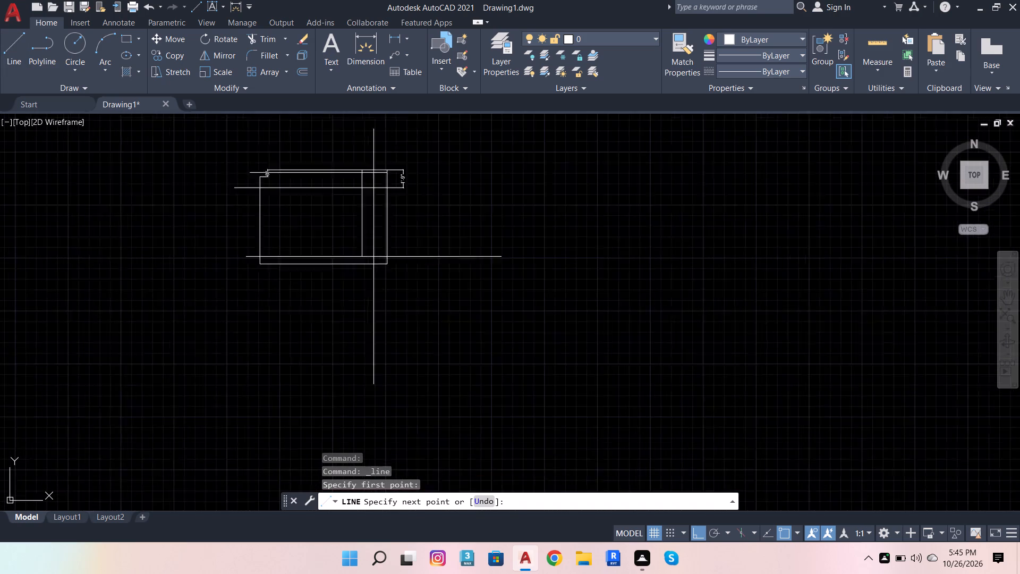
scroll(373, 259, up, 1)
click(373, 309)
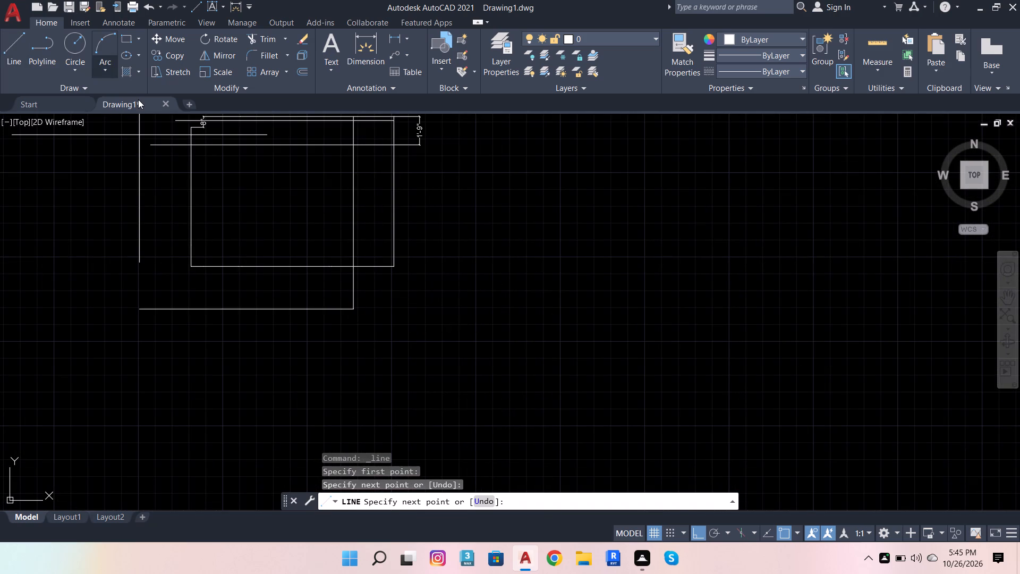
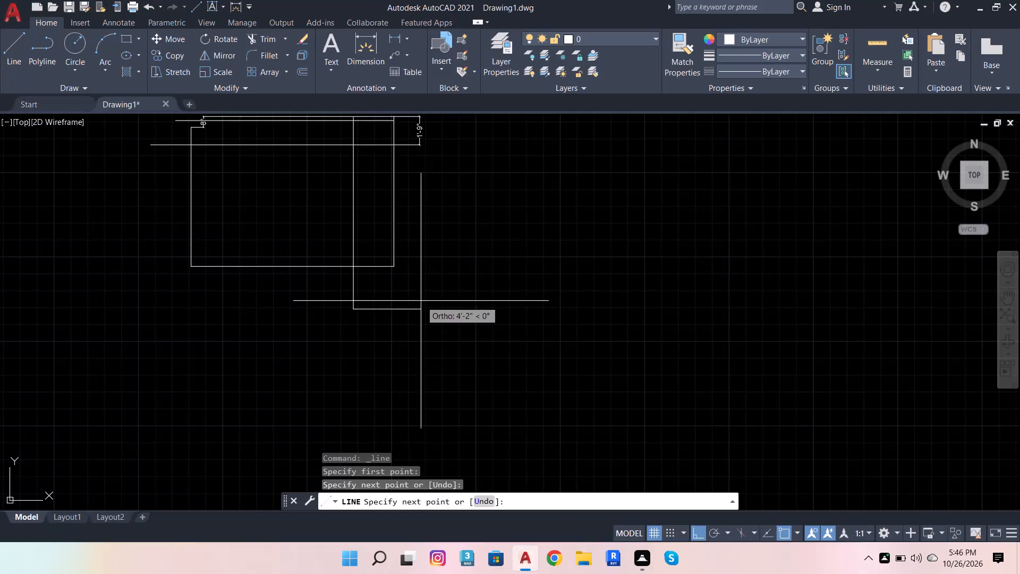
Trim the vertical line below the bottom wall and above the upper horizontal line, and the lower horizontal line between the vertical line and east wall.
click(267, 38)
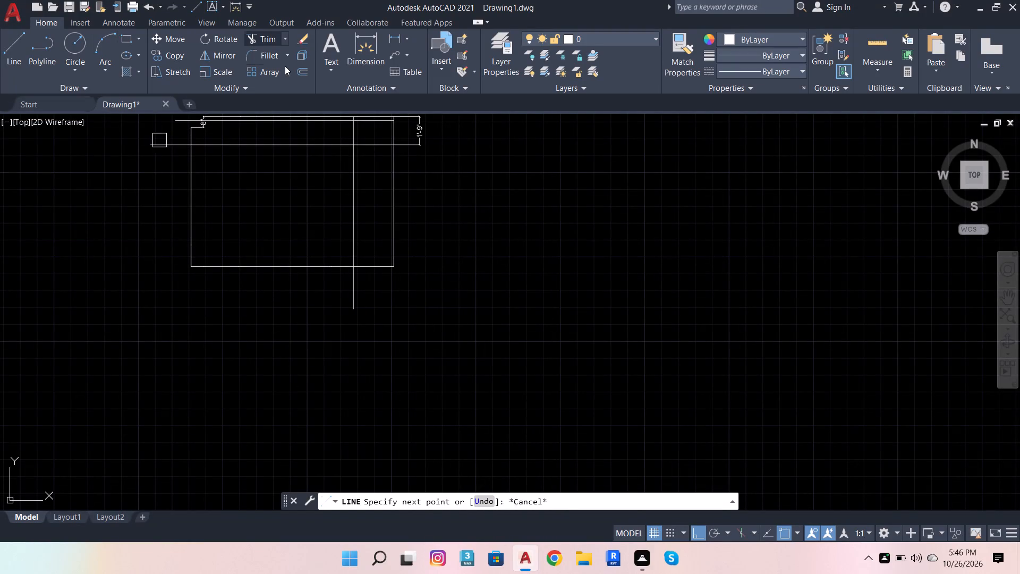
click(355, 297)
scroll(440, 356, down, 3)
scroll(419, 315, up, 4)
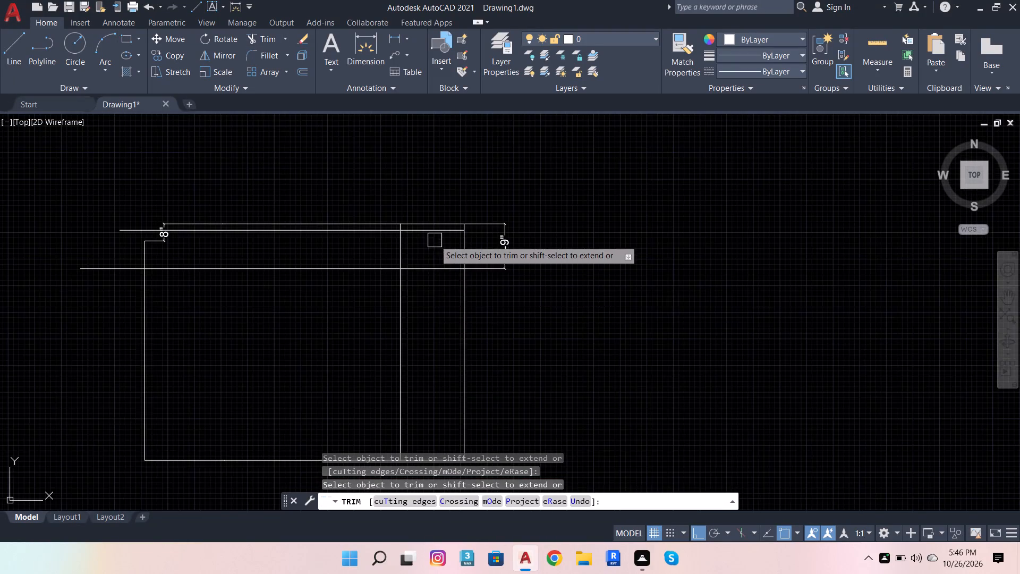
scroll(435, 240, up, 3)
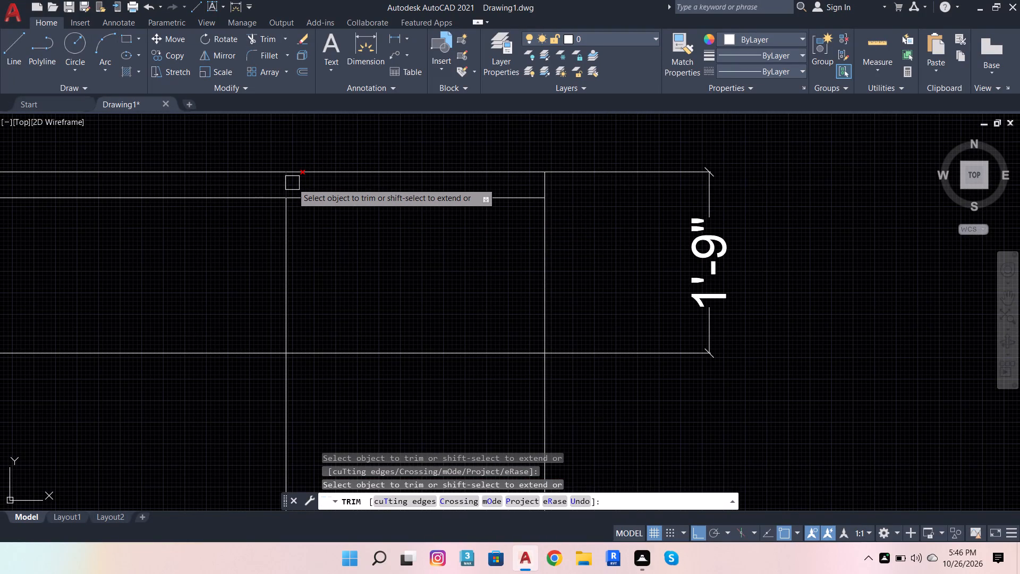
click(292, 183)
click(428, 358)
scroll(452, 392, down, 1)
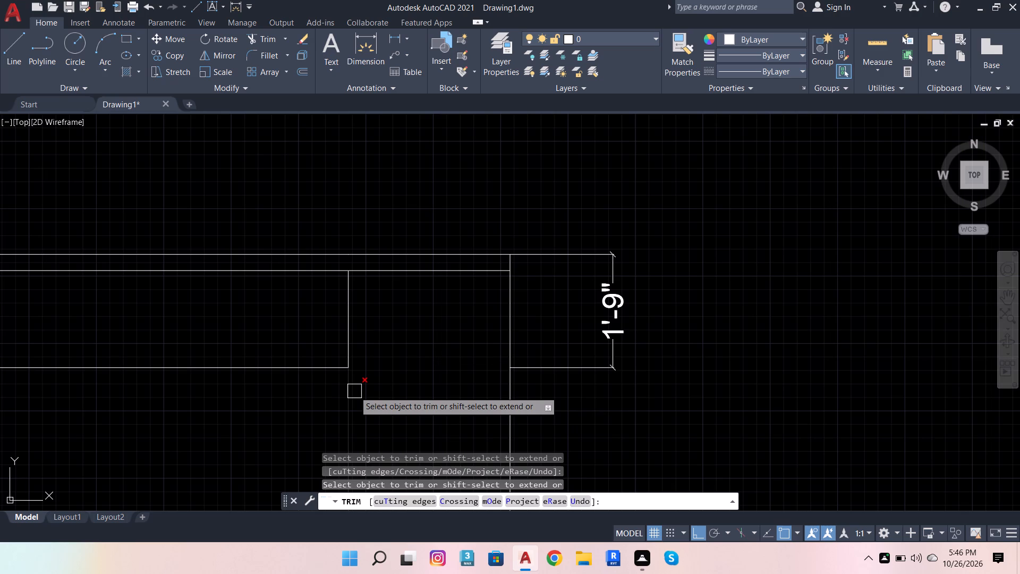
scroll(401, 343, down, 2)
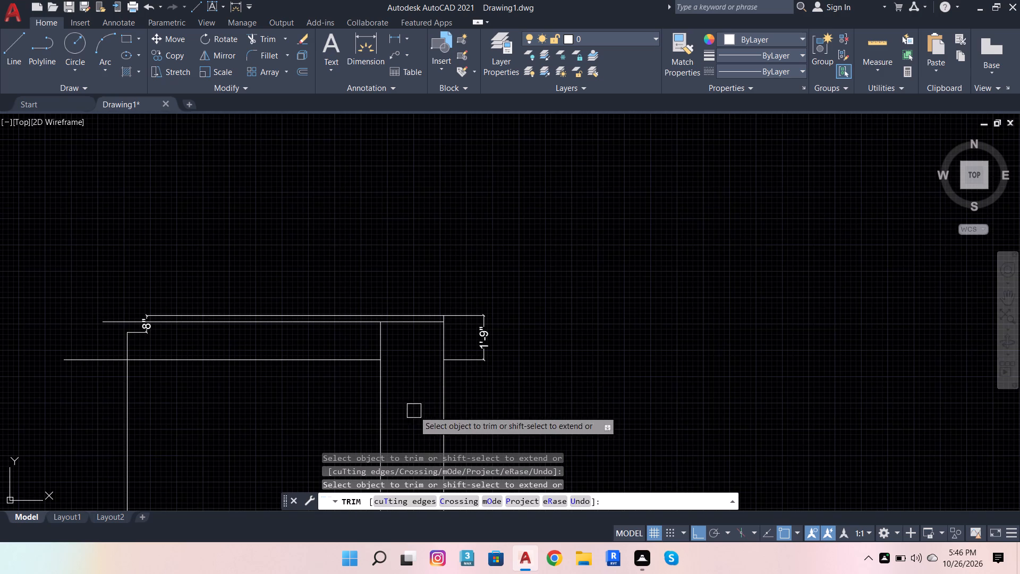
scroll(455, 399, down, 4)
scroll(453, 417, up, 3)
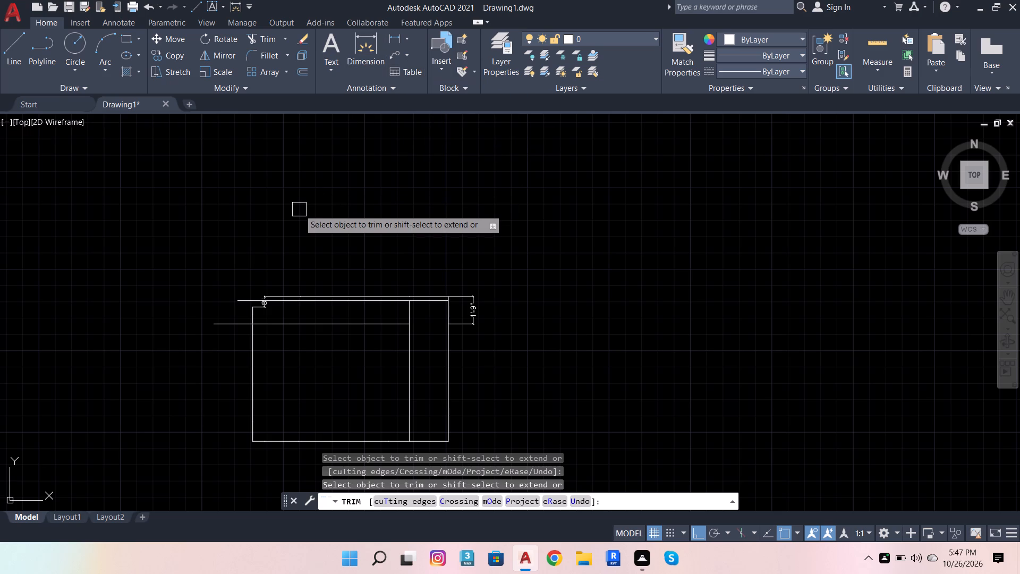
Hatch the strip between the vertical line and the east wall with the ANSI31 pattern.
click(121, 73)
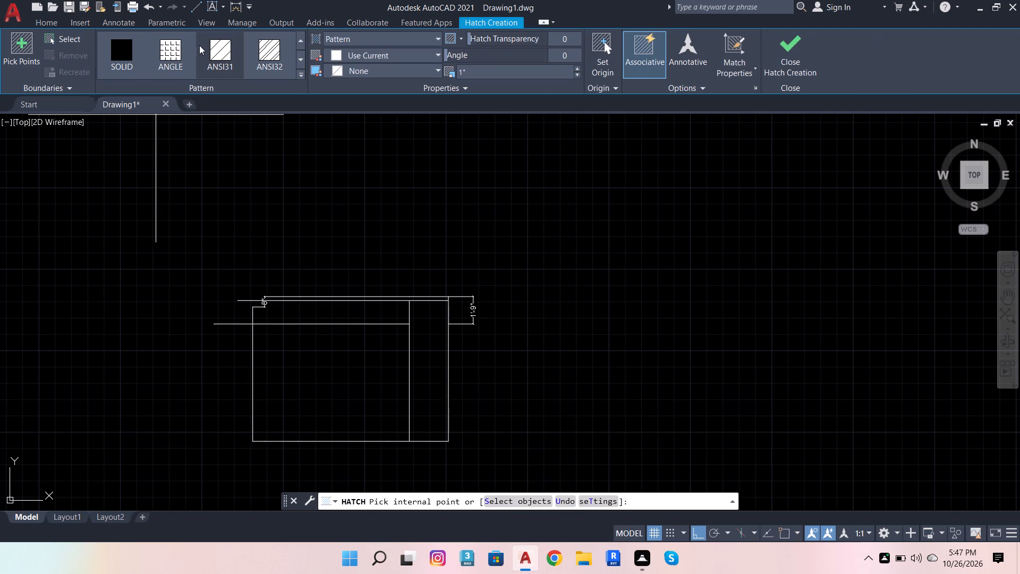
click(218, 50)
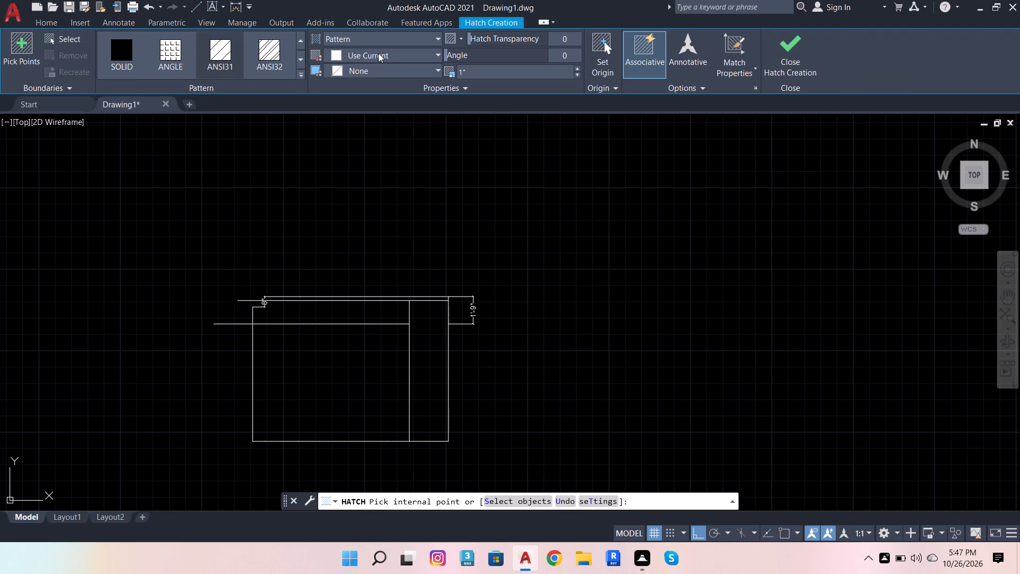
click(427, 381)
scroll(427, 381, up, 1)
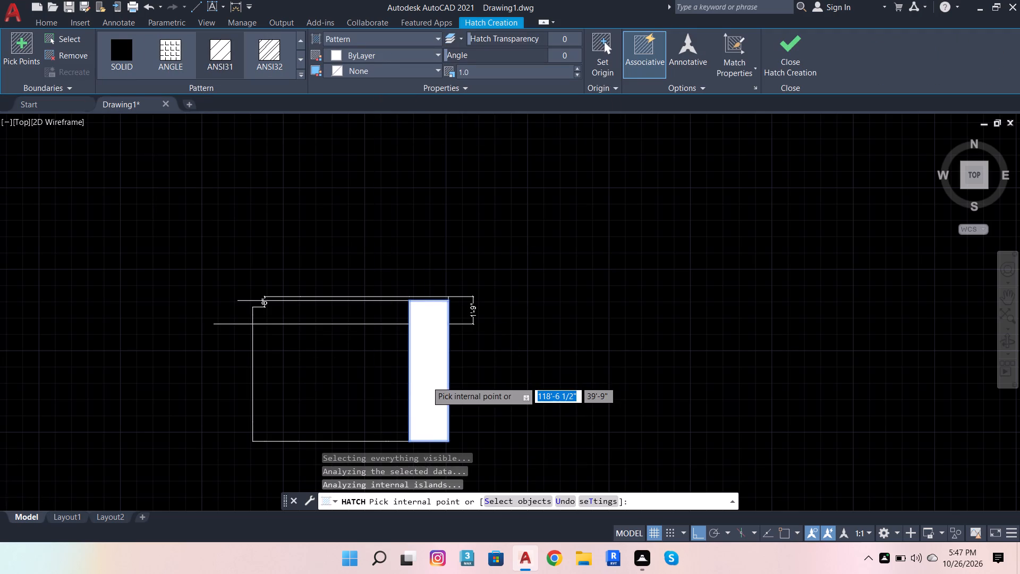
scroll(427, 381, up, 3)
key(Escape)
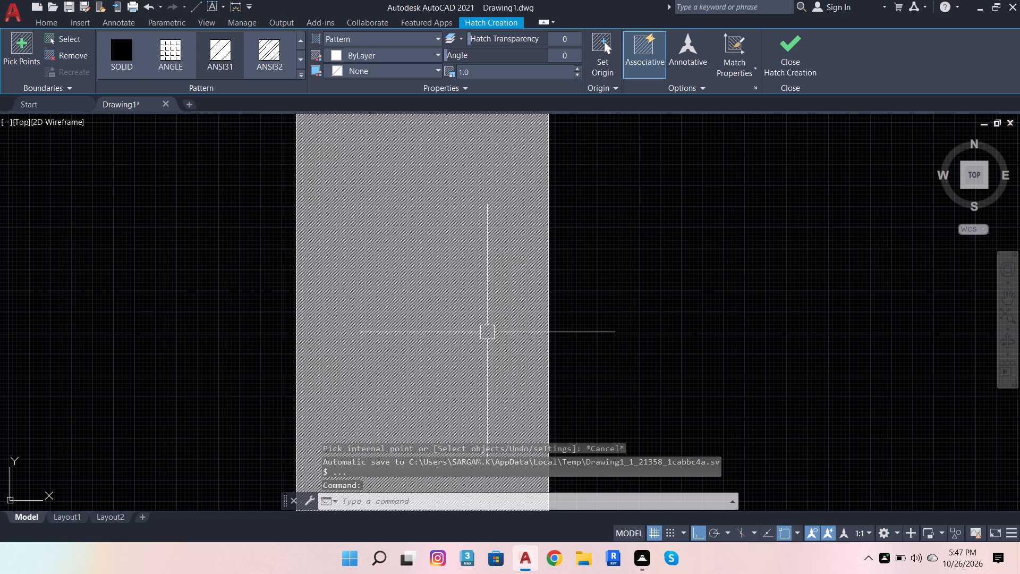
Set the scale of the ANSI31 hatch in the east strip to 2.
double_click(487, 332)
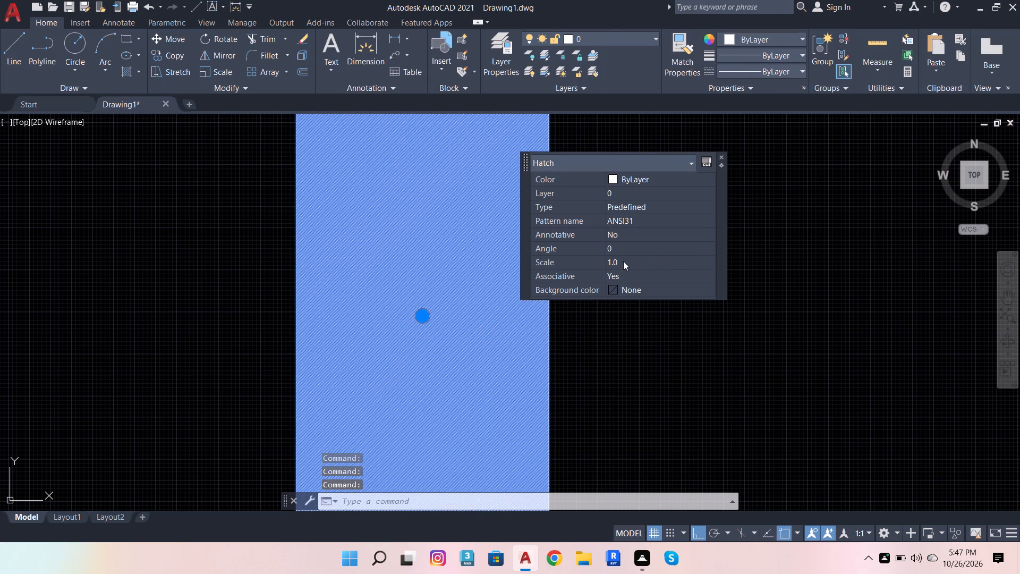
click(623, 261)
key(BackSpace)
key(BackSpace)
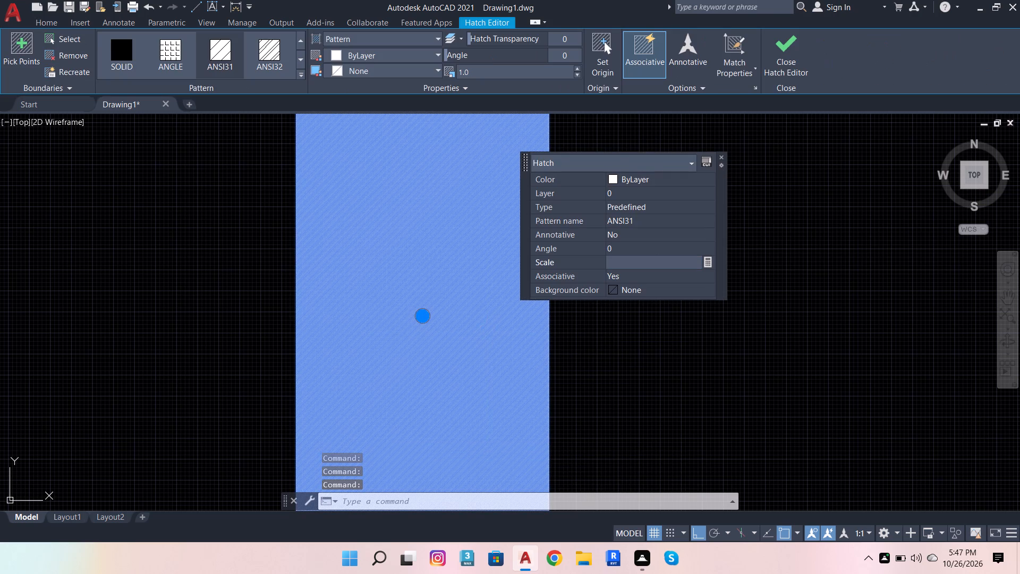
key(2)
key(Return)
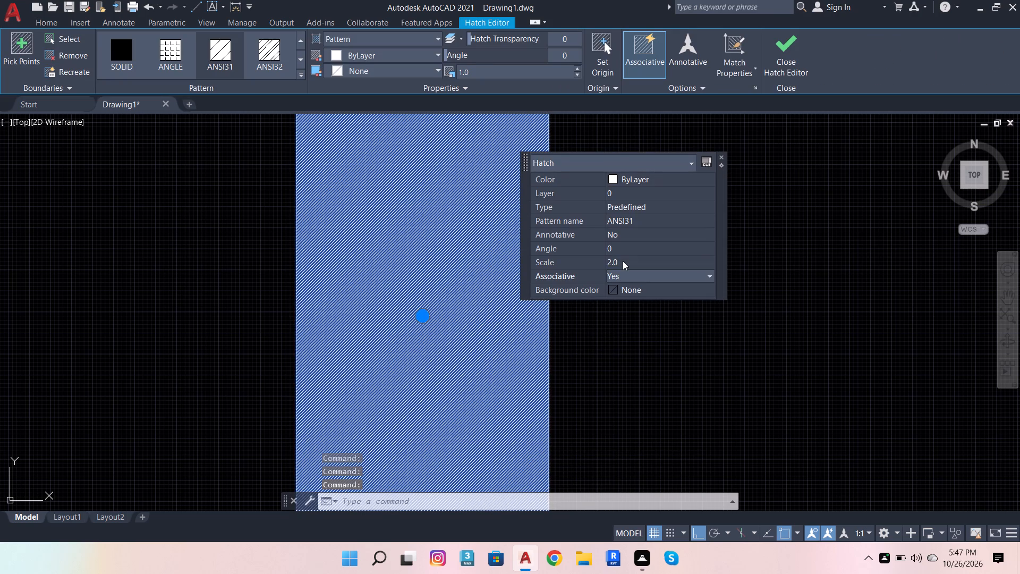
Set the scale of the ANSI31 hatch in the east strip to 6.
click(630, 261)
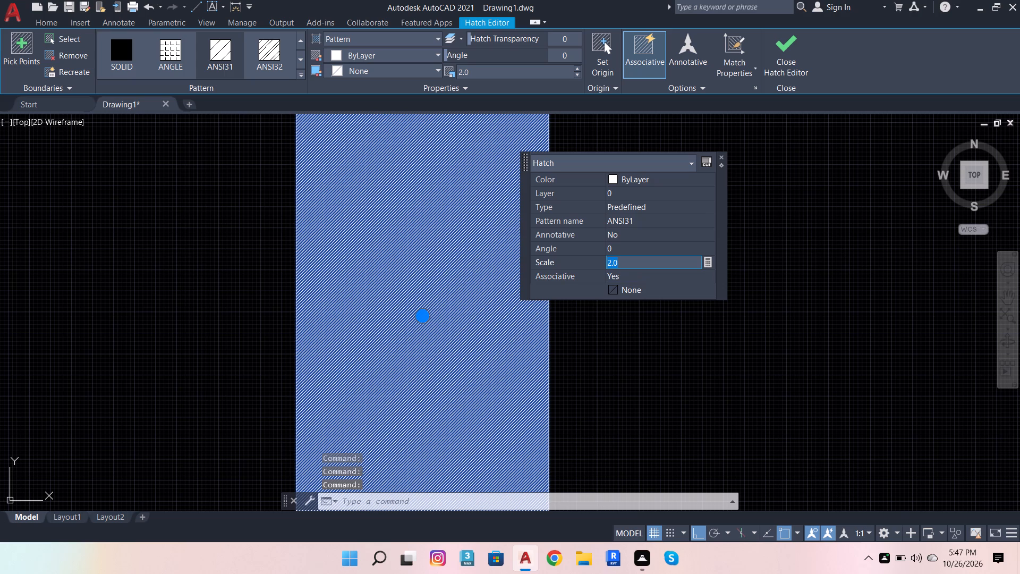
key(BackSpace)
key(6)
key(Return)
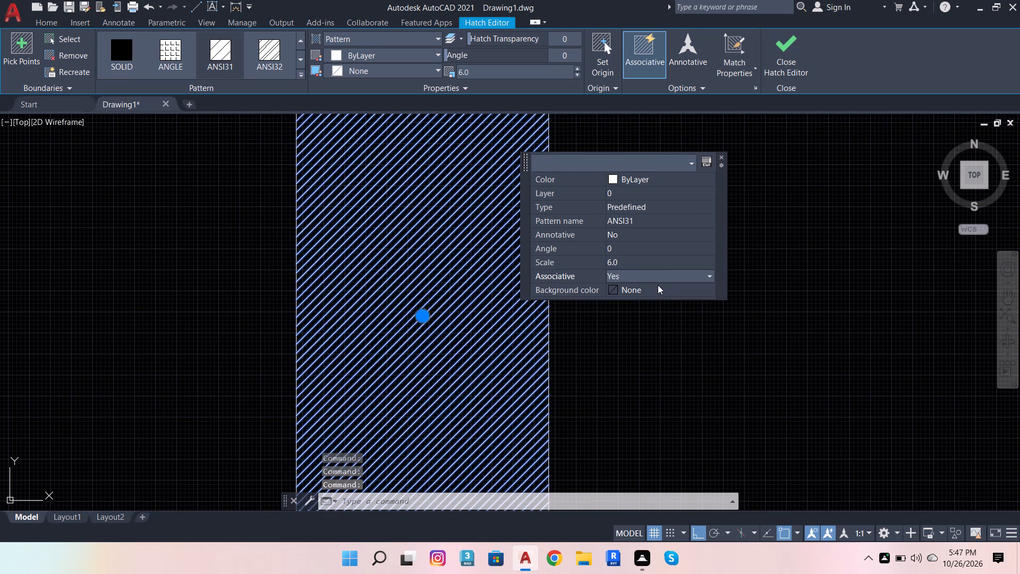
key(space)
key(Escape)
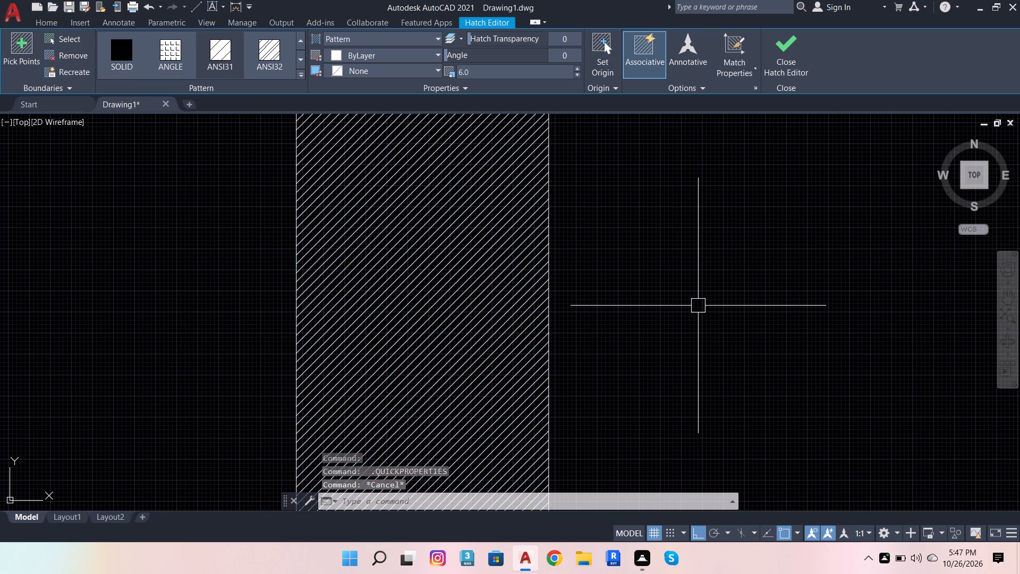
Draw two connected diagonal lines from the lower horizontal line's east end to the lower east wall segment's midpoint, then to the strip's southwest corner.
scroll(542, 328, down, 3)
scroll(527, 340, up, 3)
scroll(415, 154, down, 2)
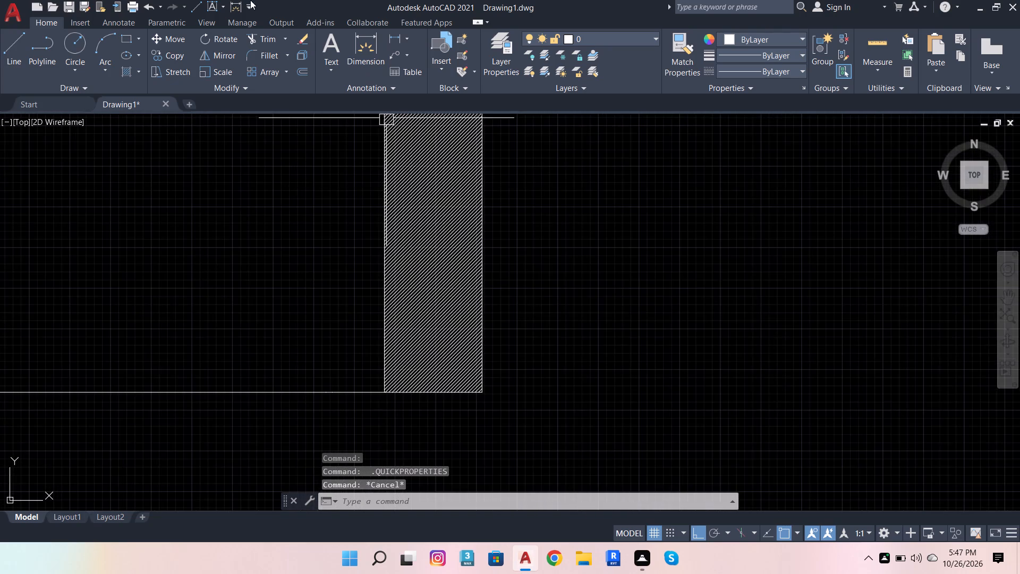
scroll(350, 360, down, 2)
scroll(355, 300, up, 3)
scroll(364, 262, down, 1)
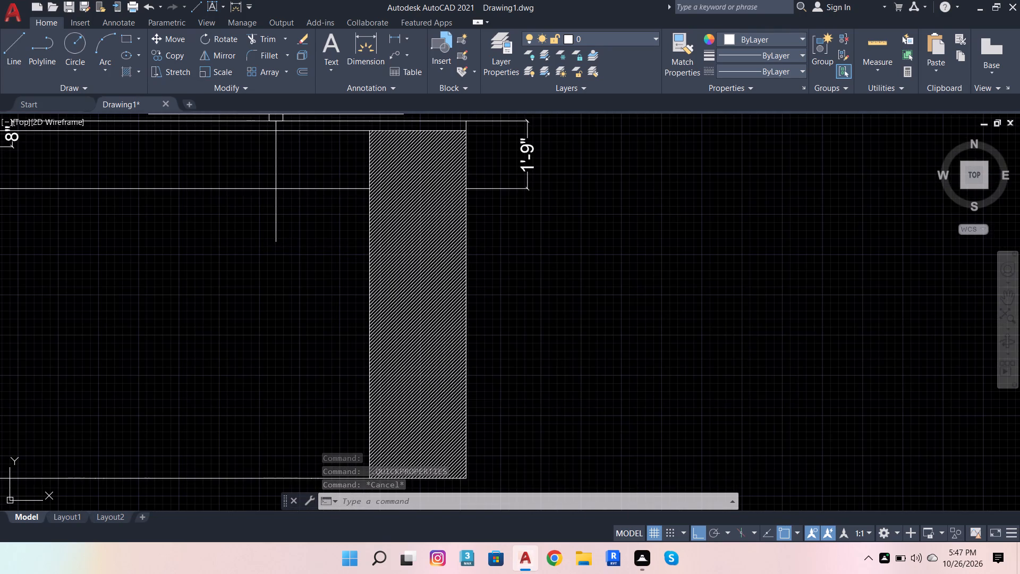
click(6, 57)
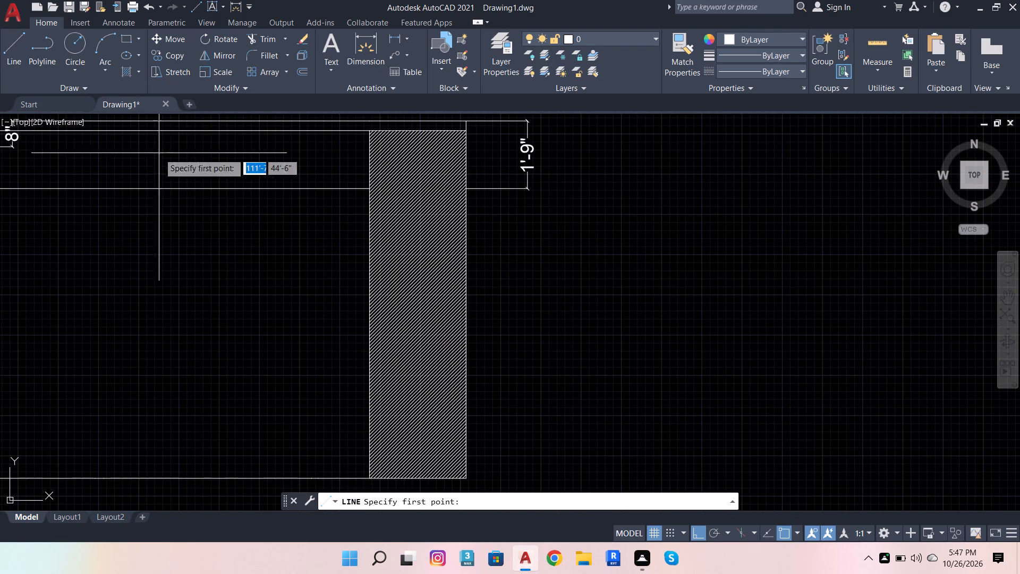
scroll(316, 174, up, 3)
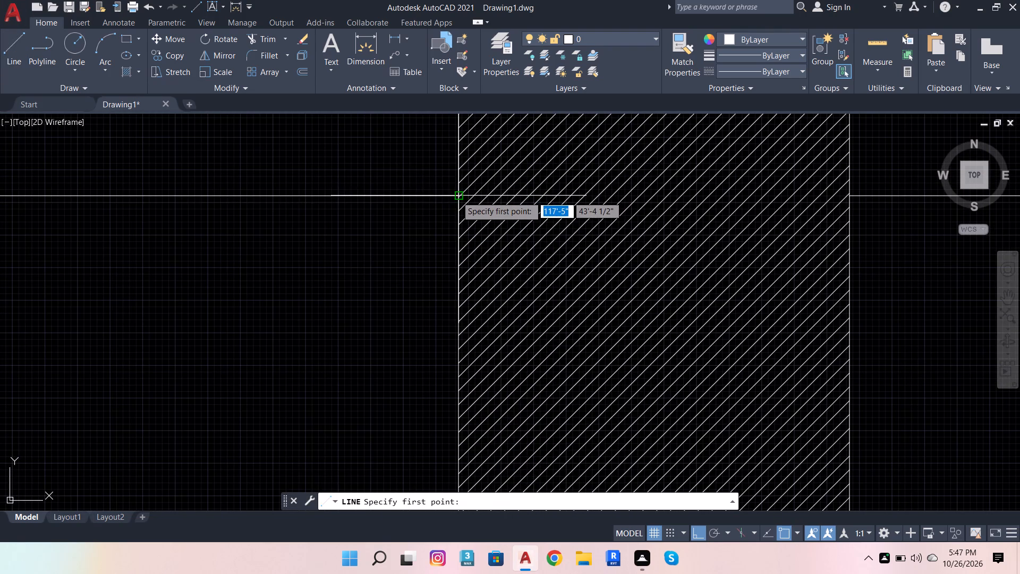
click(456, 196)
scroll(492, 216, down, 3)
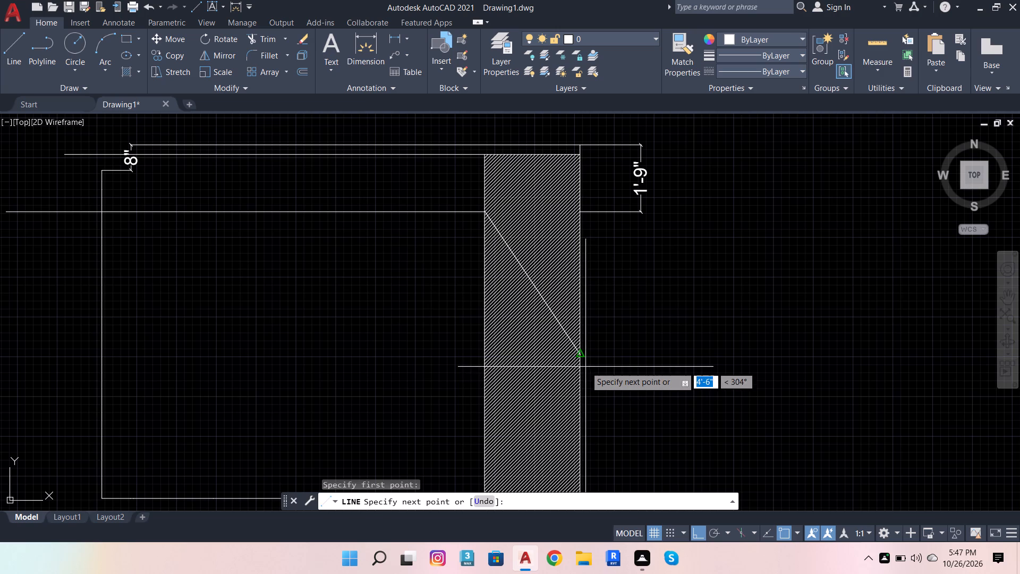
click(580, 353)
scroll(608, 345, down, 2)
scroll(554, 398, up, 2)
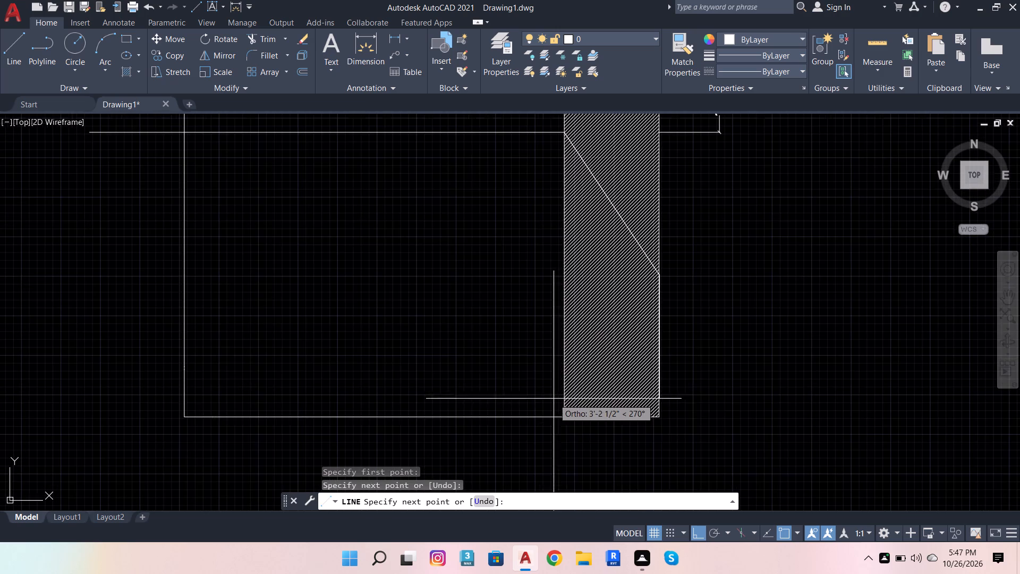
scroll(567, 415, up, 2)
click(554, 417)
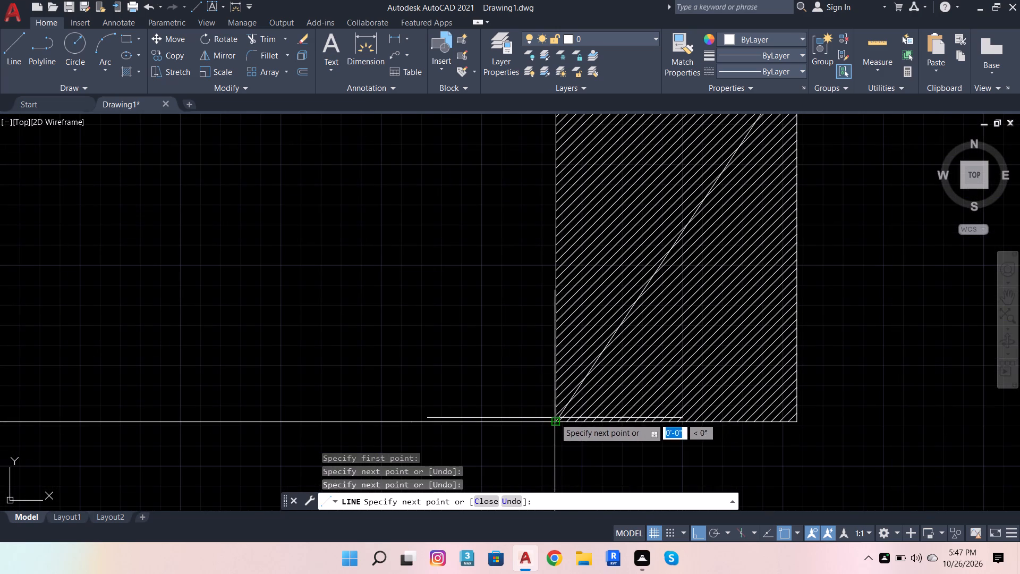
key(Escape)
Load the DASHED linetype from acad.lin into the drawing.
scroll(524, 449, down, 2)
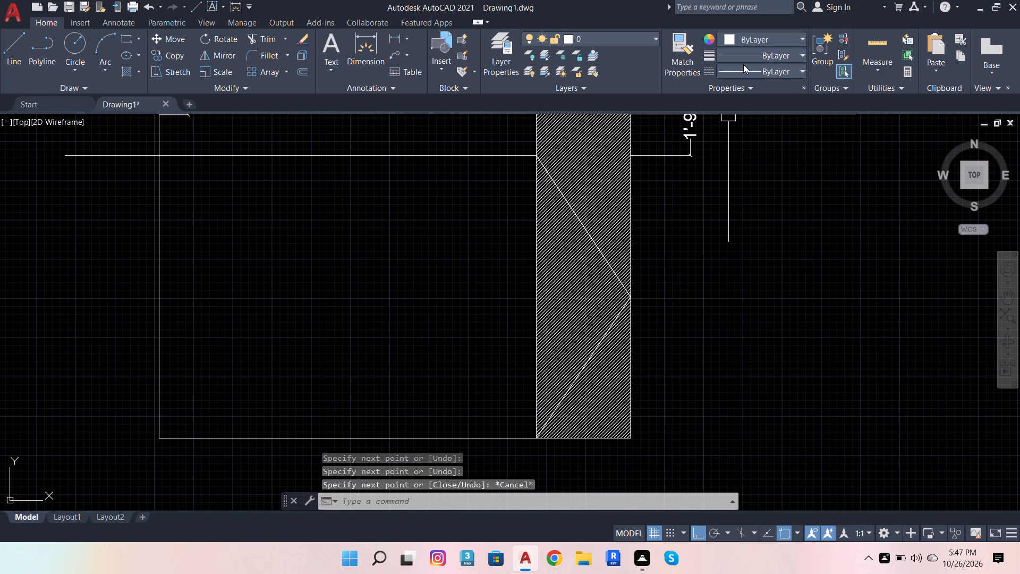
click(743, 64)
click(738, 141)
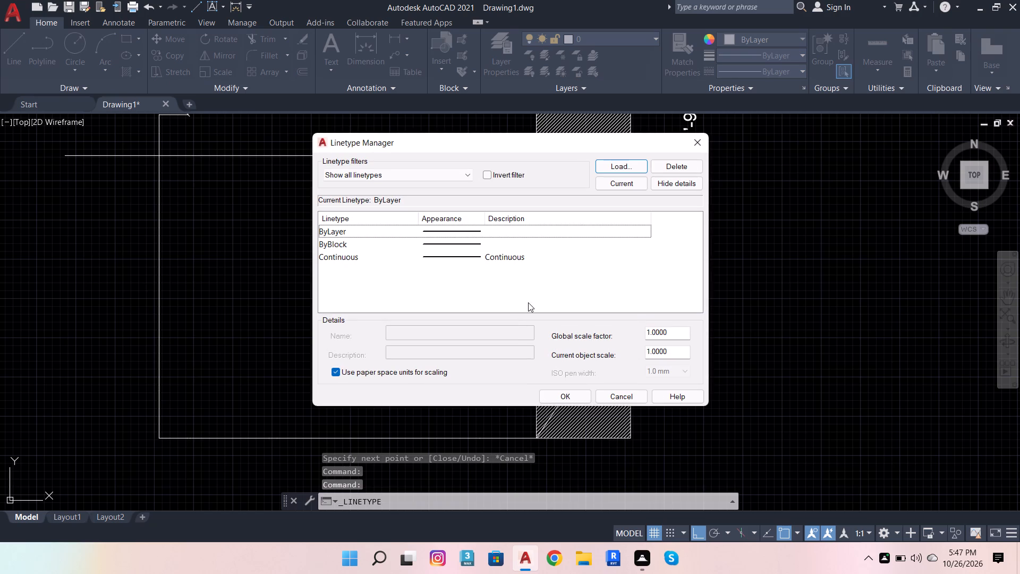
click(606, 166)
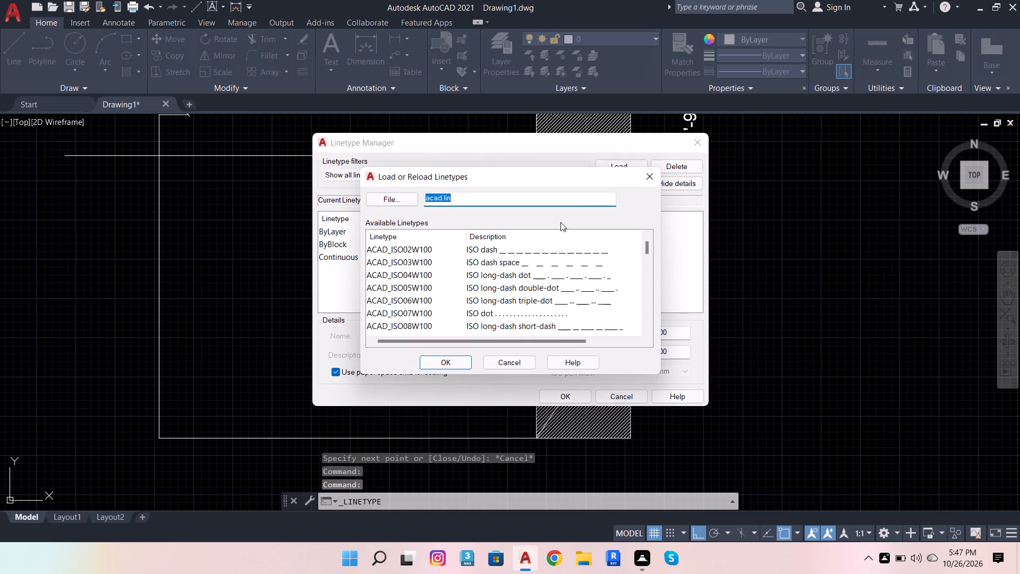
scroll(525, 280, down, 5)
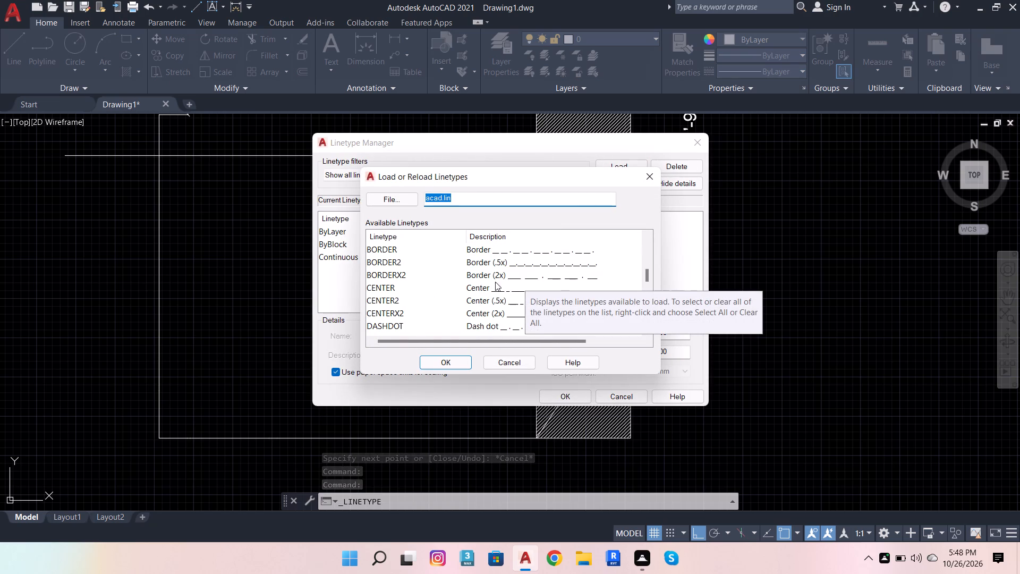
scroll(474, 264, down, 3)
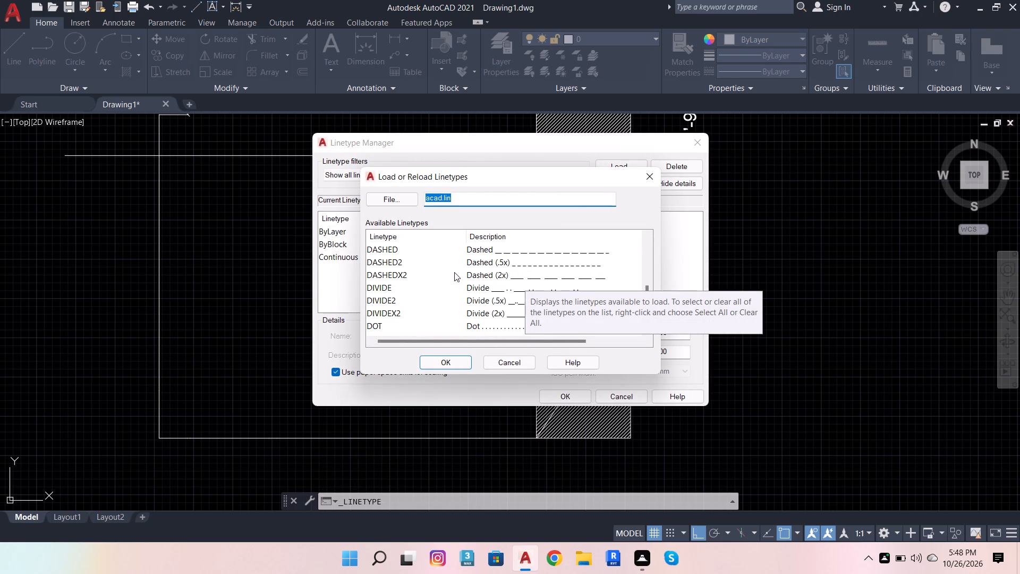
click(516, 247)
click(511, 251)
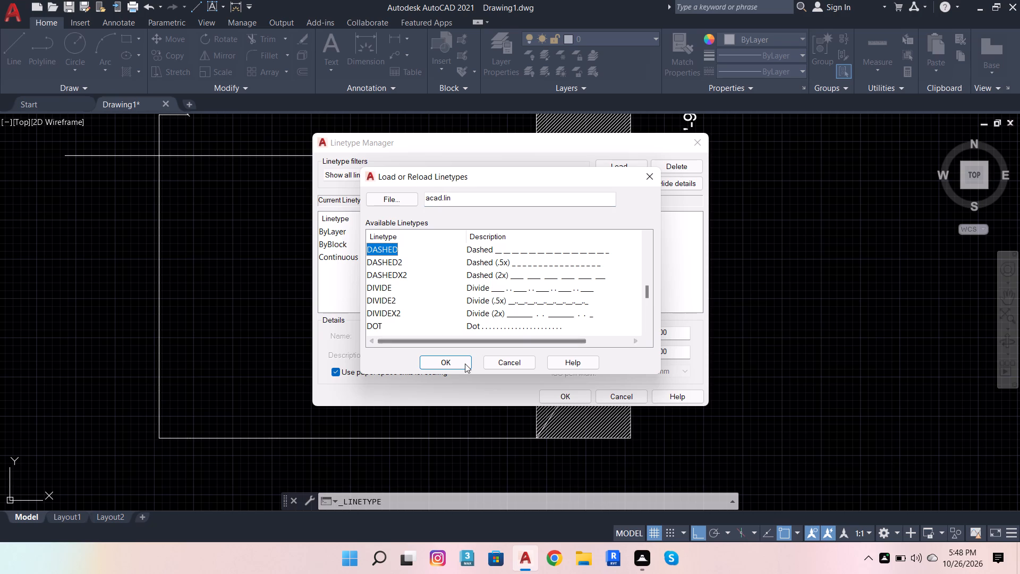
click(463, 362)
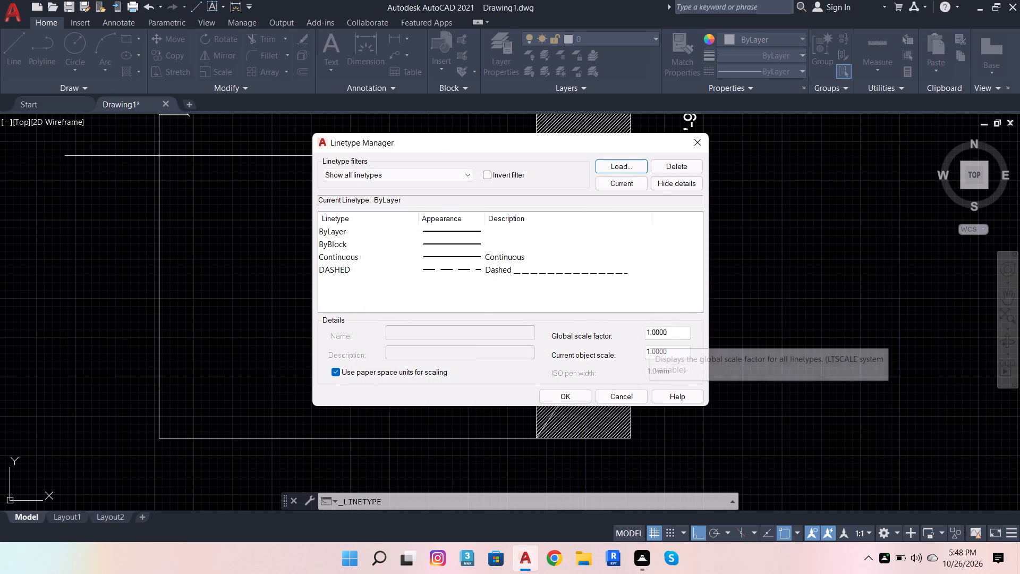
Set the linetype global scale factor to 3 and apply the linetype settings.
click(652, 332)
scroll(651, 332, up, 4)
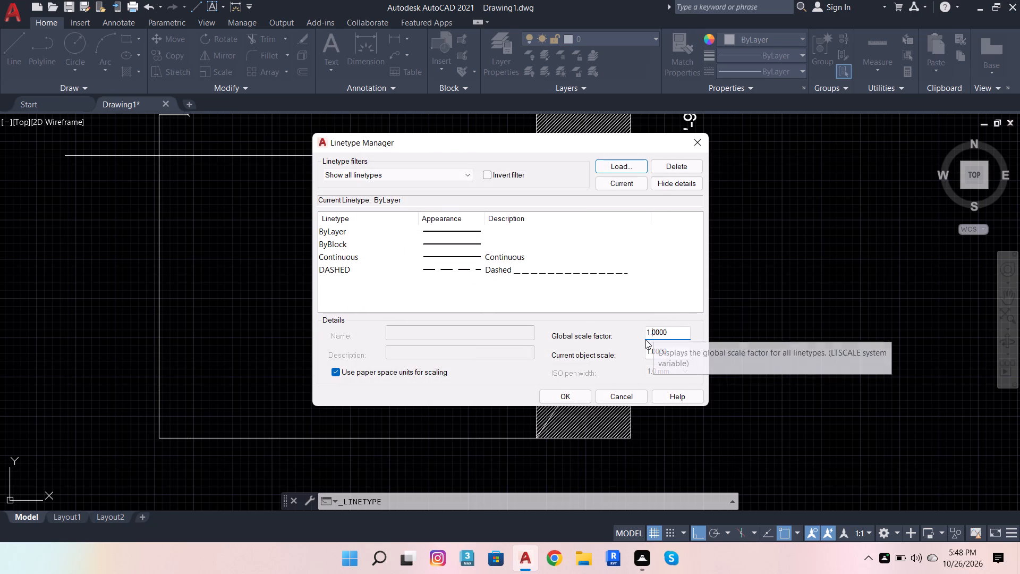
scroll(645, 340, up, 1)
click(650, 330)
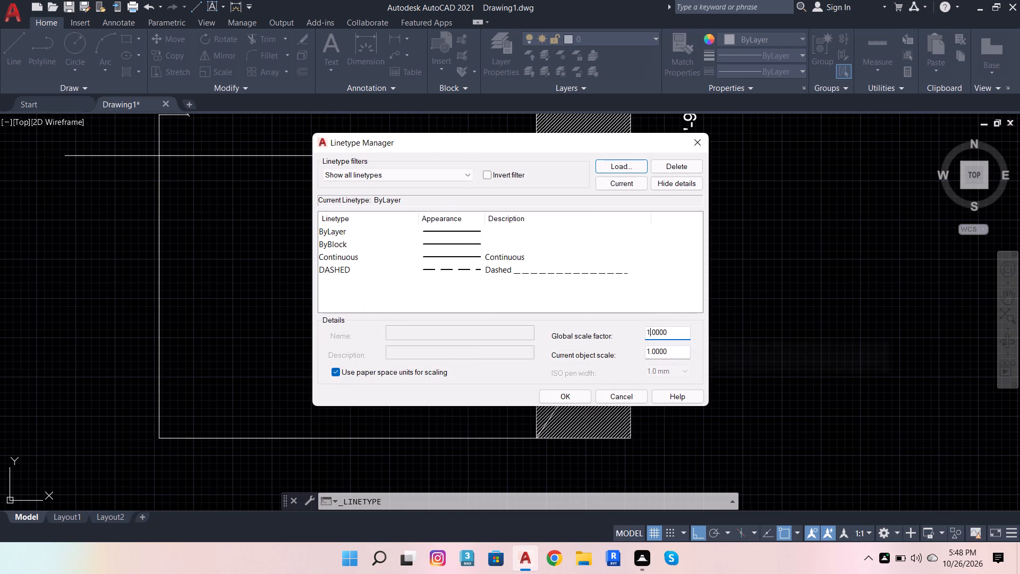
key(BackSpace)
key(3)
click(557, 402)
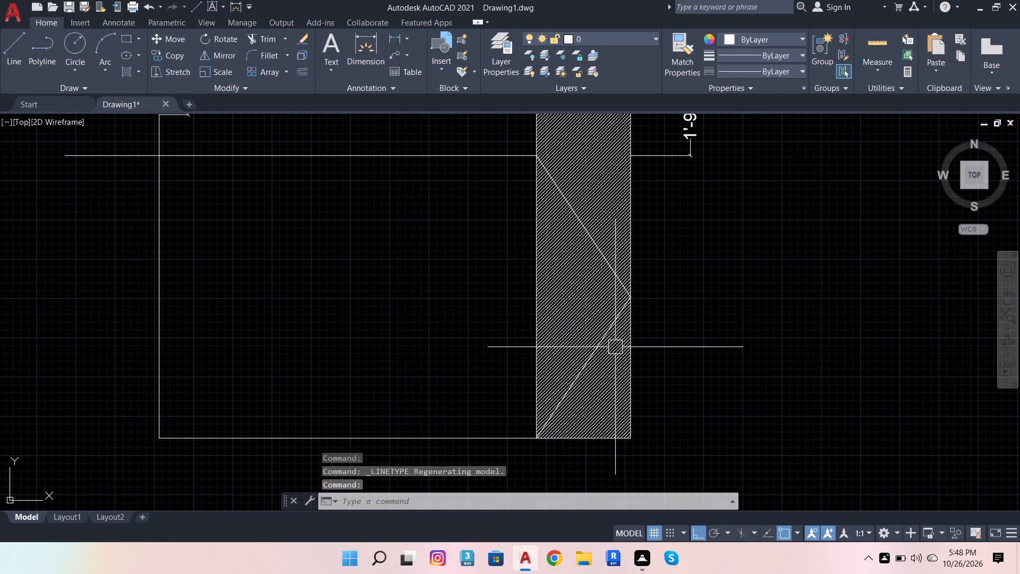
Apply the DASHED linetype to both diagonal lines in the hatched east strip.
scroll(617, 321, up, 6)
click(600, 292)
scroll(636, 369, down, 3)
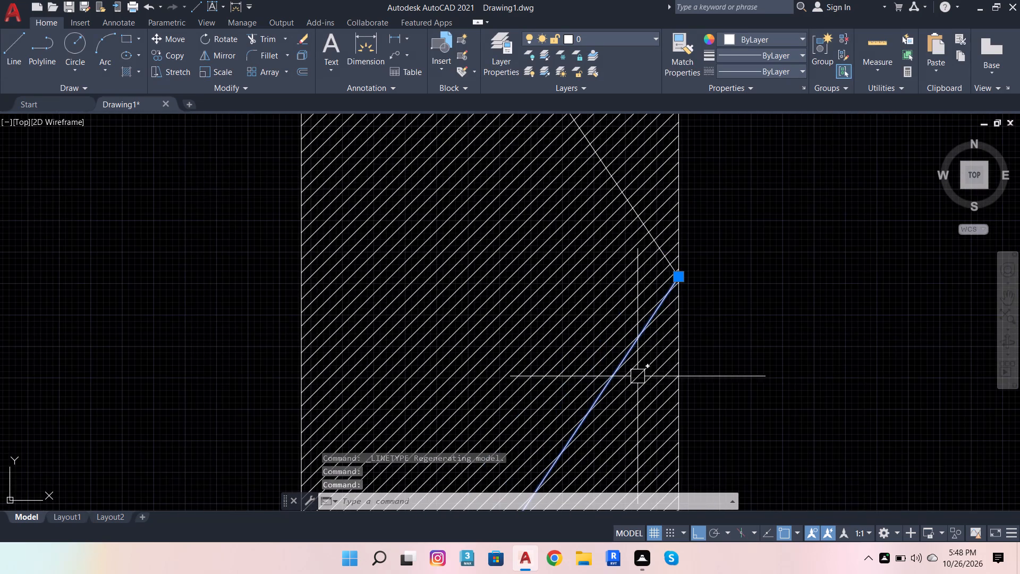
scroll(655, 245, up, 4)
click(641, 248)
scroll(657, 289, down, 3)
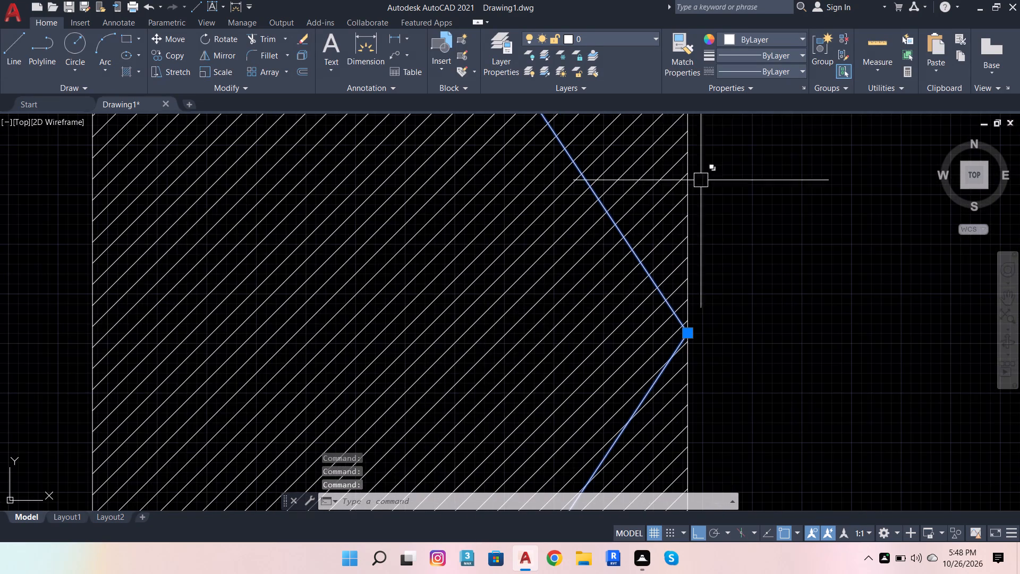
click(783, 65)
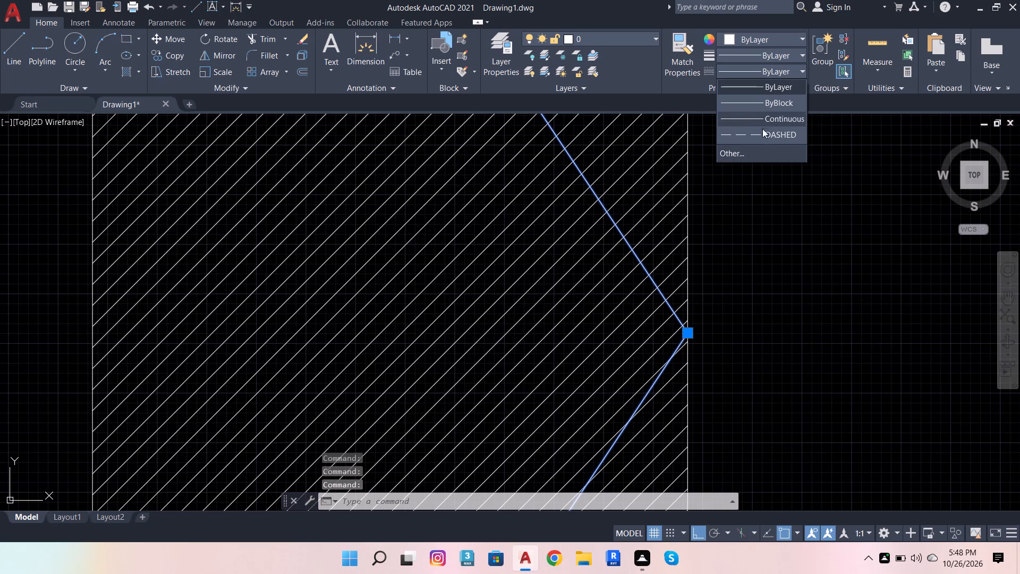
click(761, 136)
scroll(784, 202, down, 3)
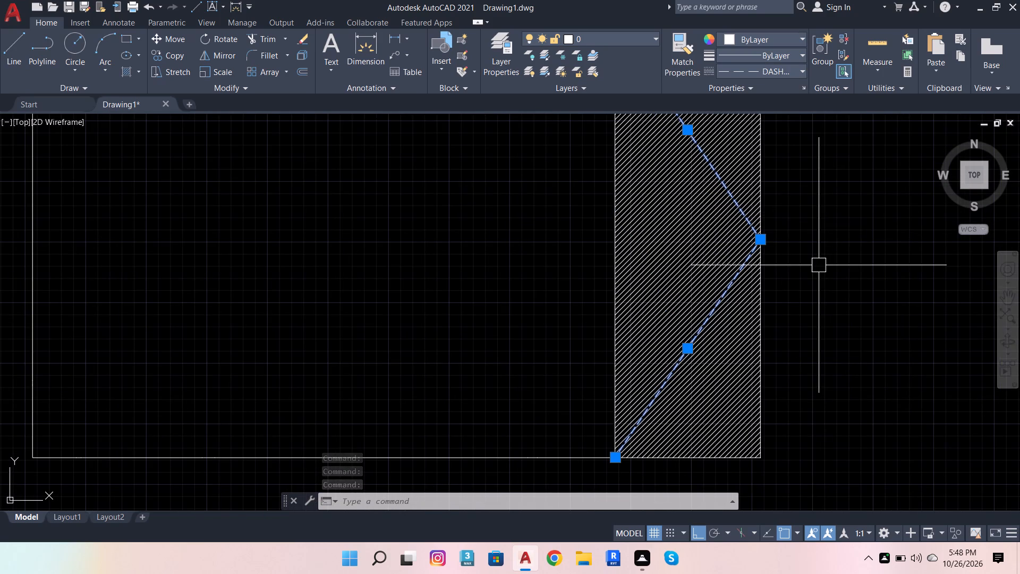
key(Escape)
scroll(732, 302, down, 2)
scroll(744, 280, up, 2)
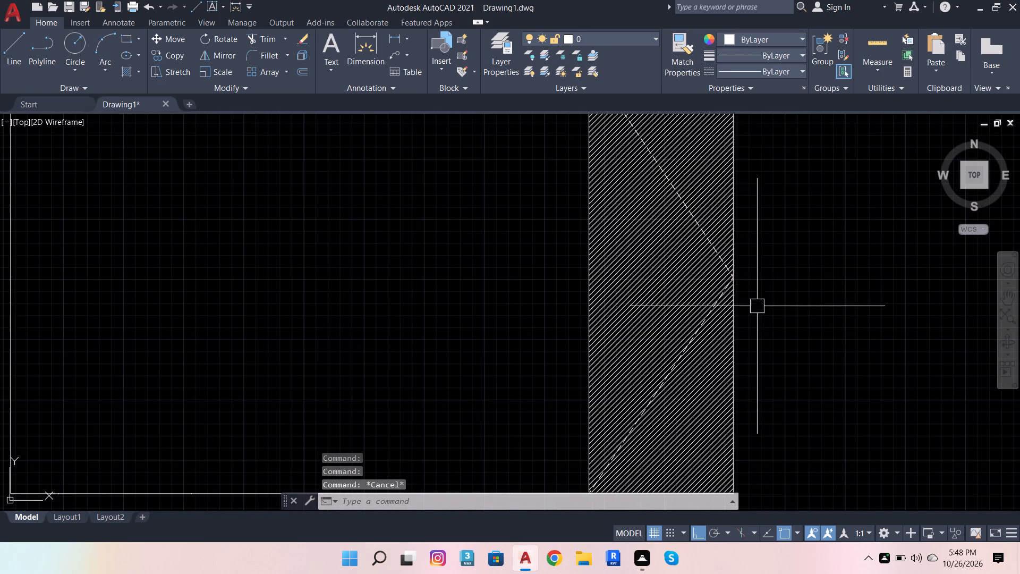
scroll(761, 324, down, 2)
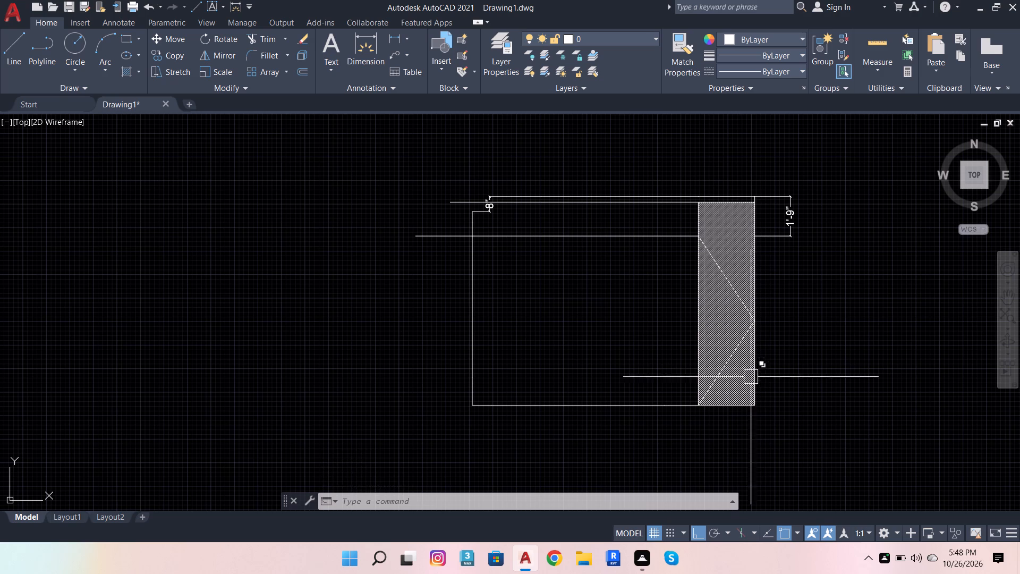
key(Escape)
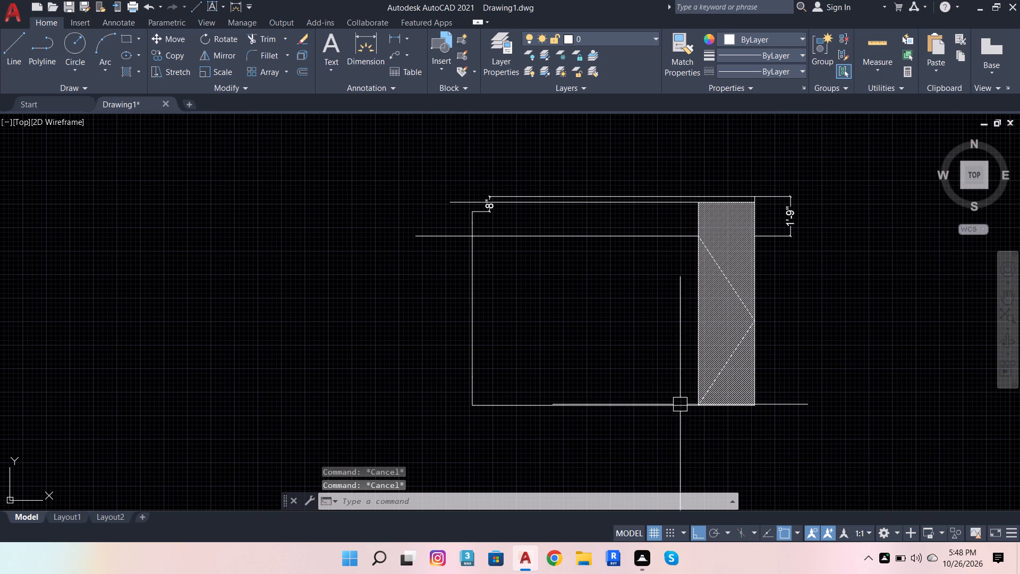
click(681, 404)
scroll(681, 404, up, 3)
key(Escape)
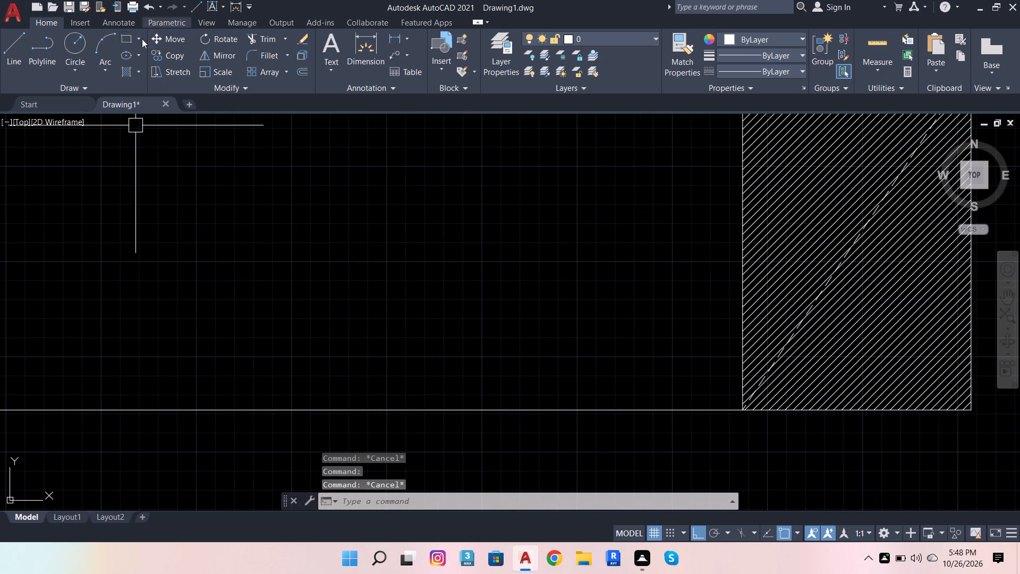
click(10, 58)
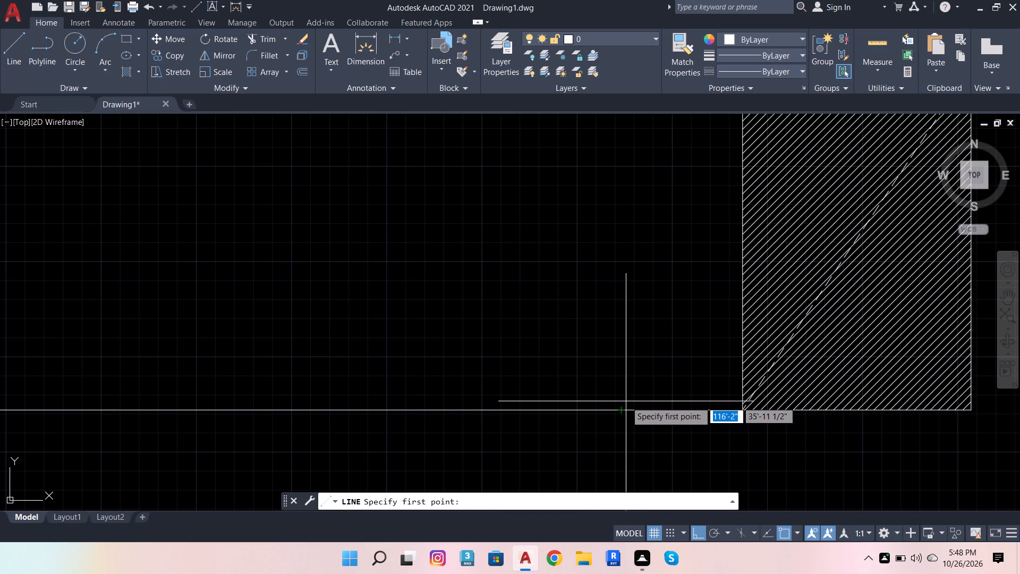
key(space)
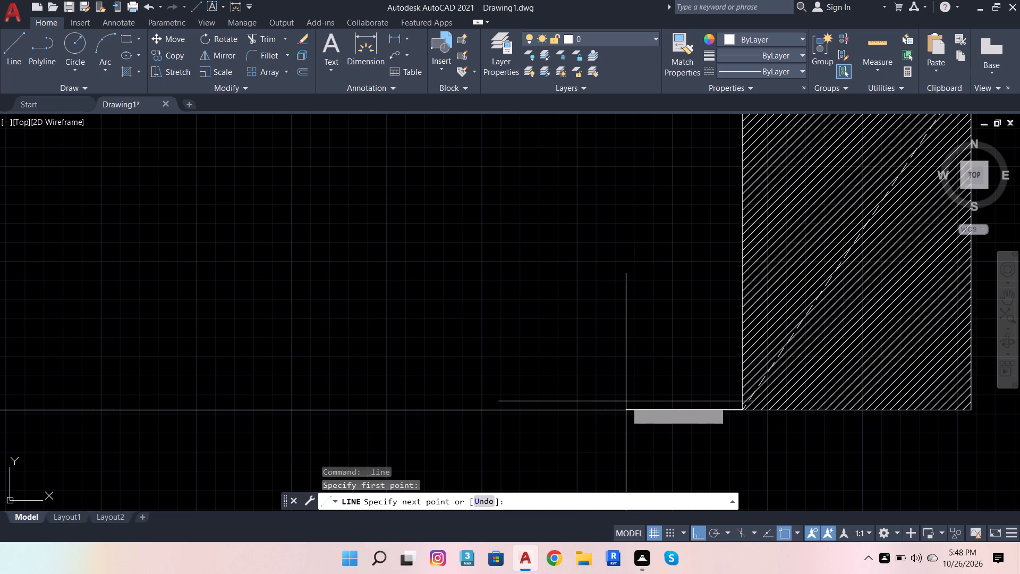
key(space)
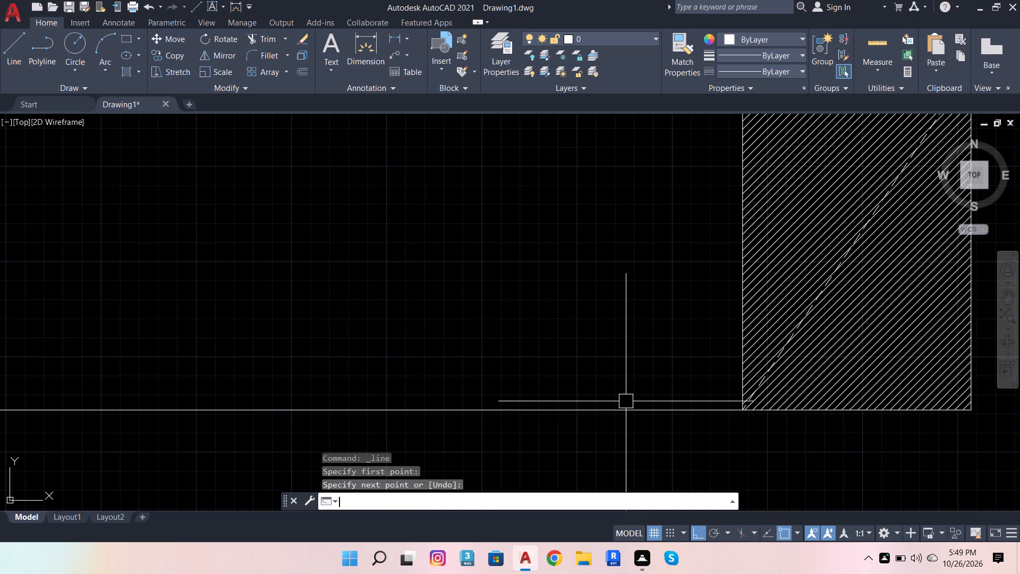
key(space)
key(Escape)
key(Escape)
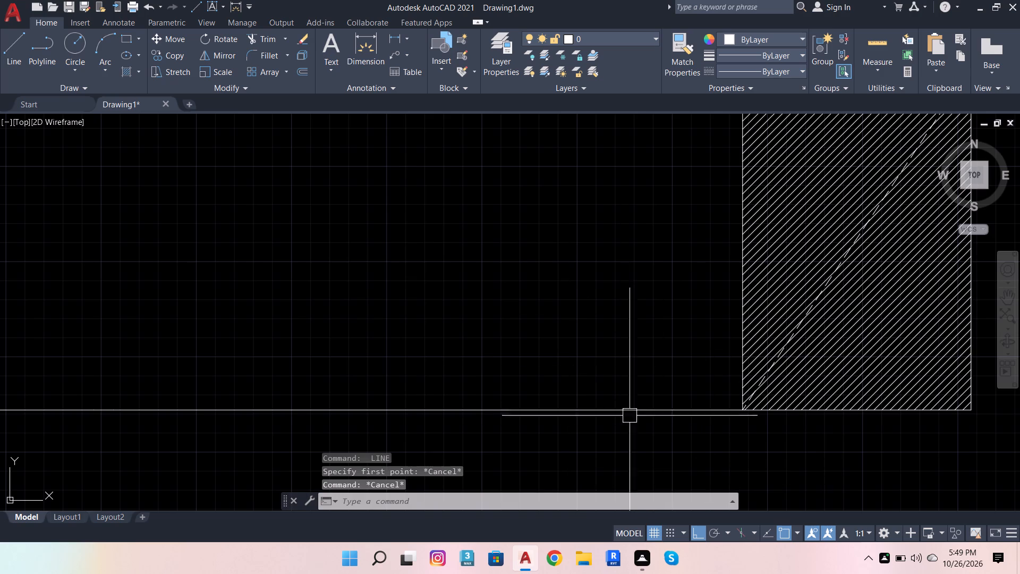
Draw a vertical line north from the south wall, starting at the west end of the short segment beside the hatched strip.
click(14, 47)
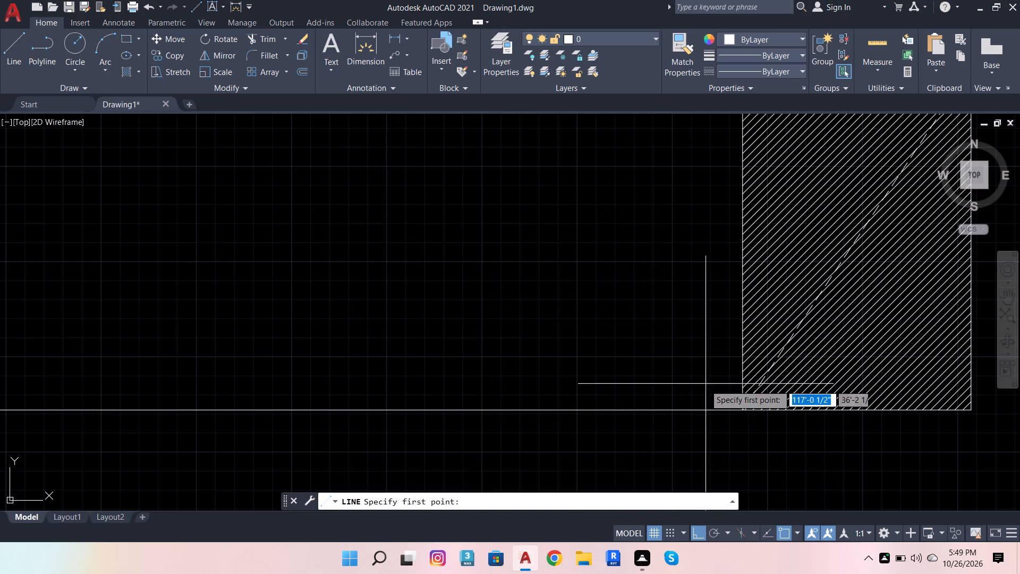
click(620, 406)
scroll(615, 354, down, 3)
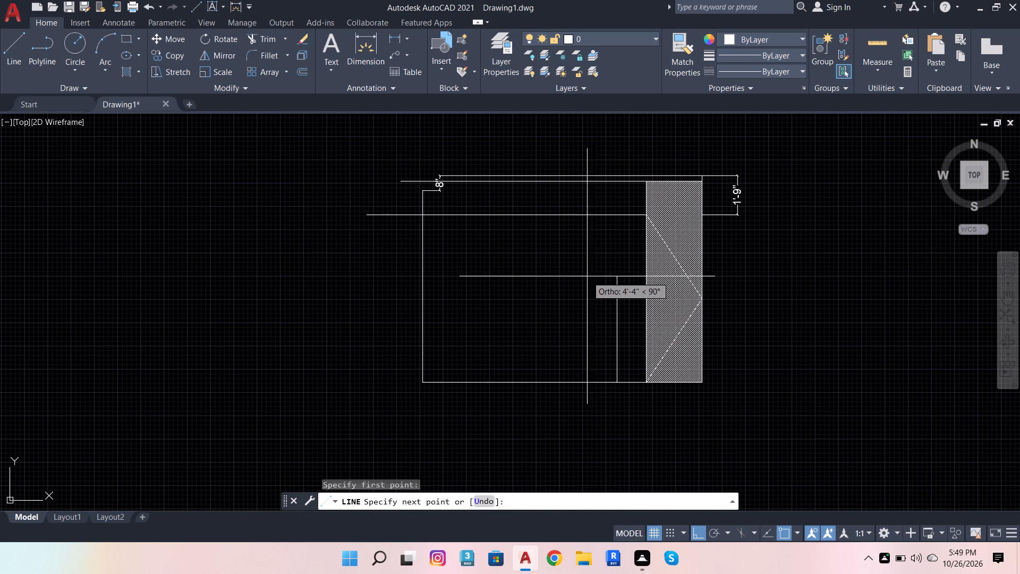
click(603, 252)
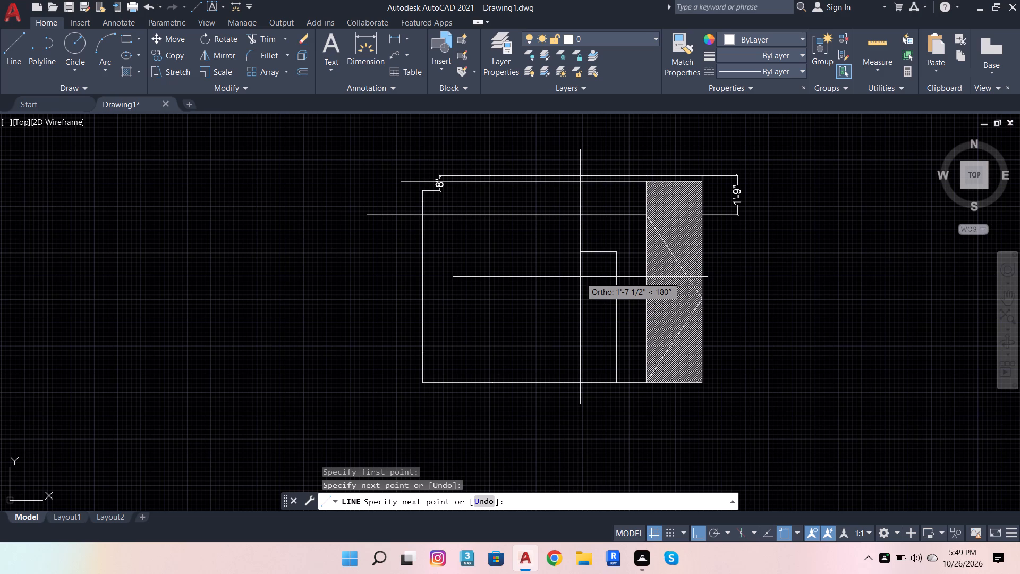
key(space)
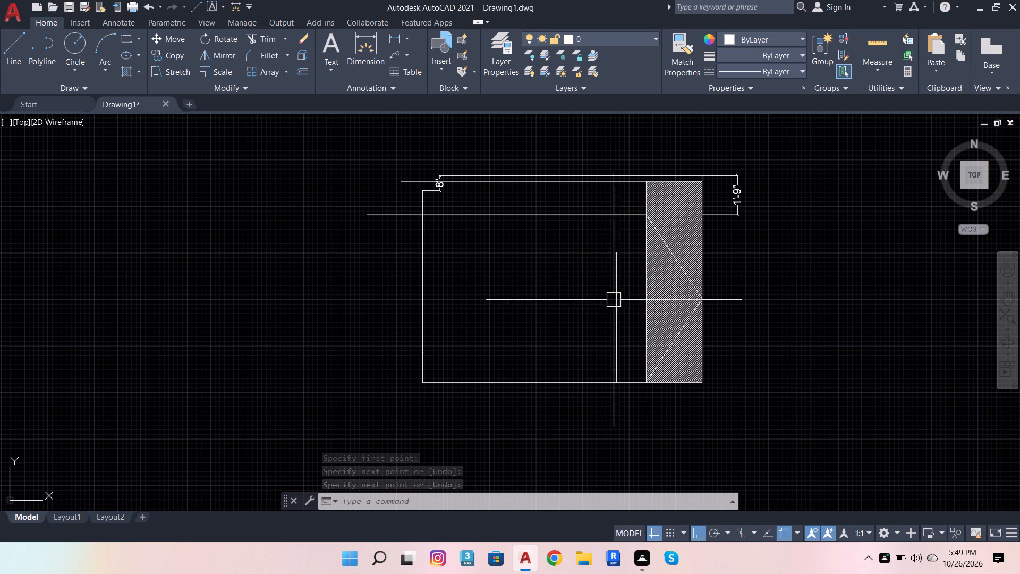
Offset the short south wall segment beside the hatched strip 7" north, and offset the copy another 7" north.
scroll(619, 382, up, 3)
click(637, 382)
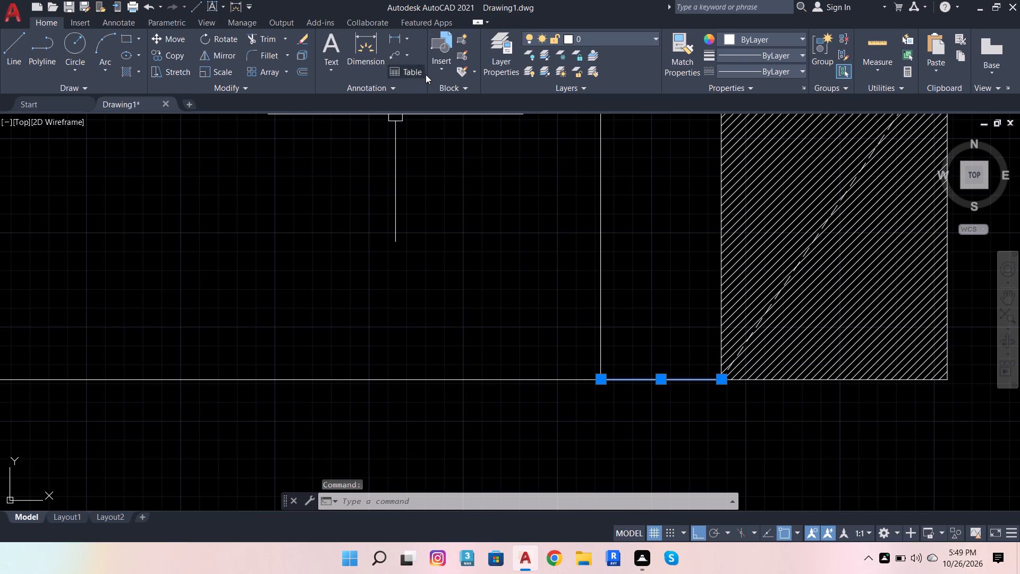
click(304, 72)
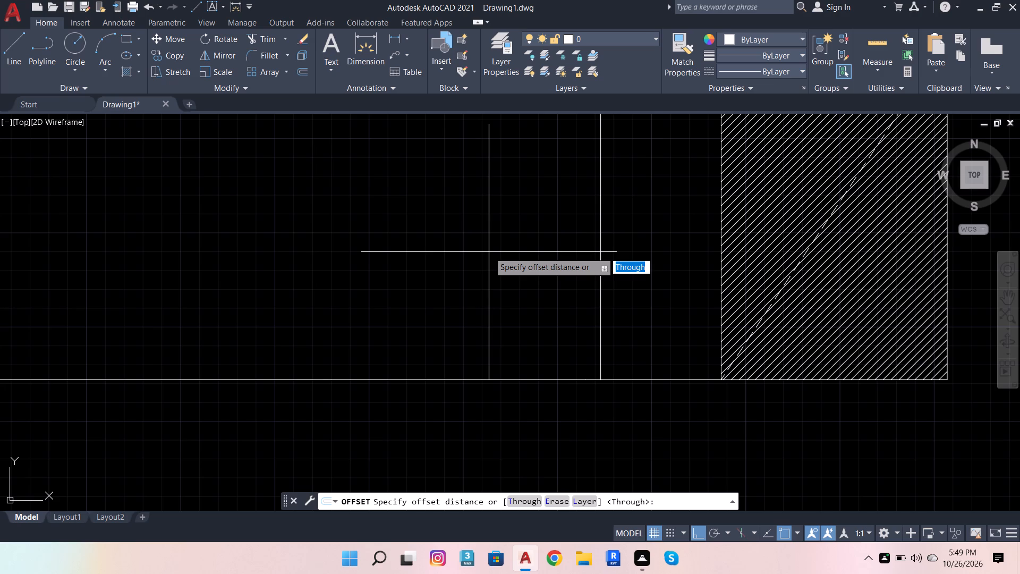
click(629, 378)
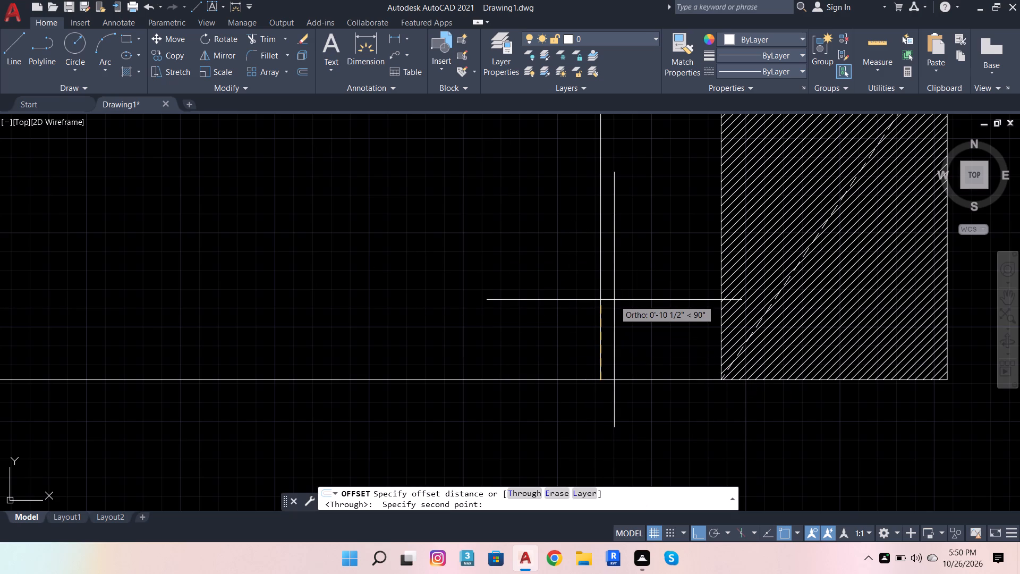
key(7)
key(Return)
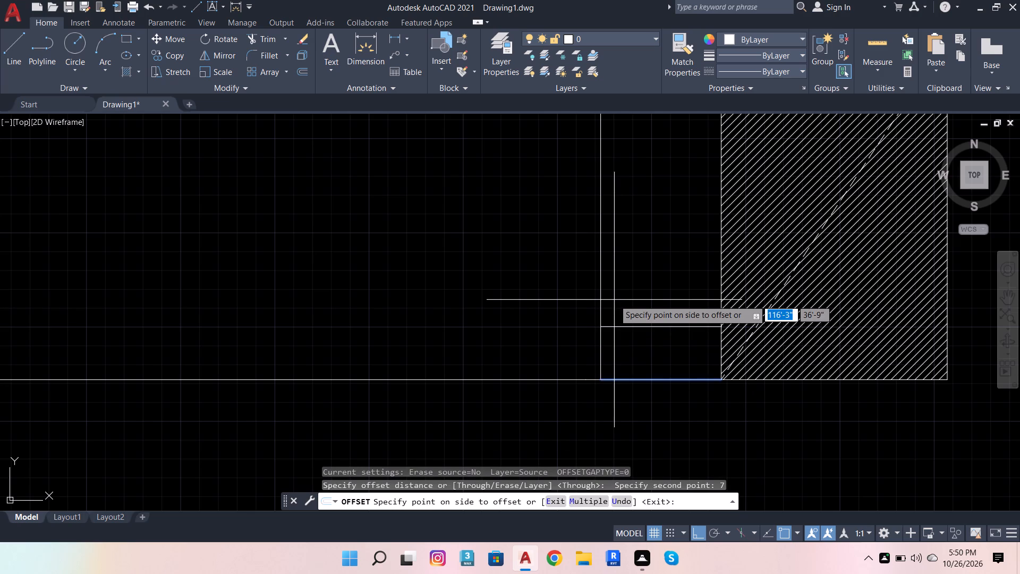
click(614, 300)
click(674, 322)
click(658, 285)
Offset the short south wall segment near the west corner 7" north, and offset the copy another 7" north.
scroll(688, 319, down, 1)
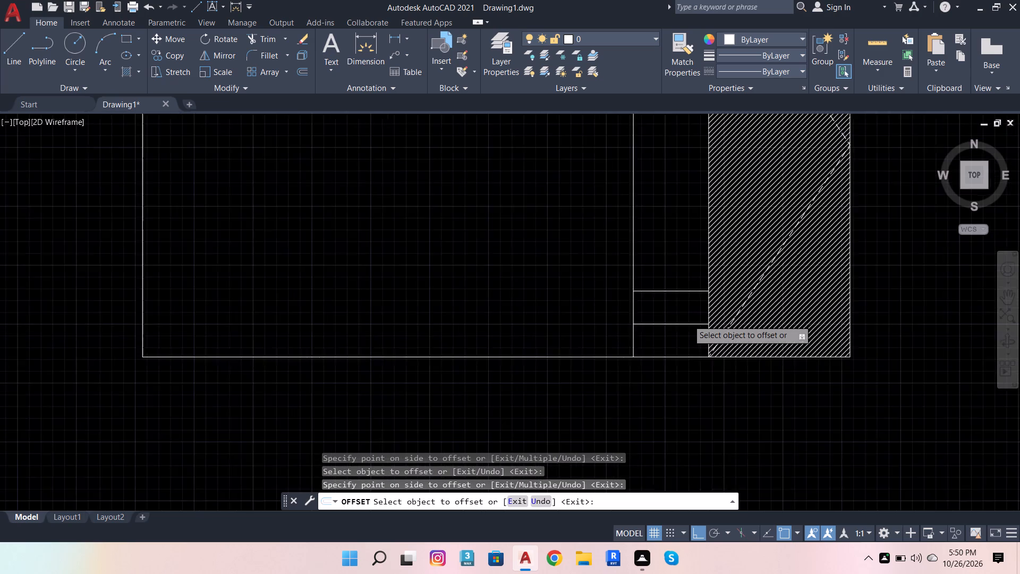
scroll(688, 320, down, 2)
scroll(501, 313, up, 1)
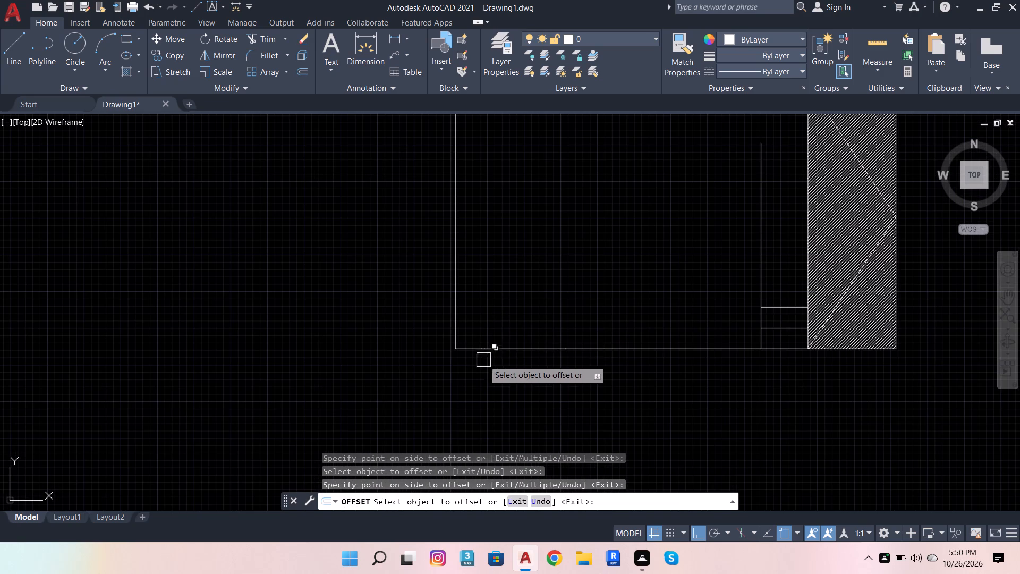
click(495, 352)
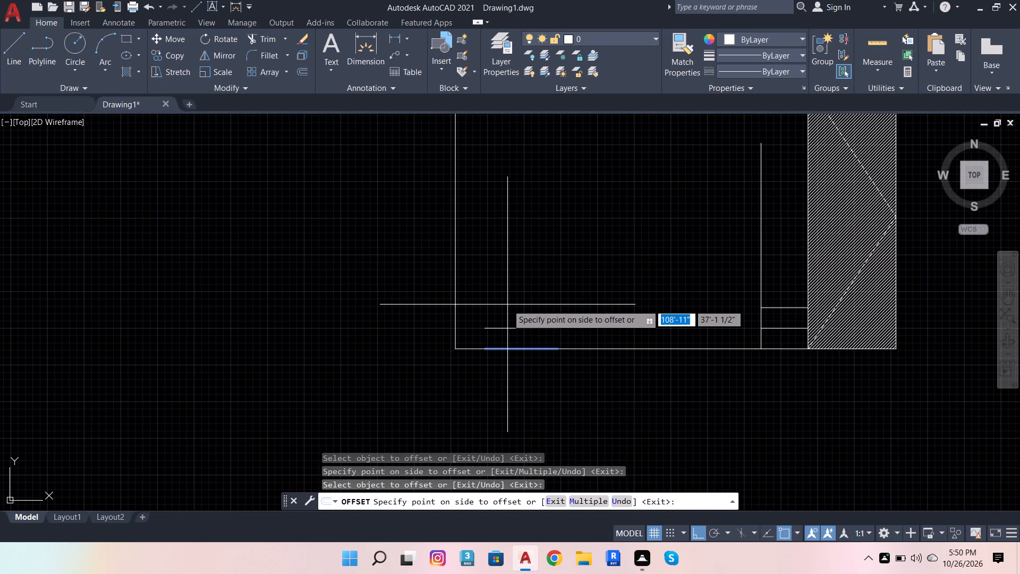
click(507, 305)
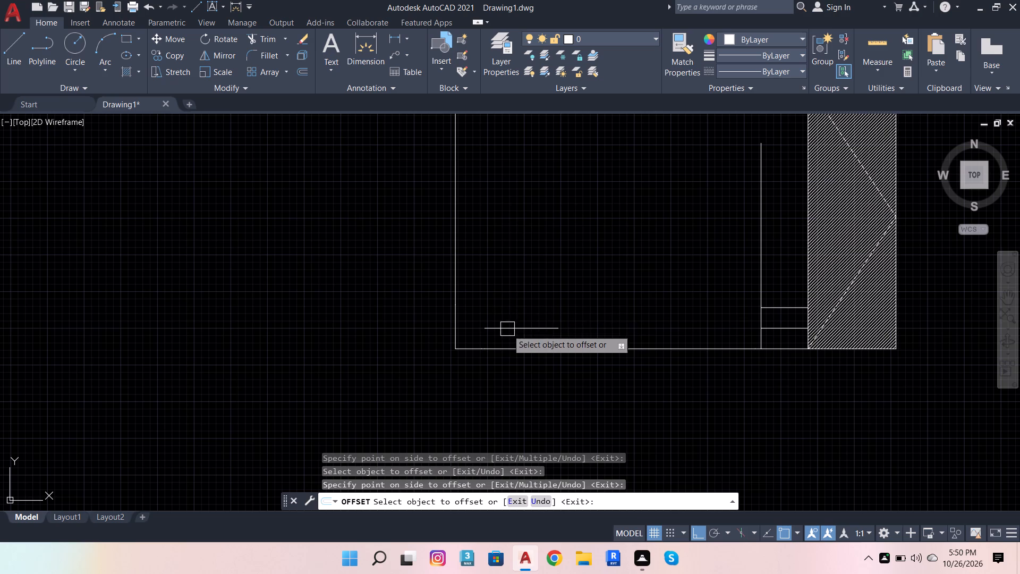
click(507, 330)
click(522, 288)
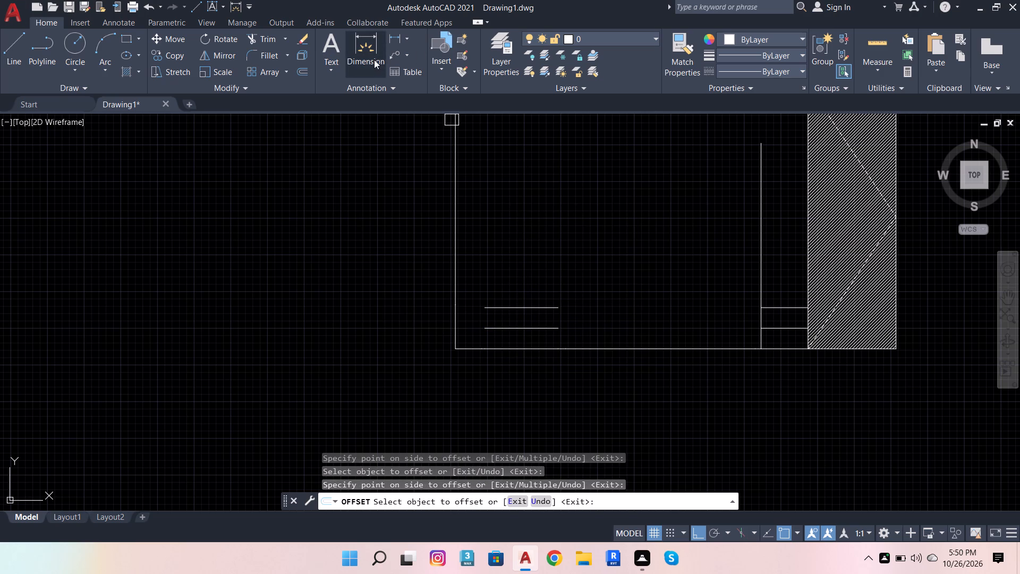
Dimension the lengths of the short western segment and the long middle segment of the south wall, placing both dimensions below the wall.
click(374, 60)
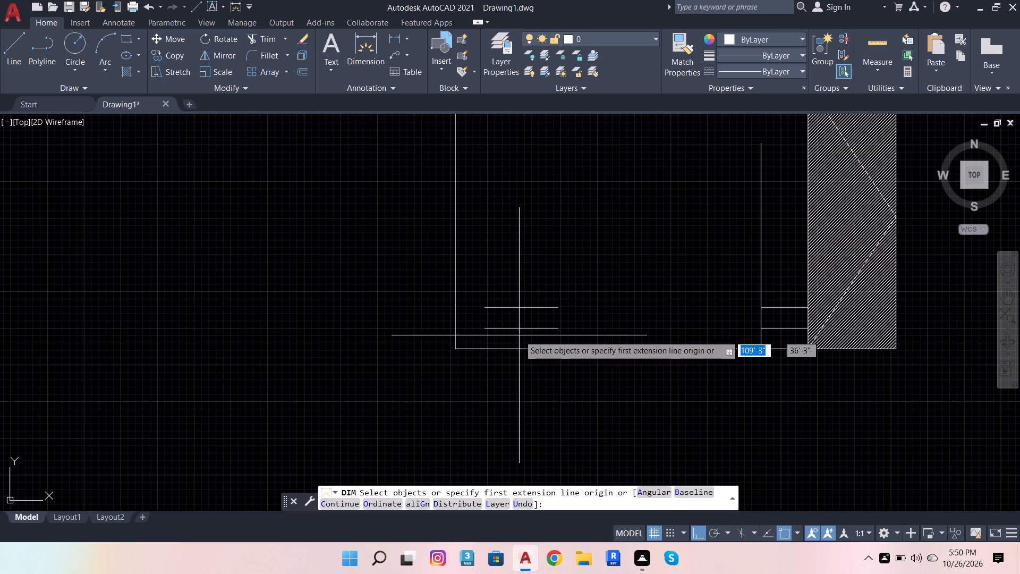
click(534, 348)
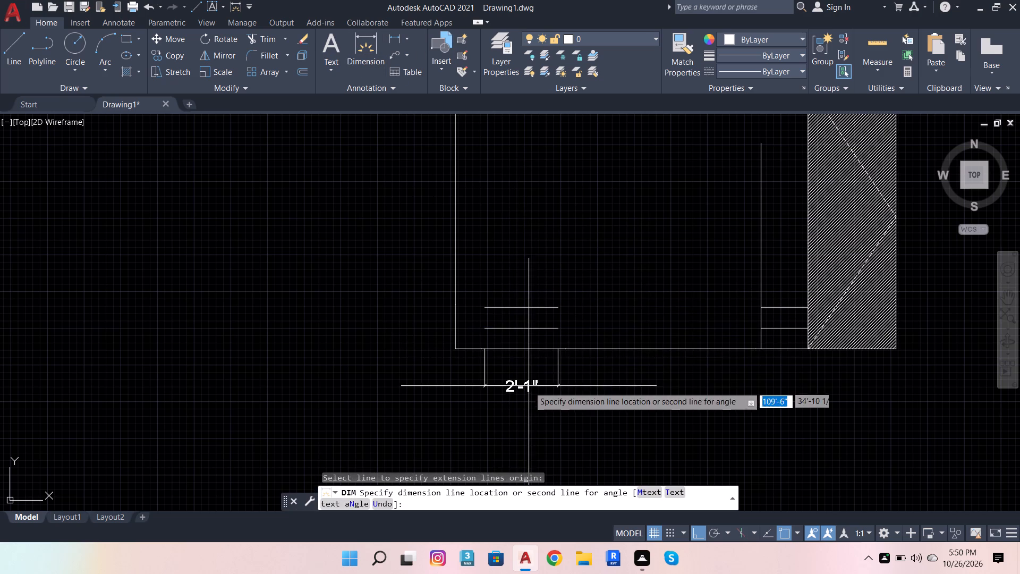
click(529, 386)
scroll(542, 347, up, 2)
scroll(511, 352, down, 2)
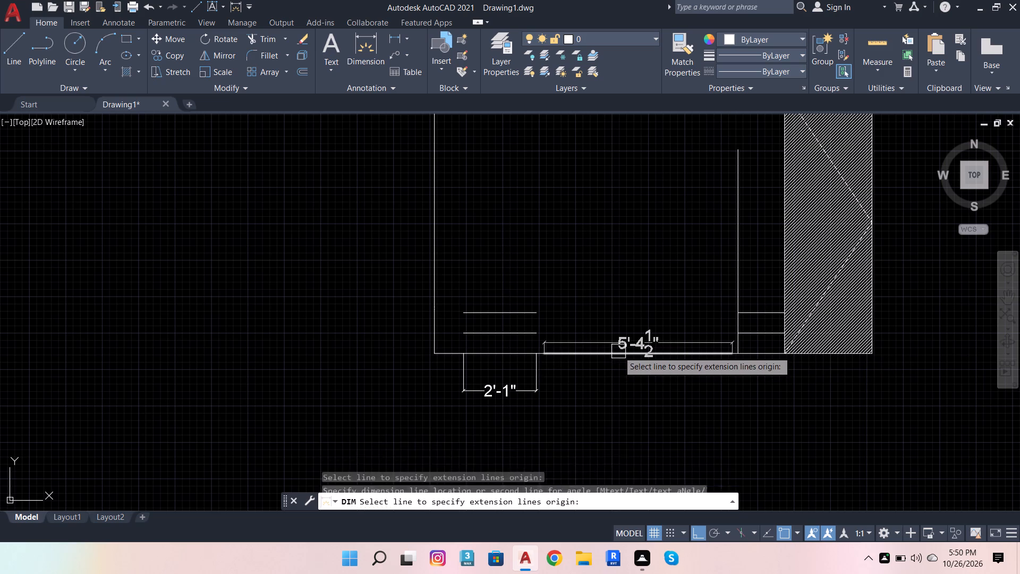
click(616, 350)
click(616, 373)
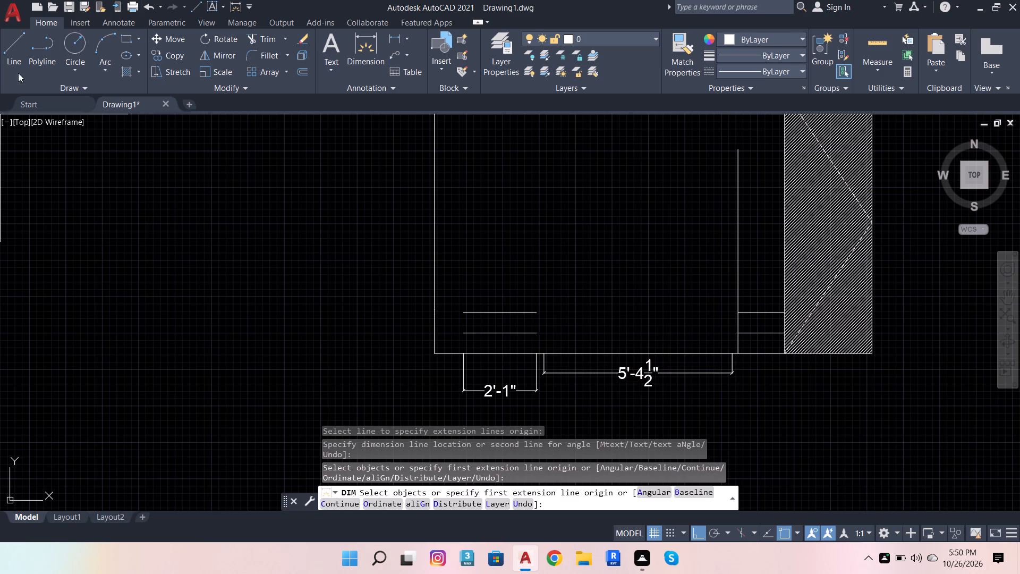
Draw 8" vertical lines north from both ends of the long middle segment of the south wall.
click(14, 60)
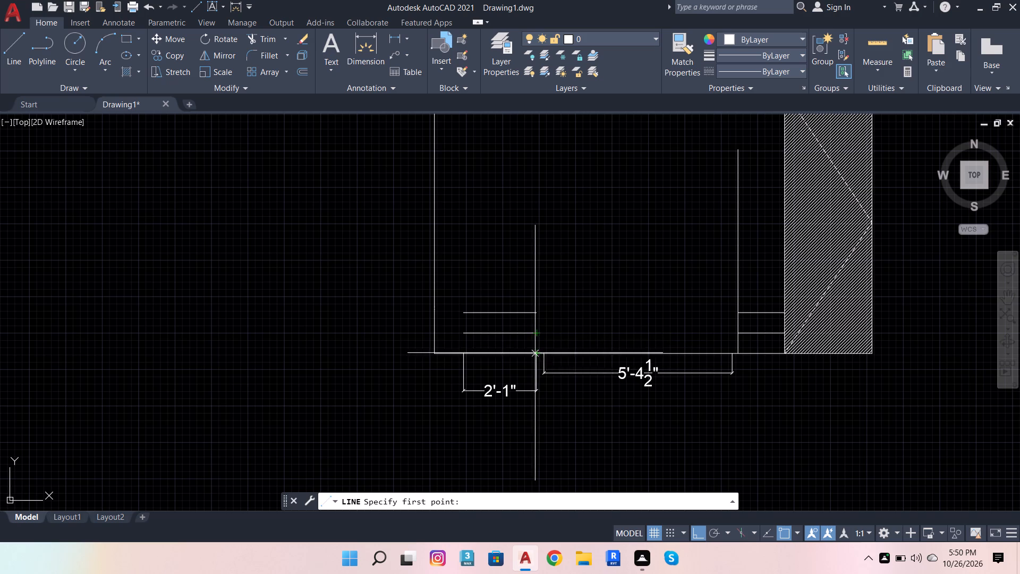
click(546, 350)
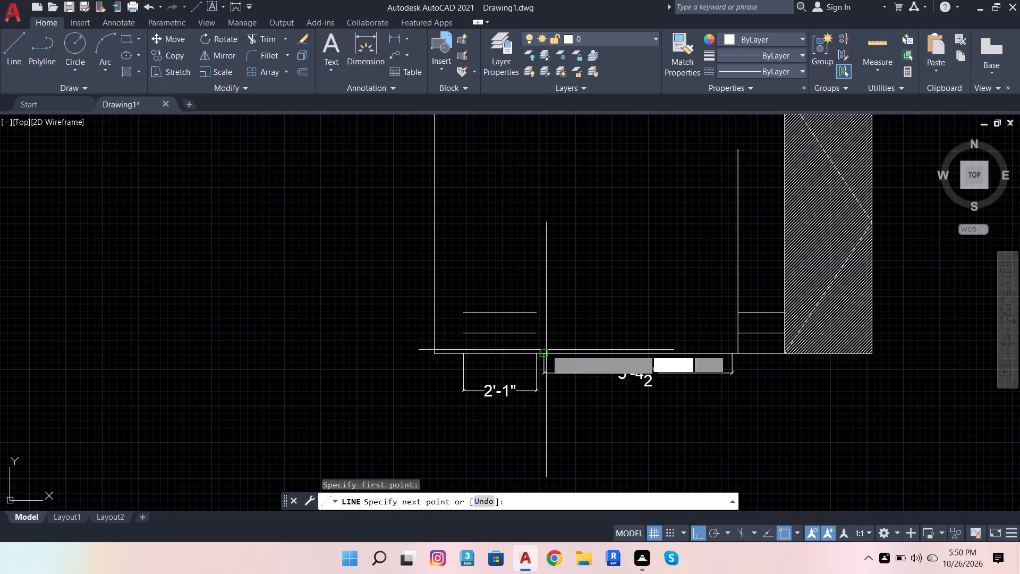
key(8)
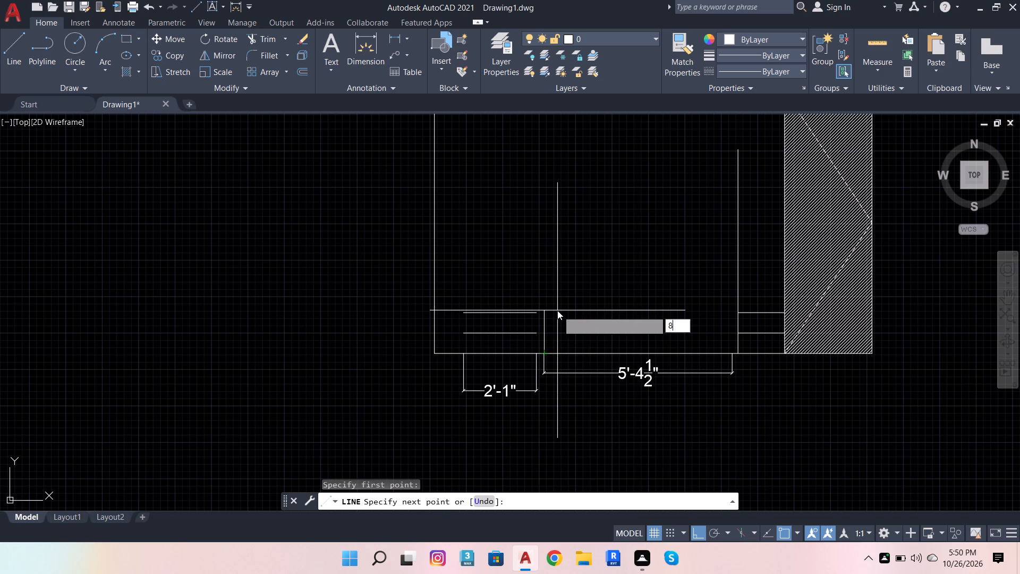
key(Return)
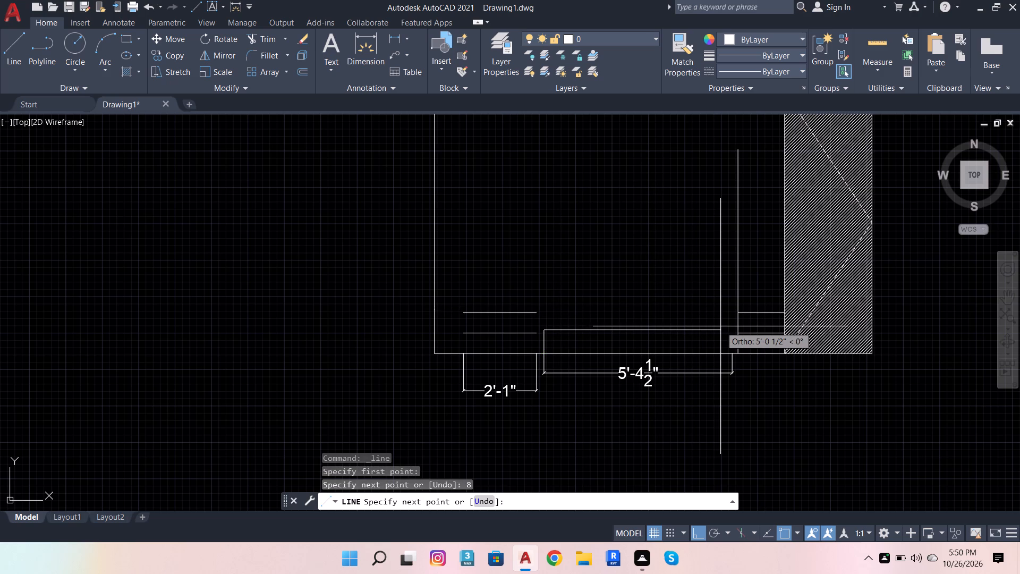
key(space)
key(space)
click(729, 352)
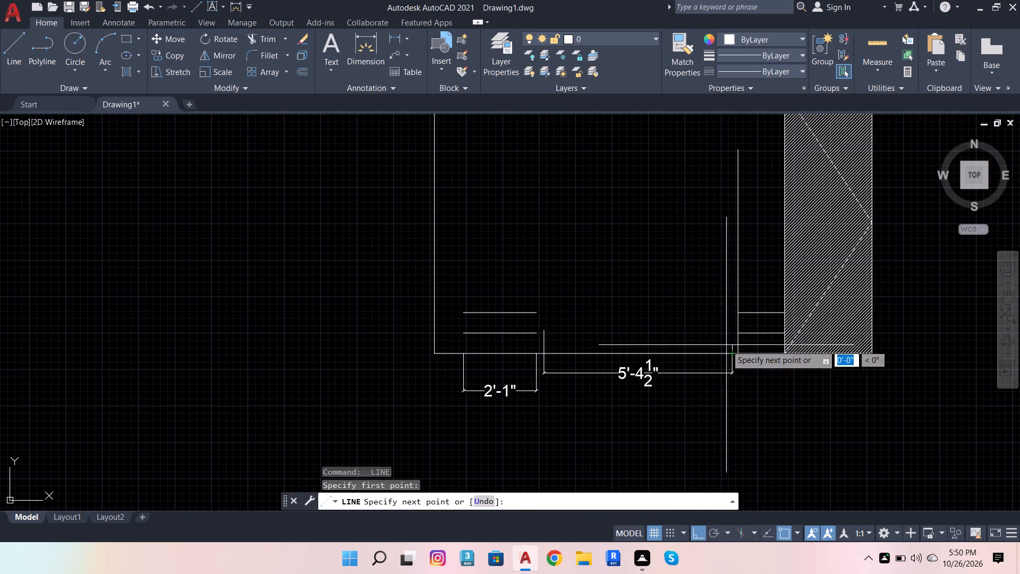
key(8)
key(Return)
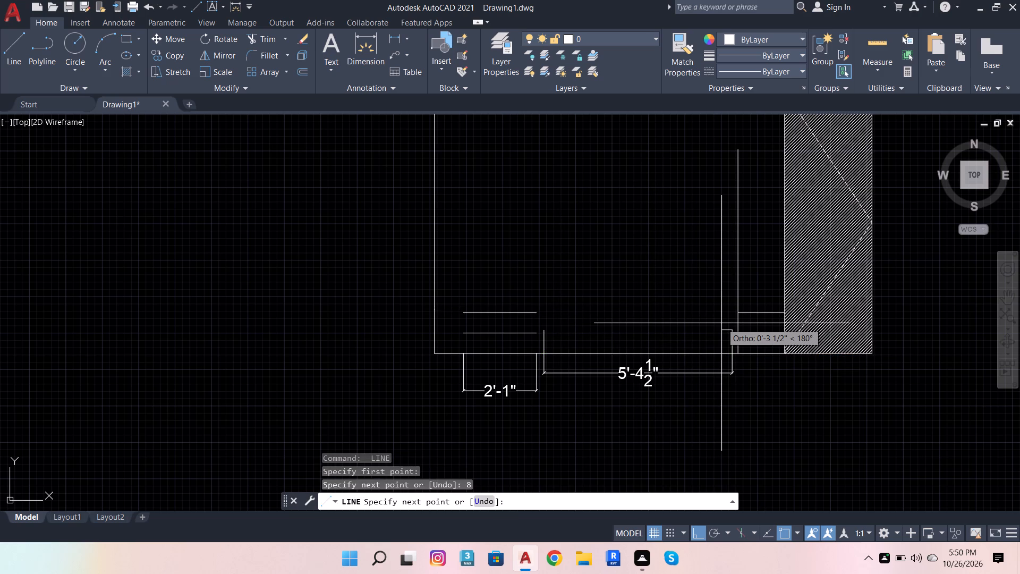
key(space)
Copy the long middle segment of the south wall north onto the upper ends of the two 8" verticals.
click(701, 355)
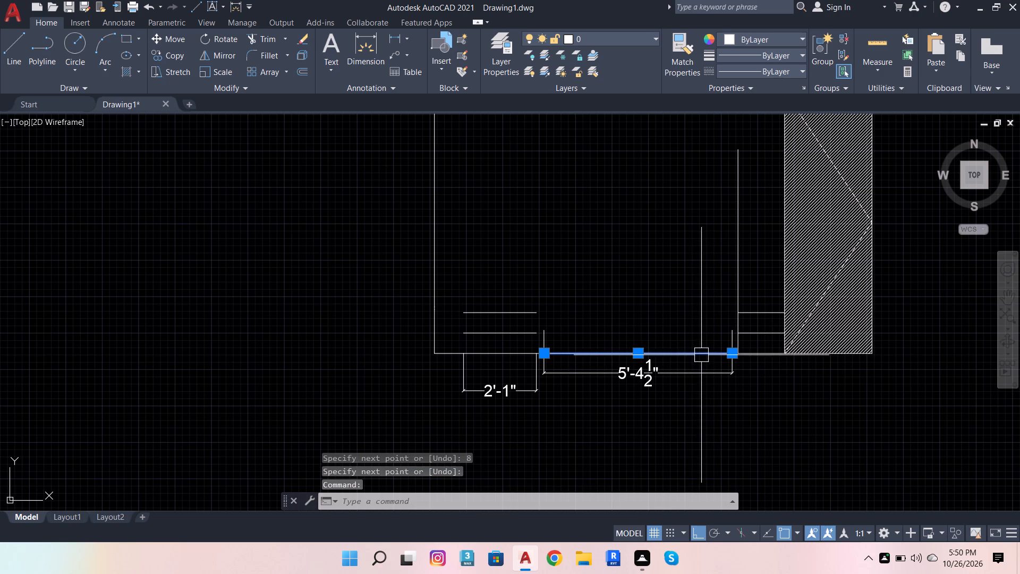
click(174, 58)
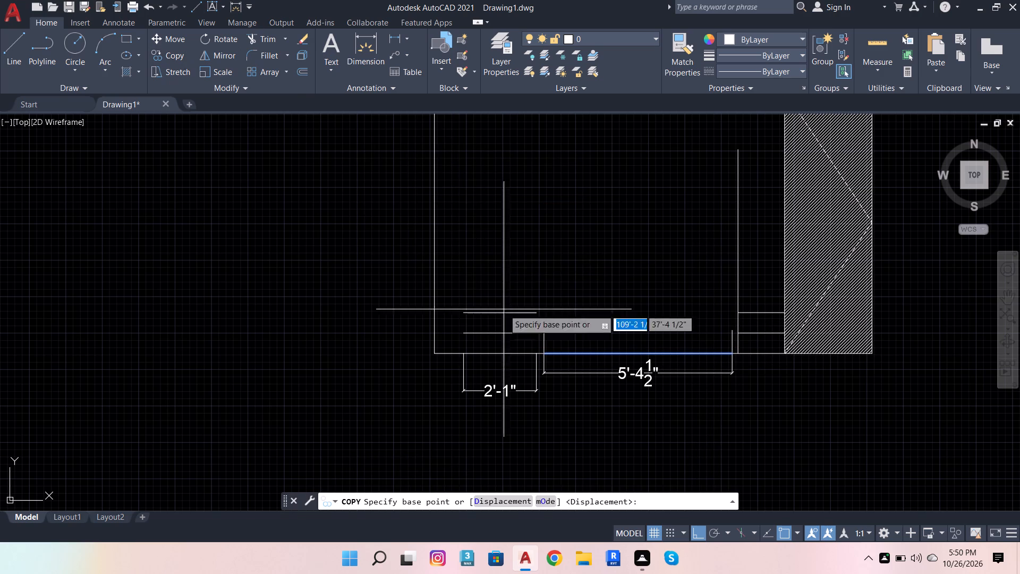
click(544, 356)
scroll(540, 333, up, 2)
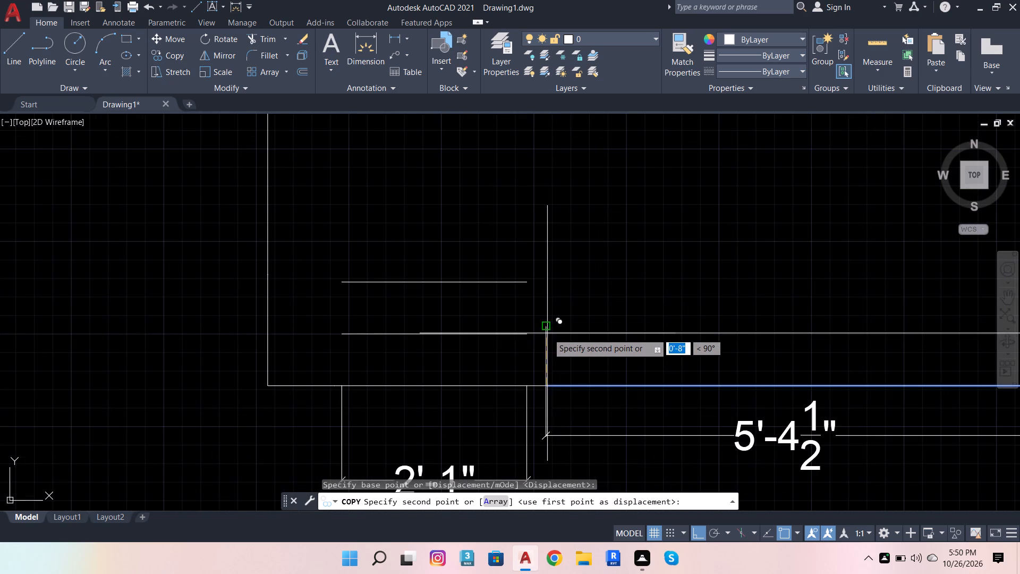
click(548, 327)
key(space)
scroll(420, 289, down, 2)
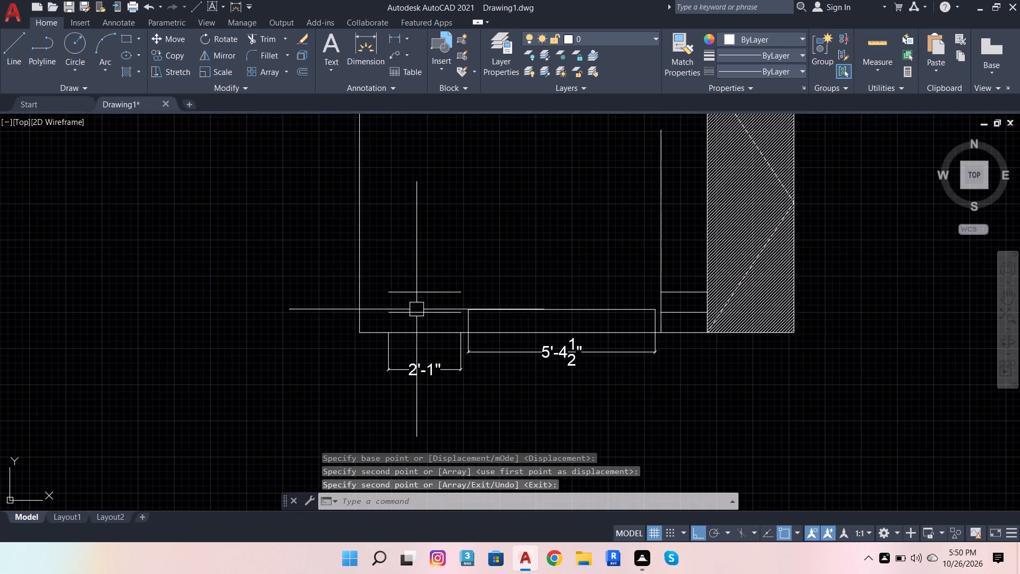
Copy the line joining the tops of the 8" verticals twice northward, at 1" and 6" from the original.
scroll(604, 296, up, 1)
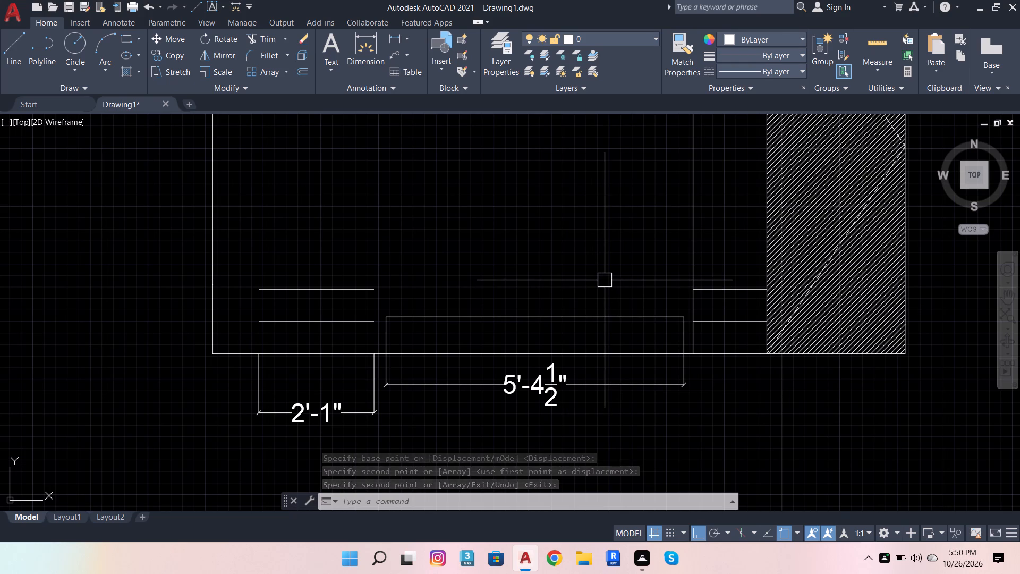
click(537, 315)
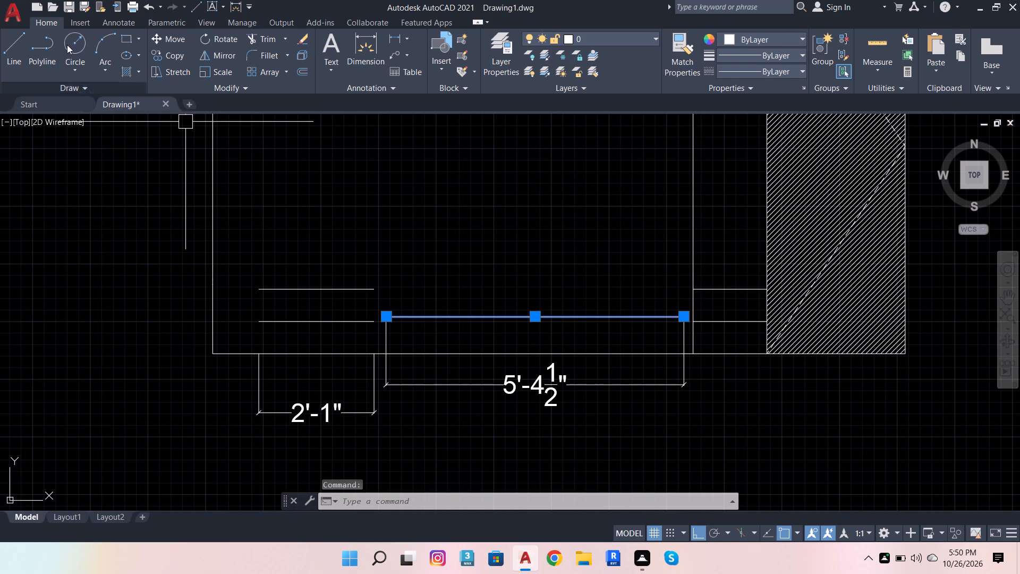
click(155, 60)
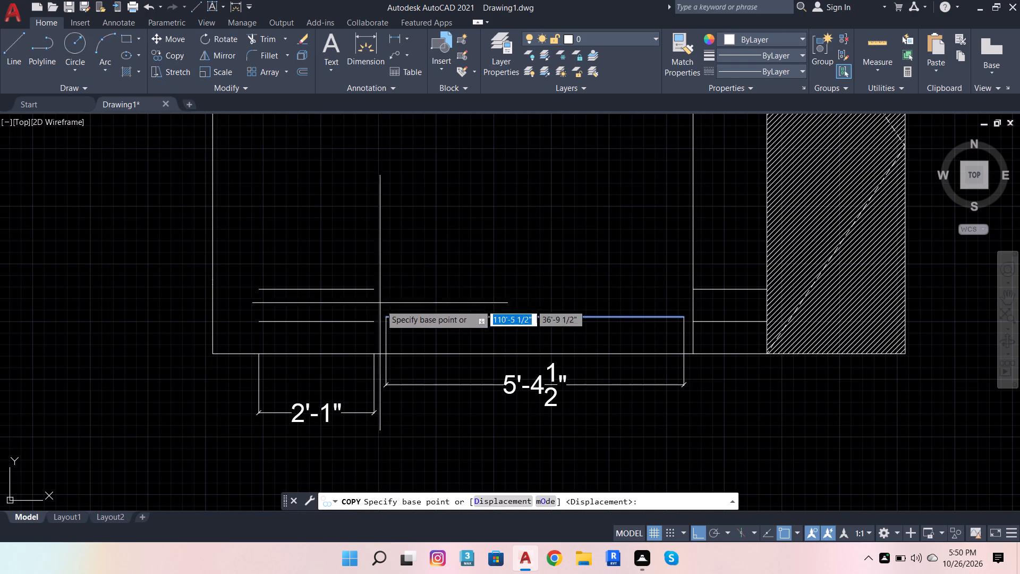
click(384, 313)
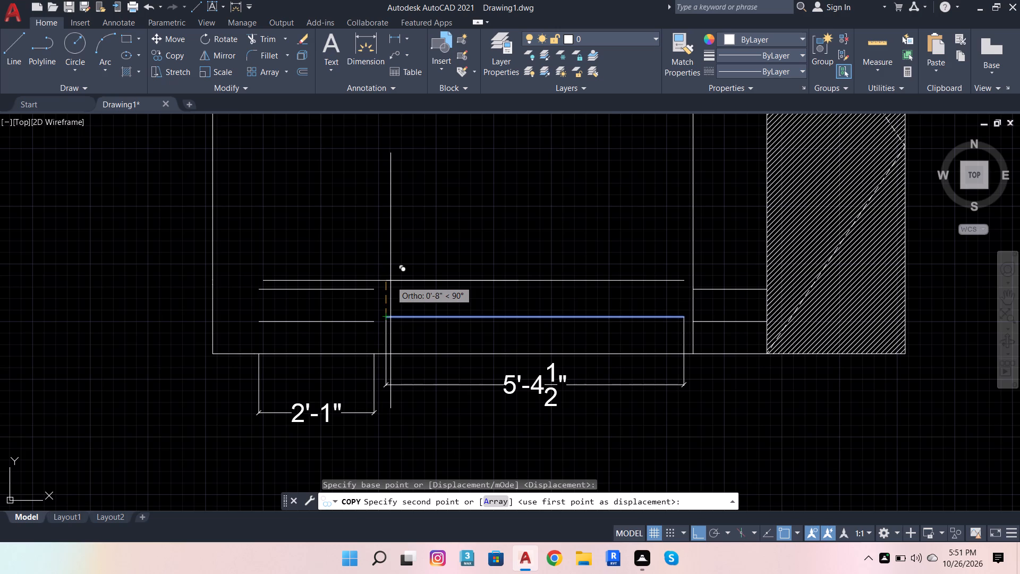
key(1)
key(Return)
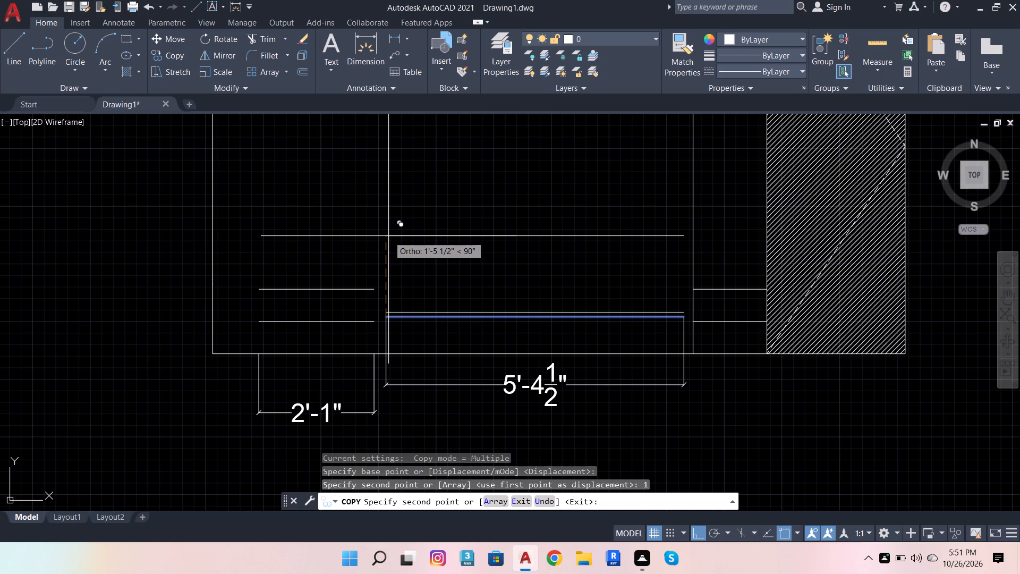
key(6)
key(Return)
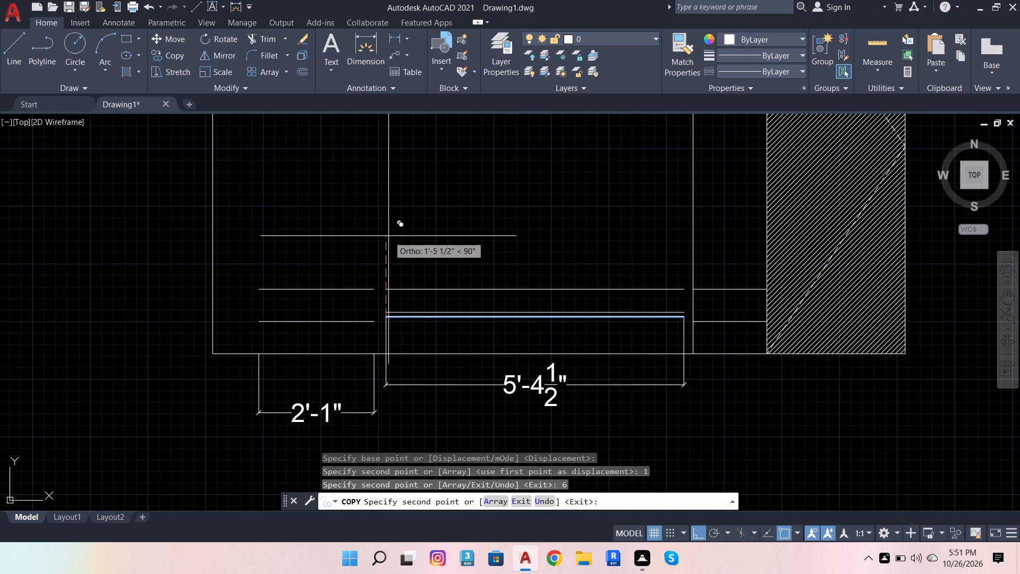
scroll(374, 270, up, 3)
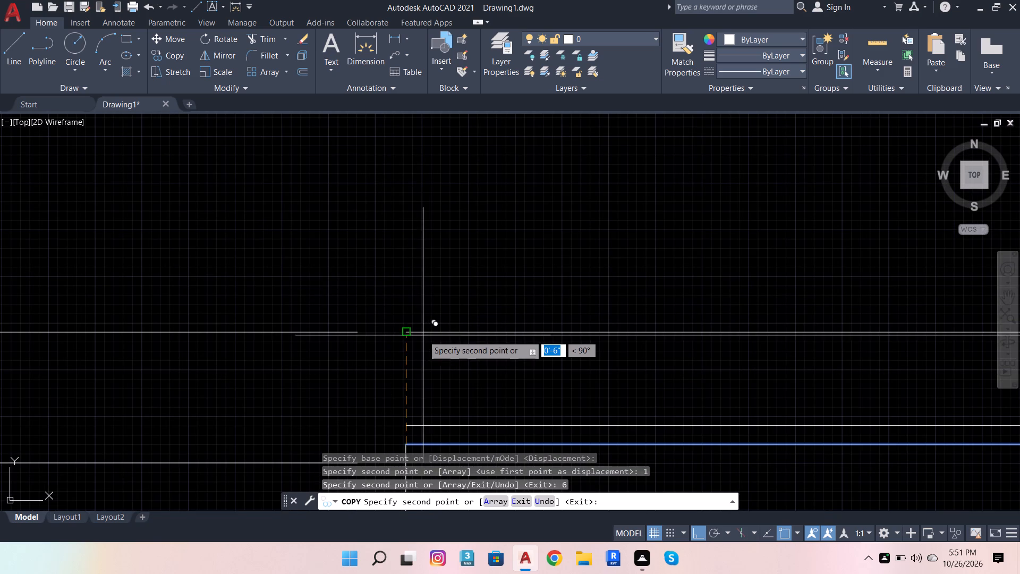
key(Escape)
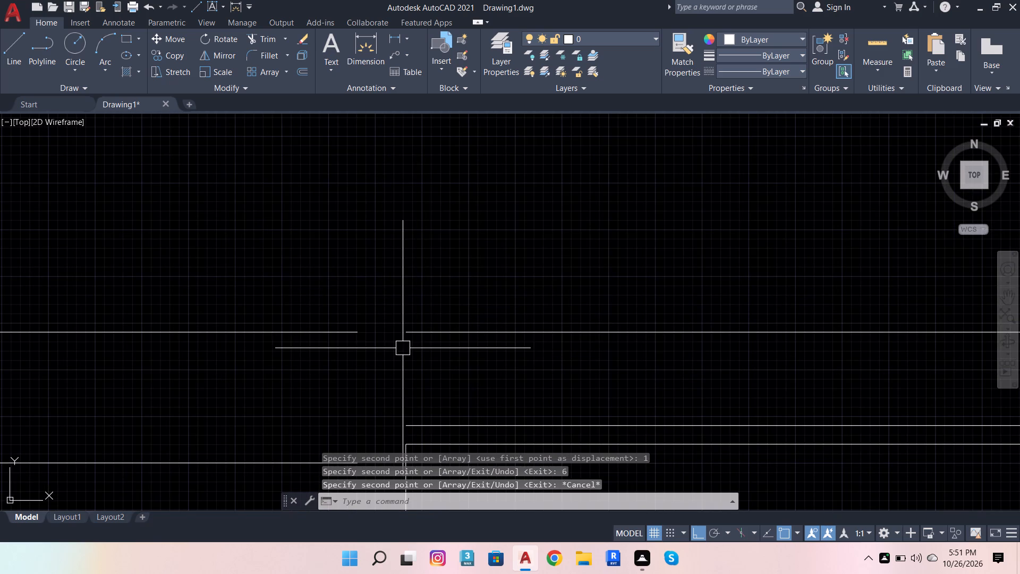
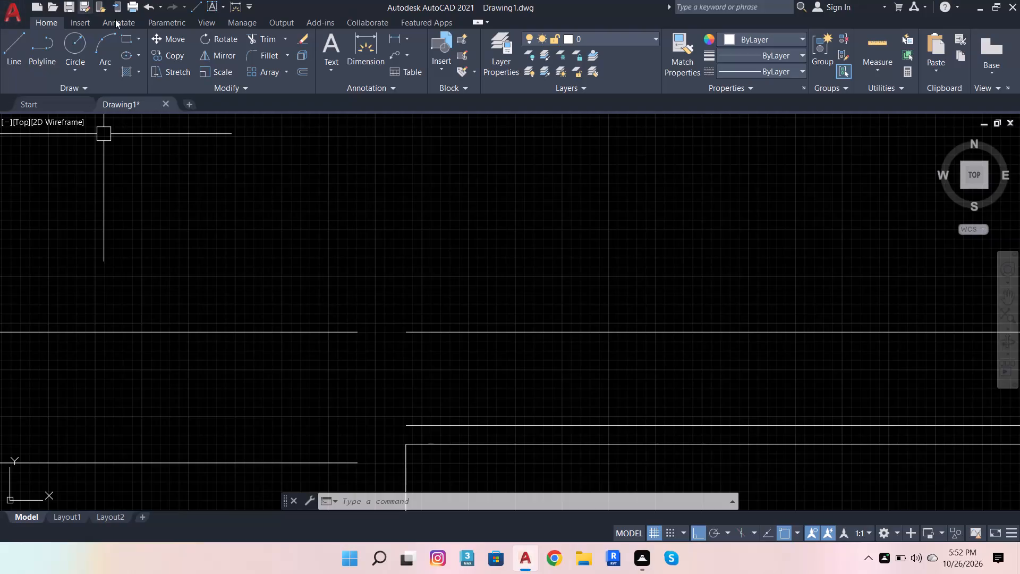
Fillet both upper corners of the 8" high outline on the south wall's long middle segment with a 3" radius.
scroll(293, 208, down, 2)
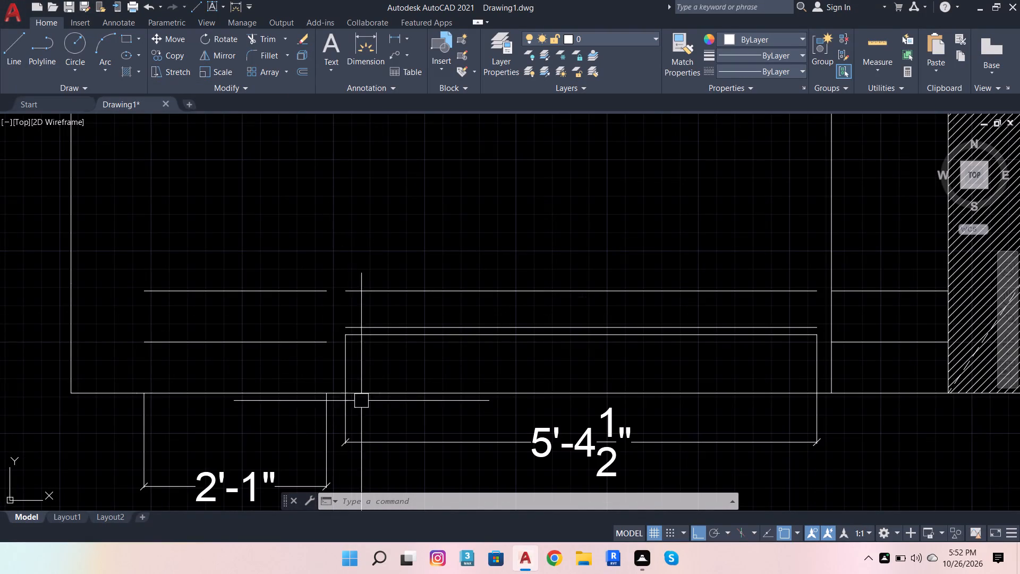
scroll(378, 373, up, 2)
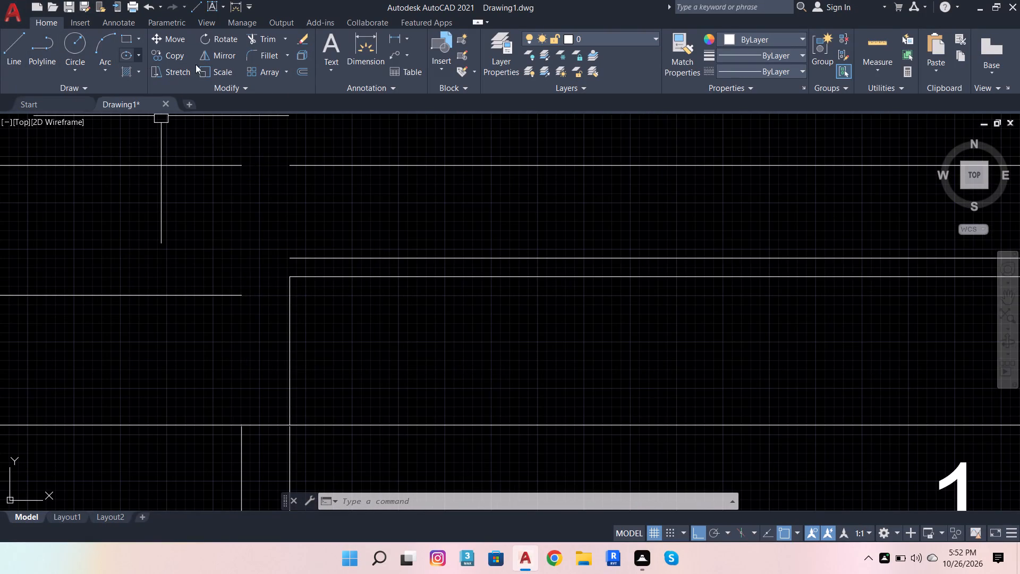
click(273, 54)
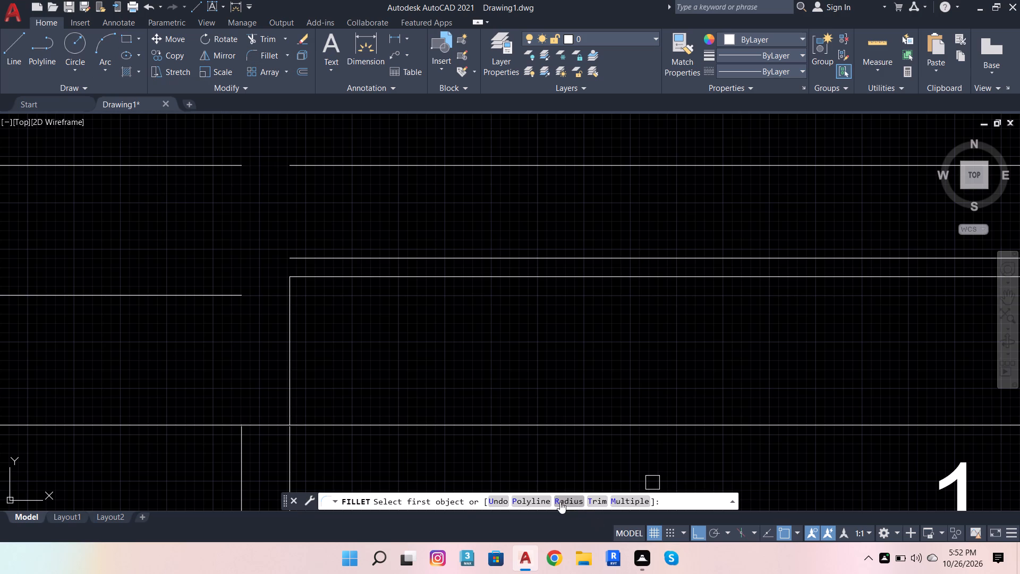
click(561, 502)
click(525, 496)
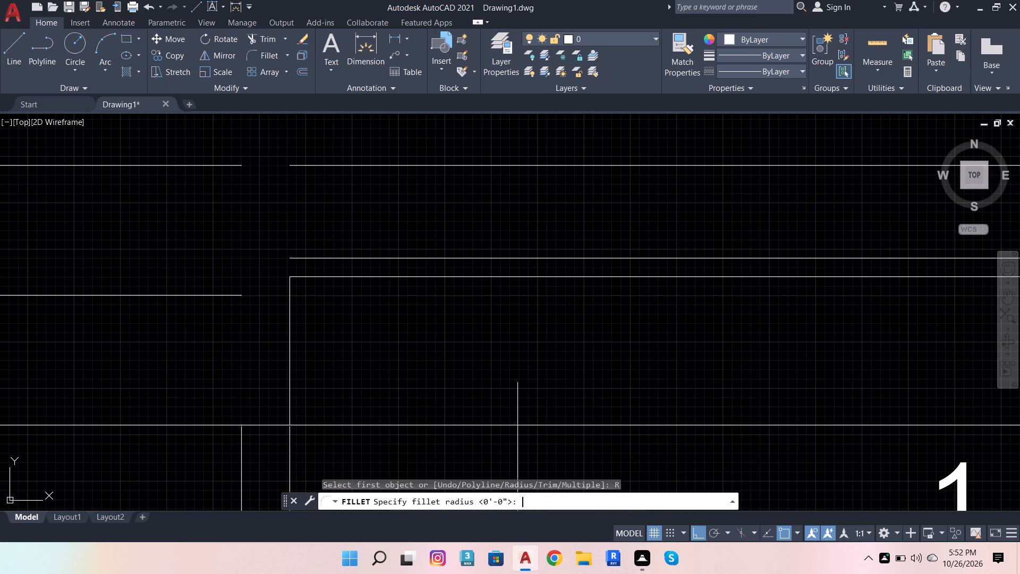
key(3)
key(Return)
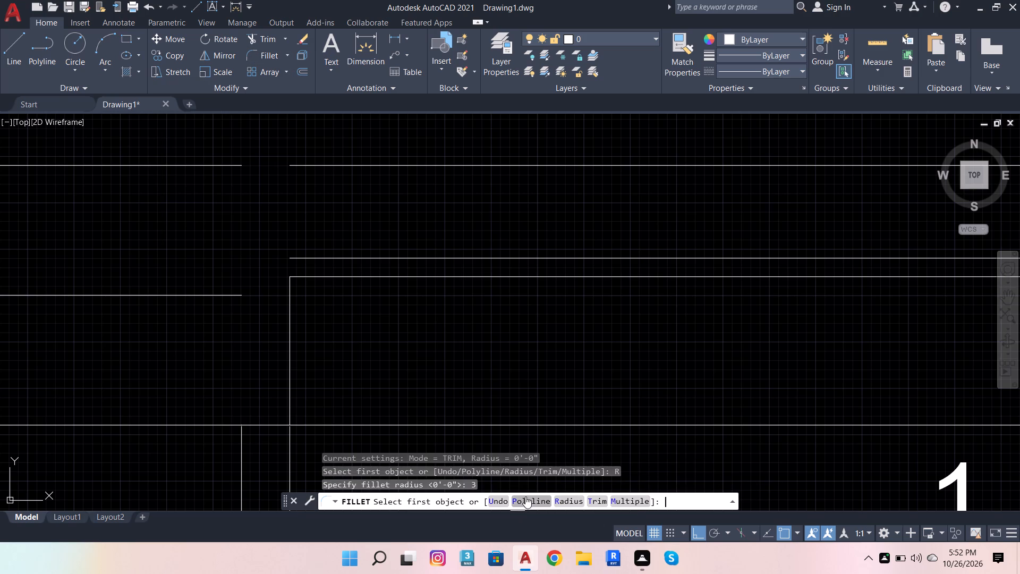
click(637, 502)
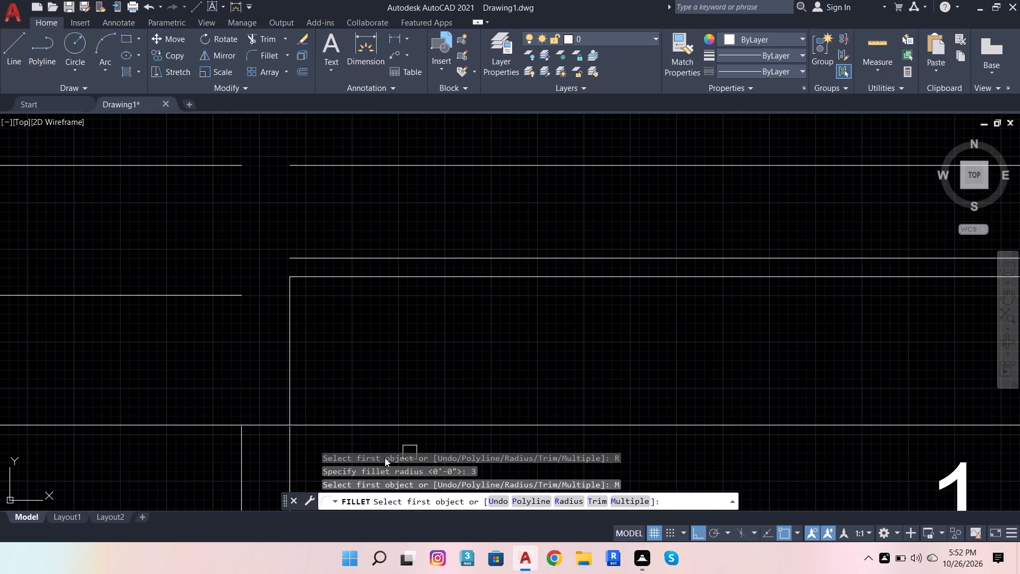
scroll(414, 394, down, 3)
scroll(394, 416, up, 1)
click(377, 371)
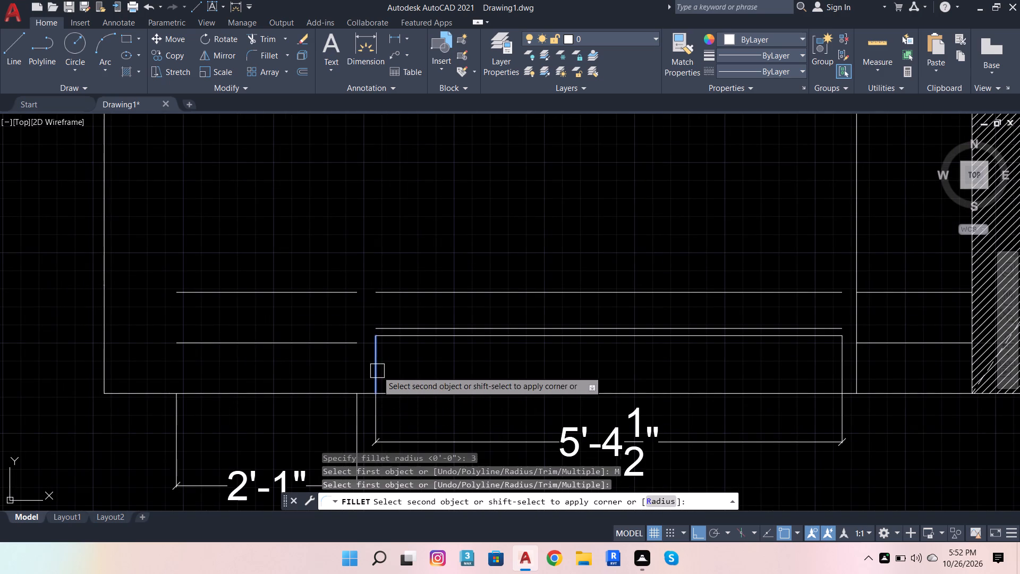
click(415, 342)
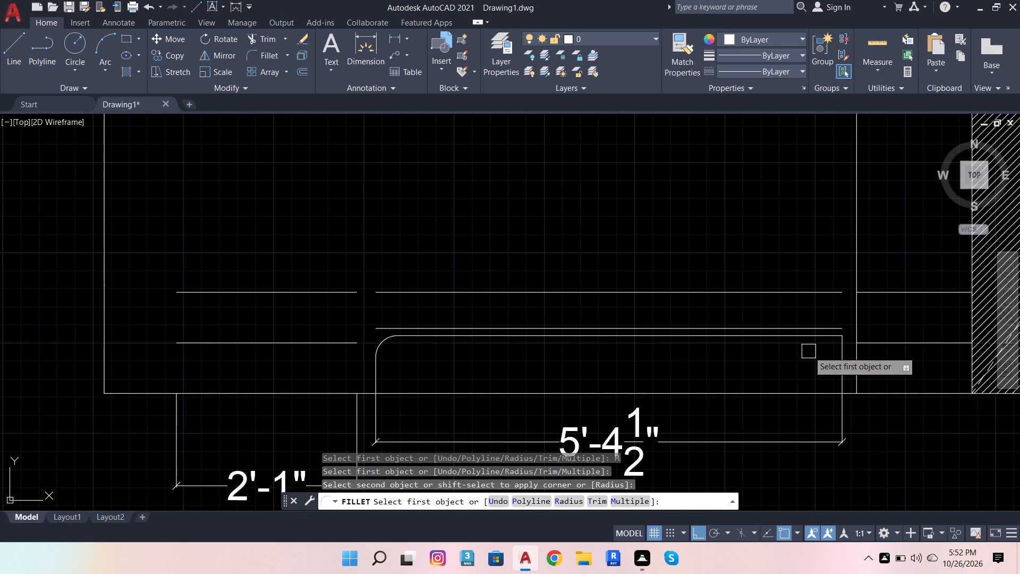
click(839, 358)
click(818, 341)
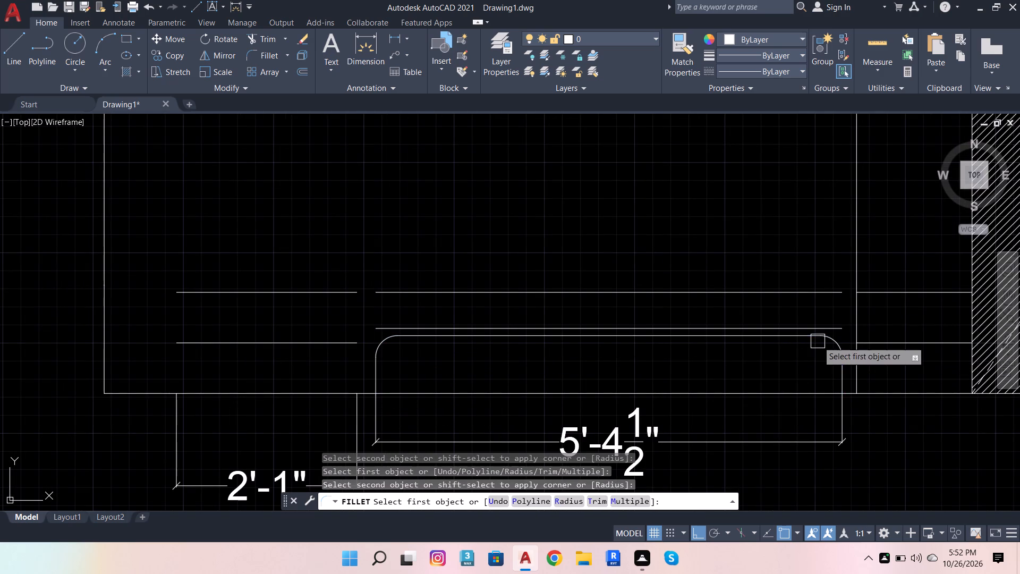
Draw a vertical line north from the south wall just outside each side of the rounded outline, reaching slightly past the topmost parallel line.
scroll(758, 400, down, 1)
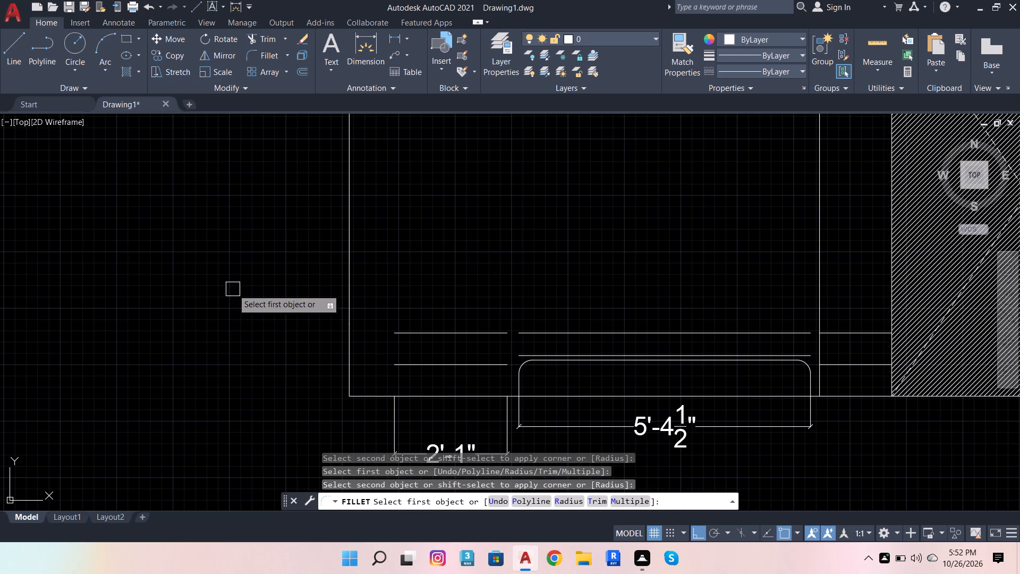
click(21, 47)
scroll(534, 383, up, 3)
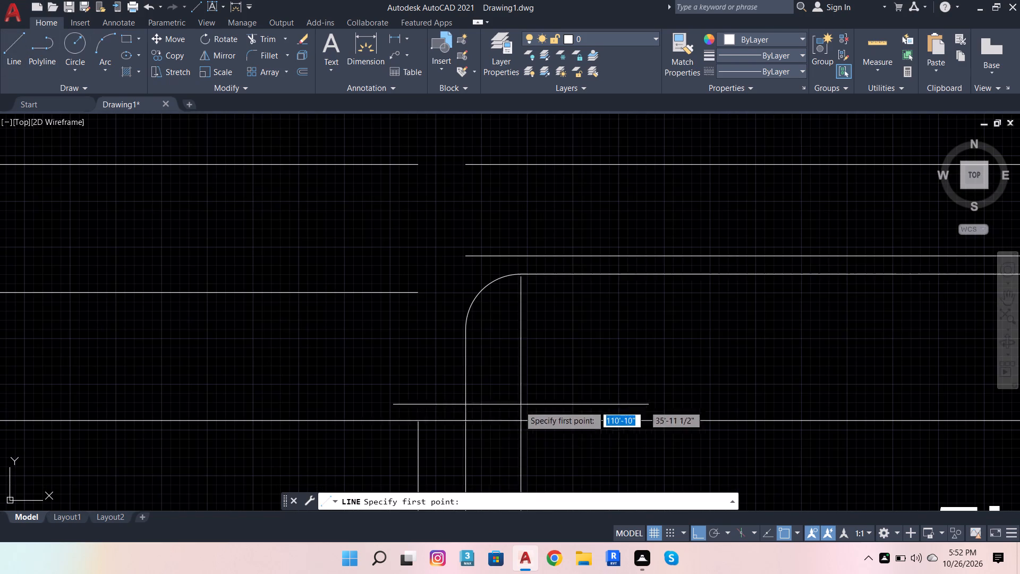
click(441, 419)
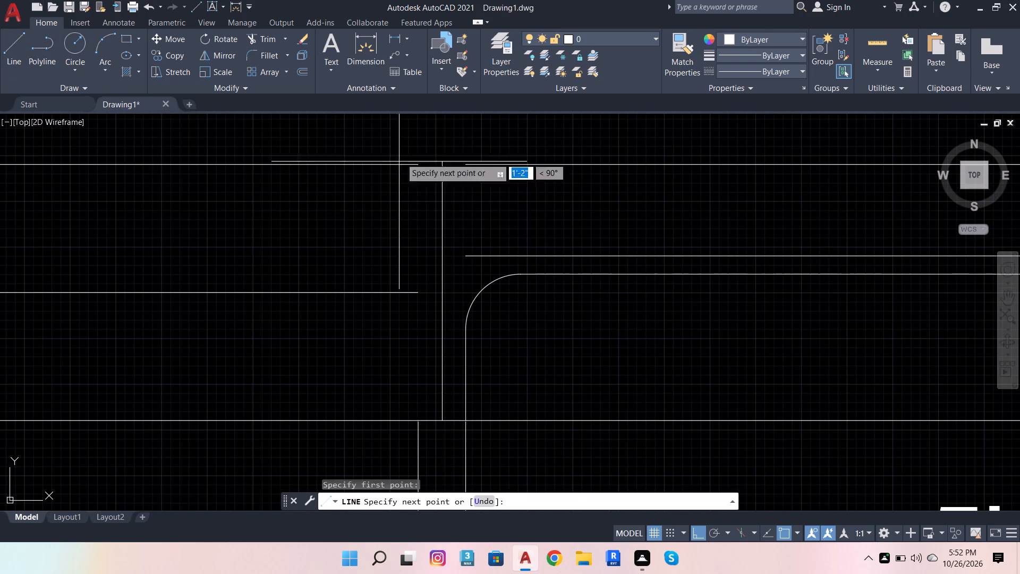
scroll(441, 133, up, 1)
click(445, 136)
scroll(464, 145, down, 2)
key(space)
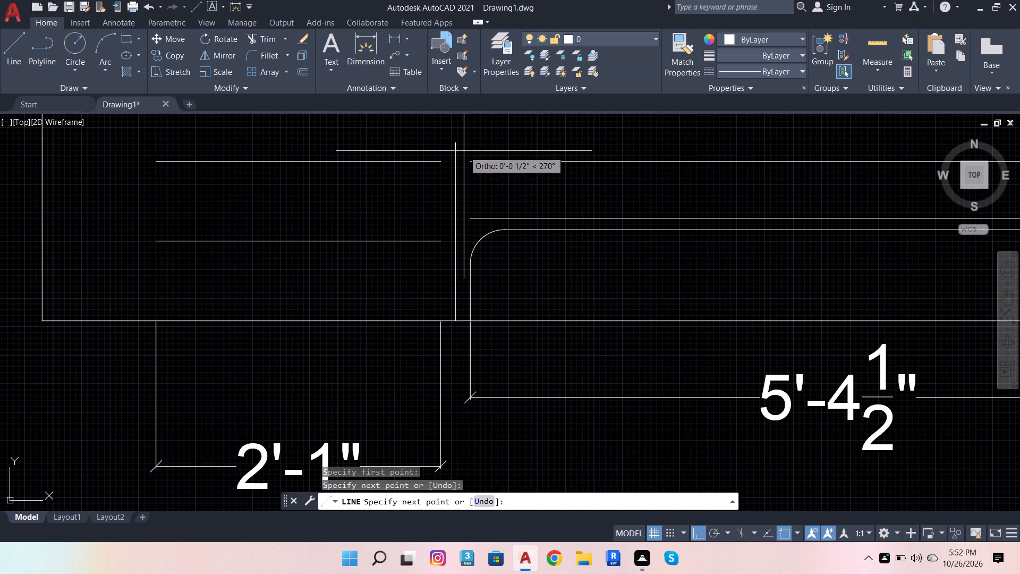
scroll(418, 235, down, 2)
key(space)
scroll(746, 282, up, 2)
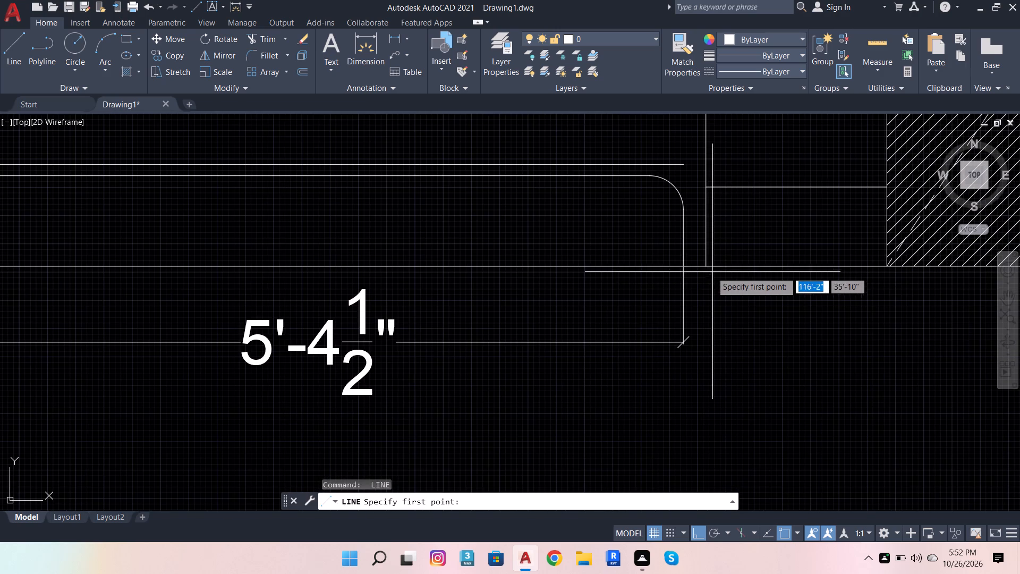
click(695, 270)
scroll(707, 290, down, 2)
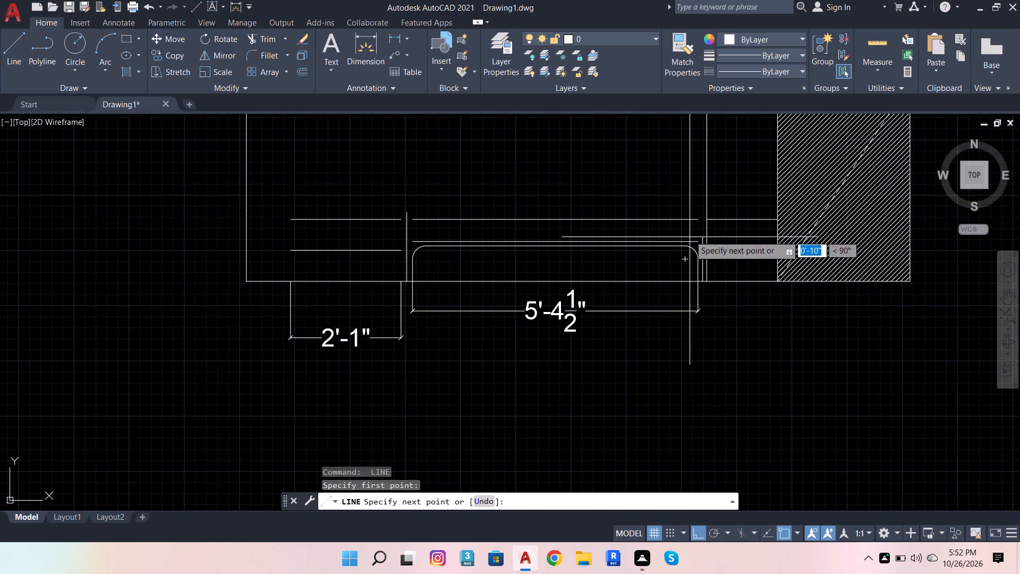
scroll(690, 232, up, 3)
click(693, 165)
key(space)
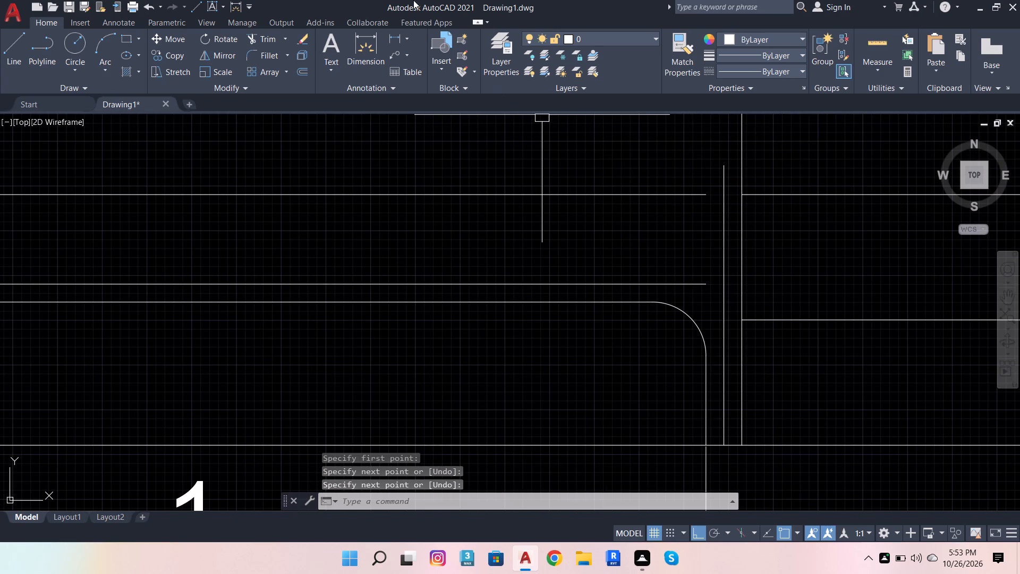
Extend both ends of the two parallel lines above the rounded outline to the new vertical lines.
click(260, 35)
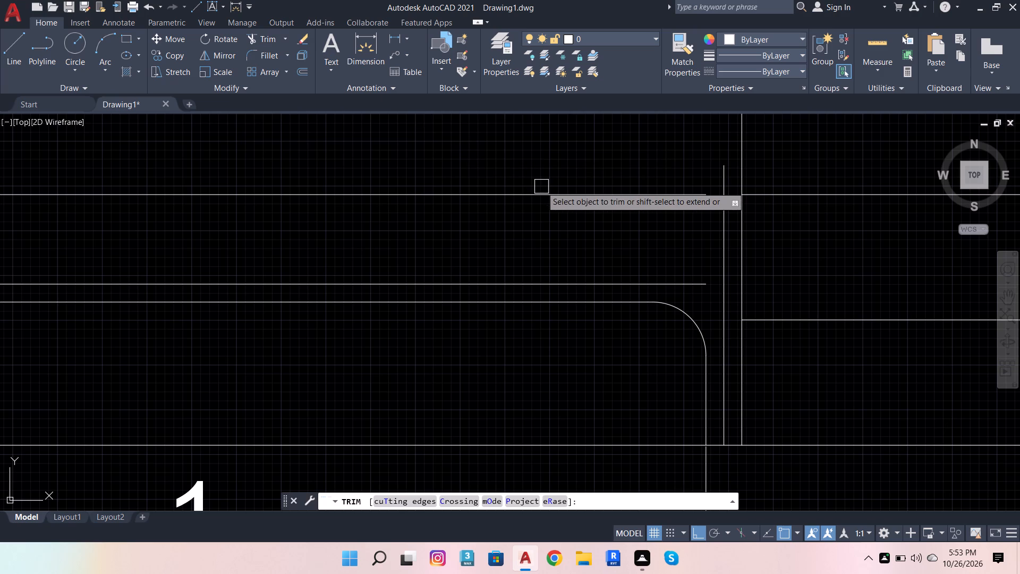
shift+click(572, 194)
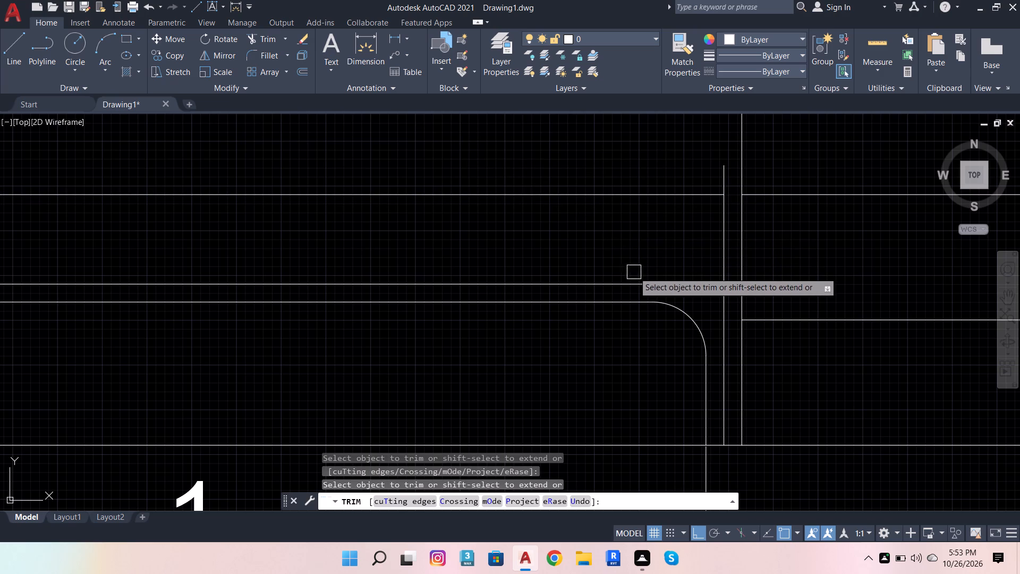
shift+click(637, 281)
scroll(682, 252, down, 2)
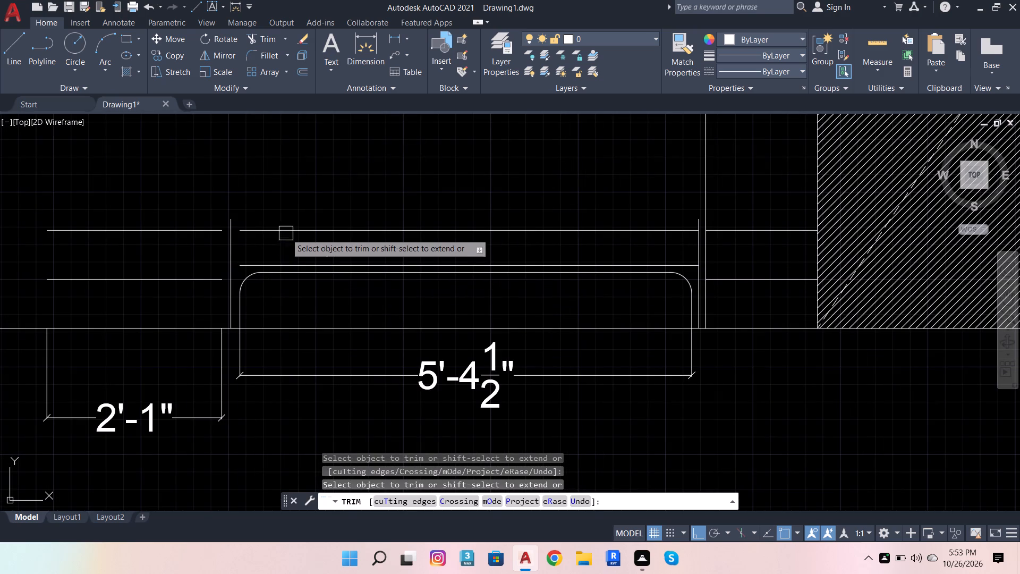
shift+click(286, 231)
shift+click(266, 260)
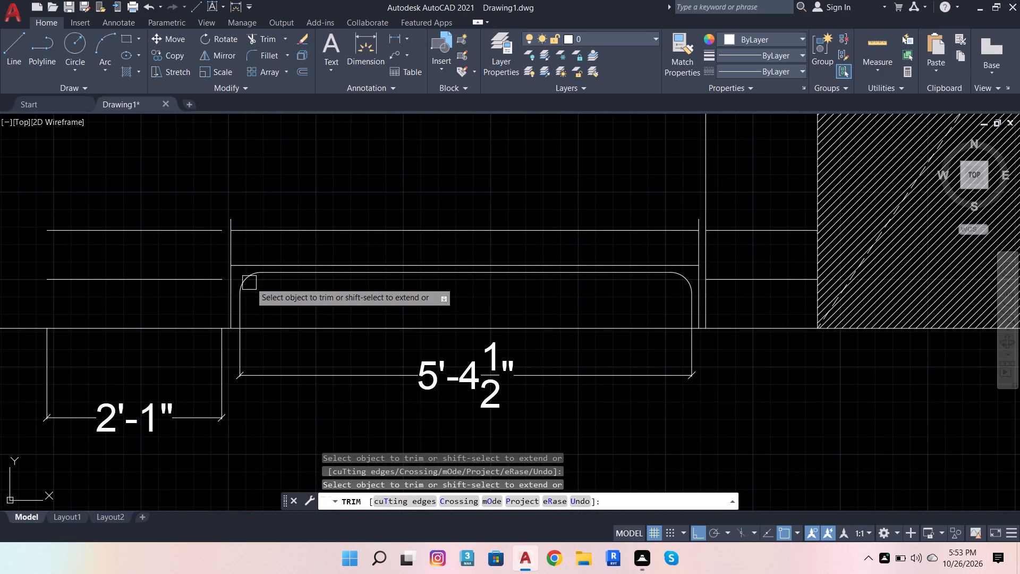
Trim the verticals below and above the two parallel lines, leaving a closed narrow rectangle above the rounded outline.
click(229, 311)
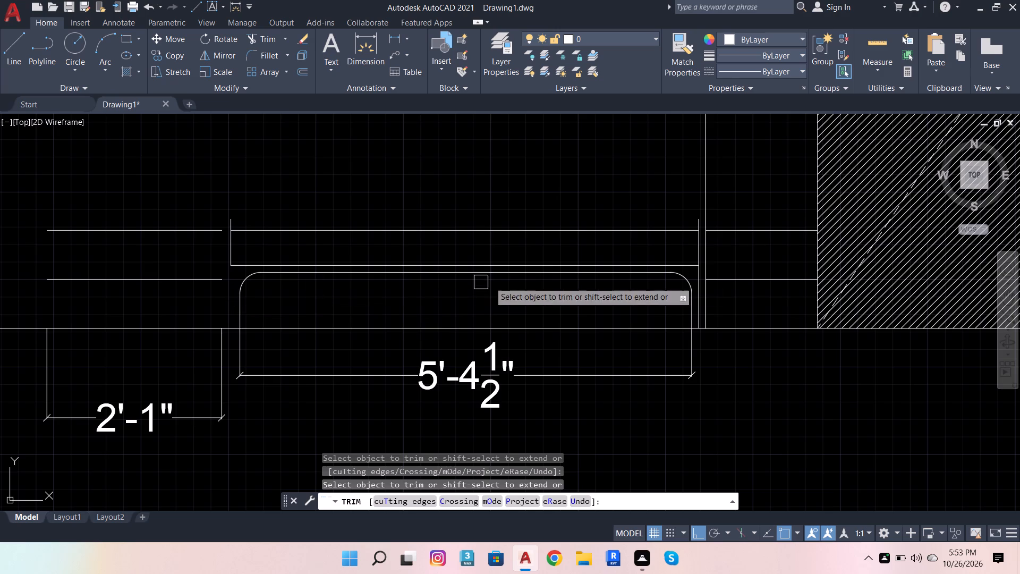
scroll(701, 275, up, 2)
click(692, 292)
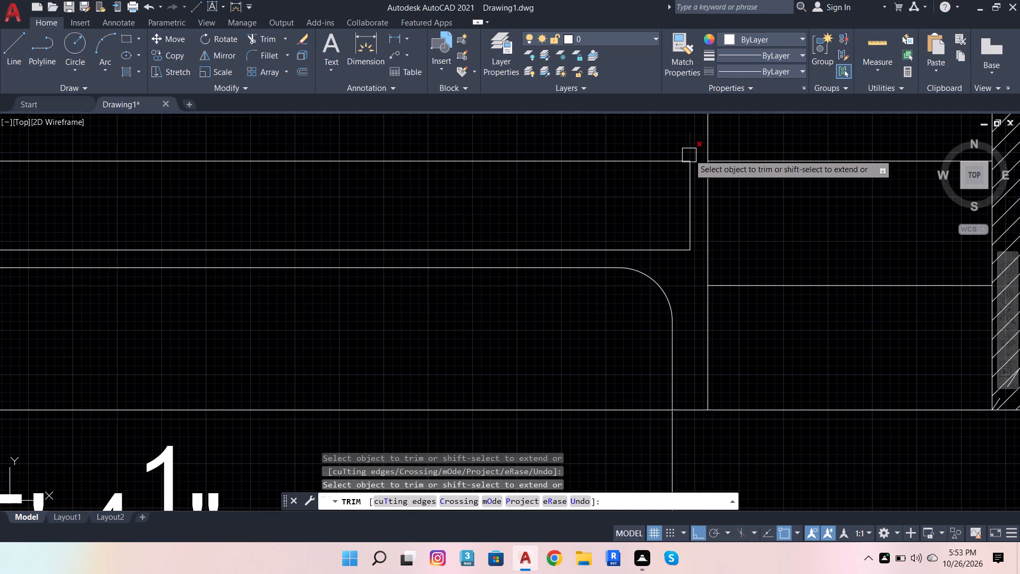
click(682, 146)
click(694, 150)
scroll(698, 199, down, 2)
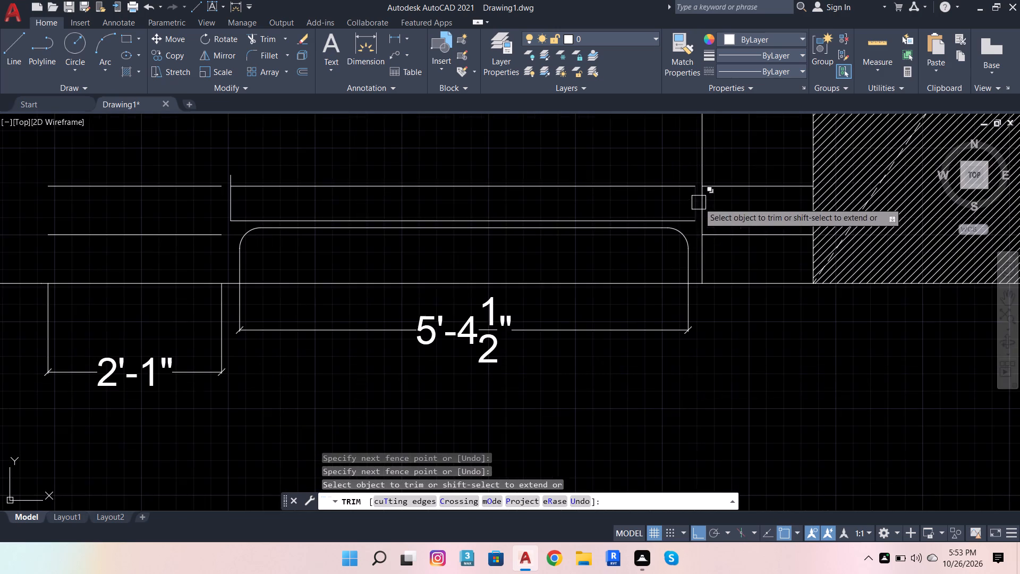
scroll(227, 187, up, 3)
click(230, 164)
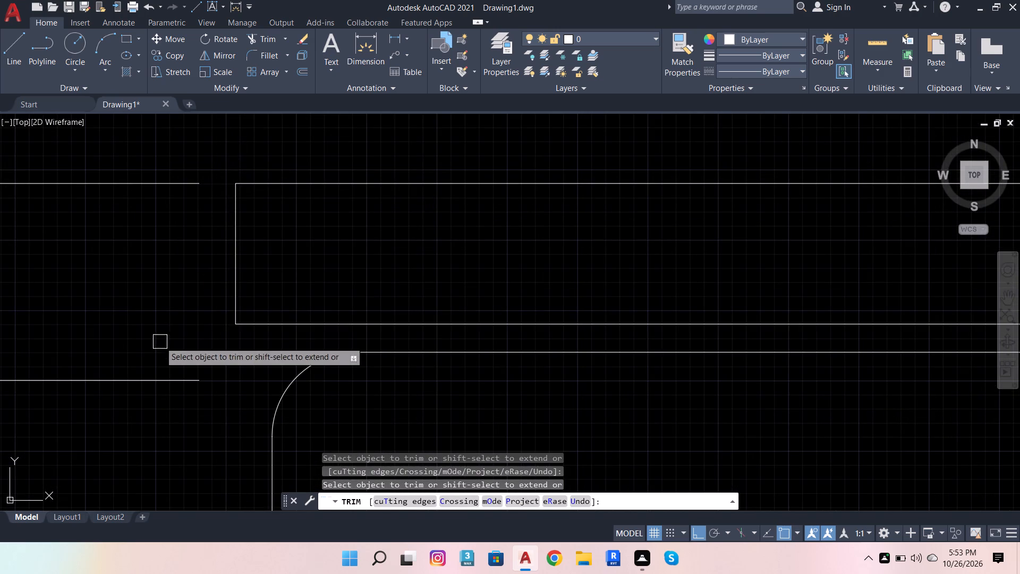
scroll(159, 353, down, 3)
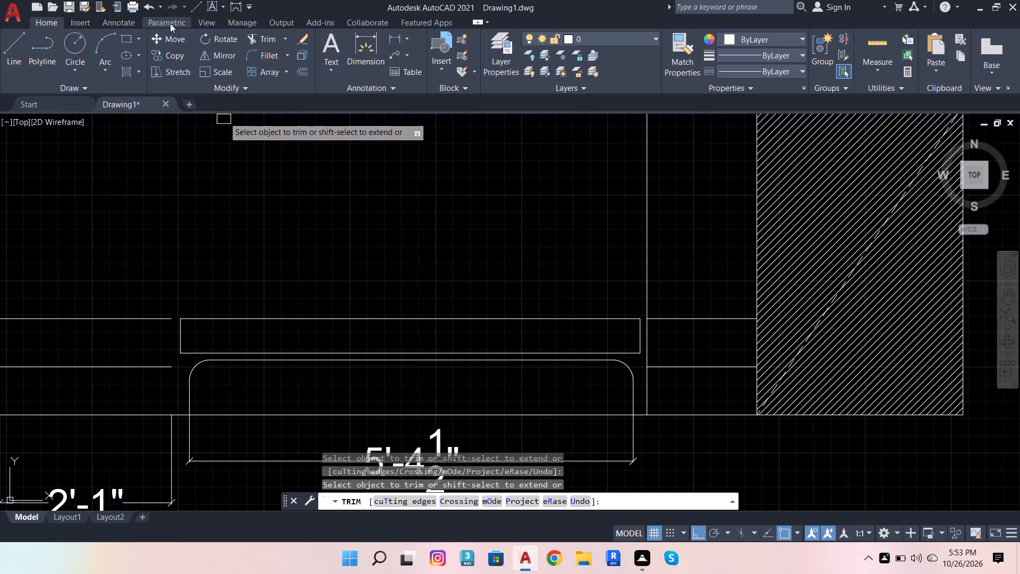
Fillet both upper corners of the narrow rectangle with a 4" radius.
click(263, 58)
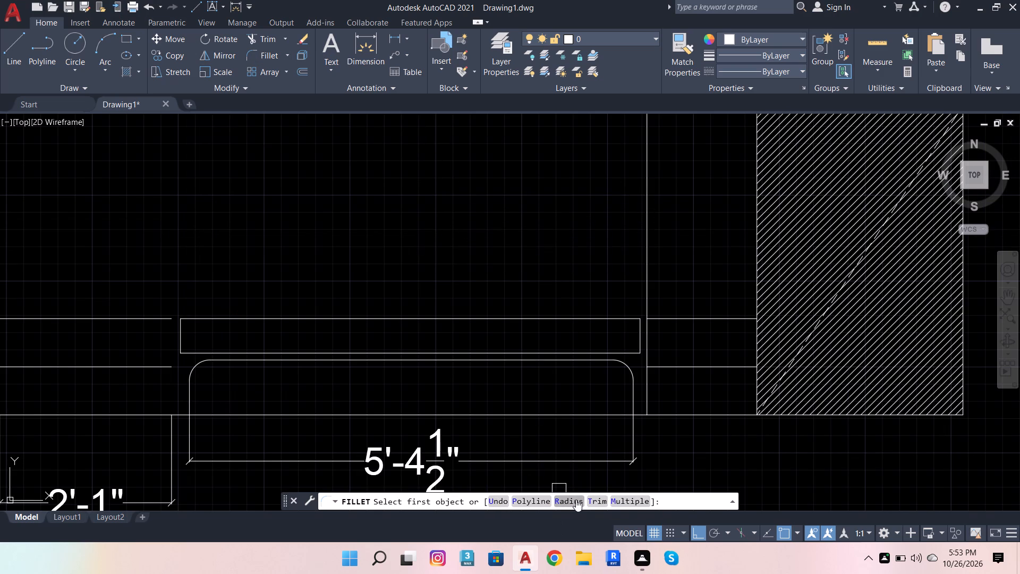
click(573, 500)
click(579, 502)
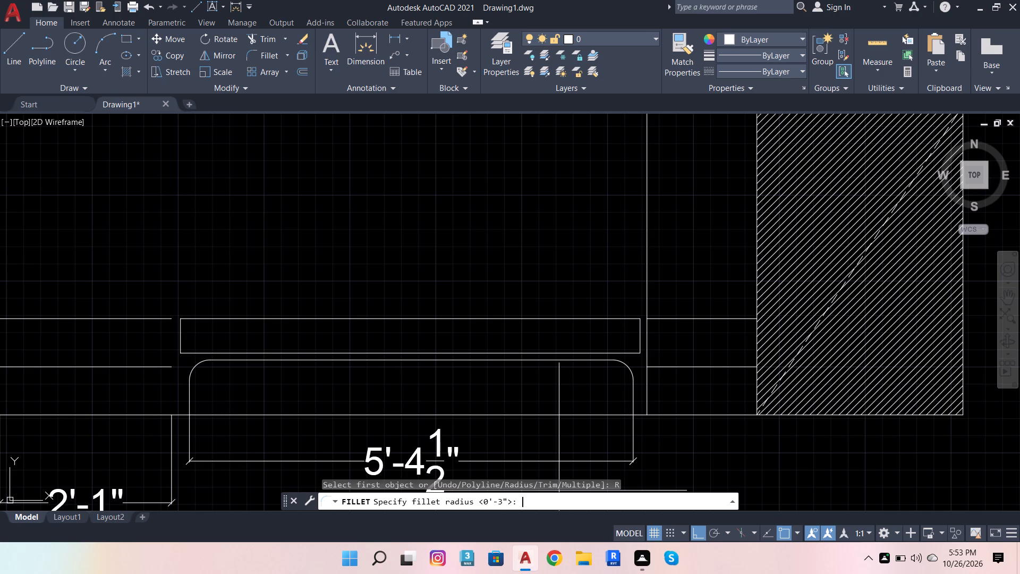
key(4)
key(Return)
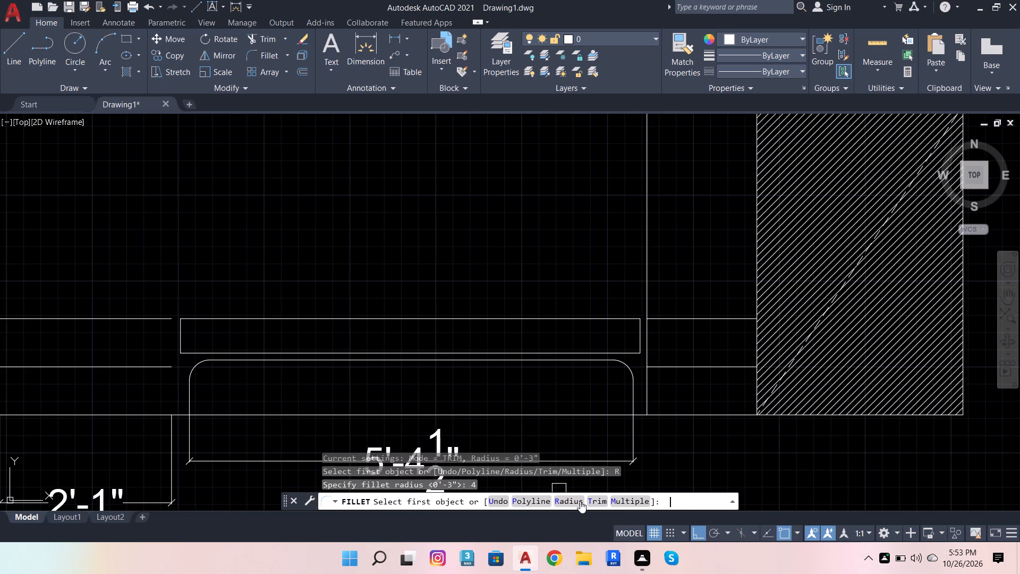
click(618, 497)
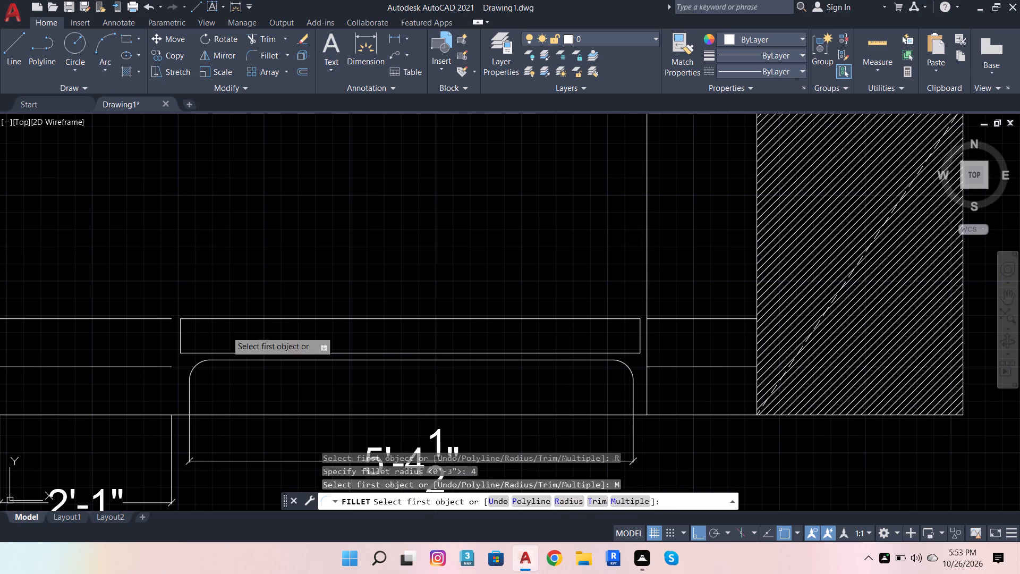
click(185, 335)
click(208, 323)
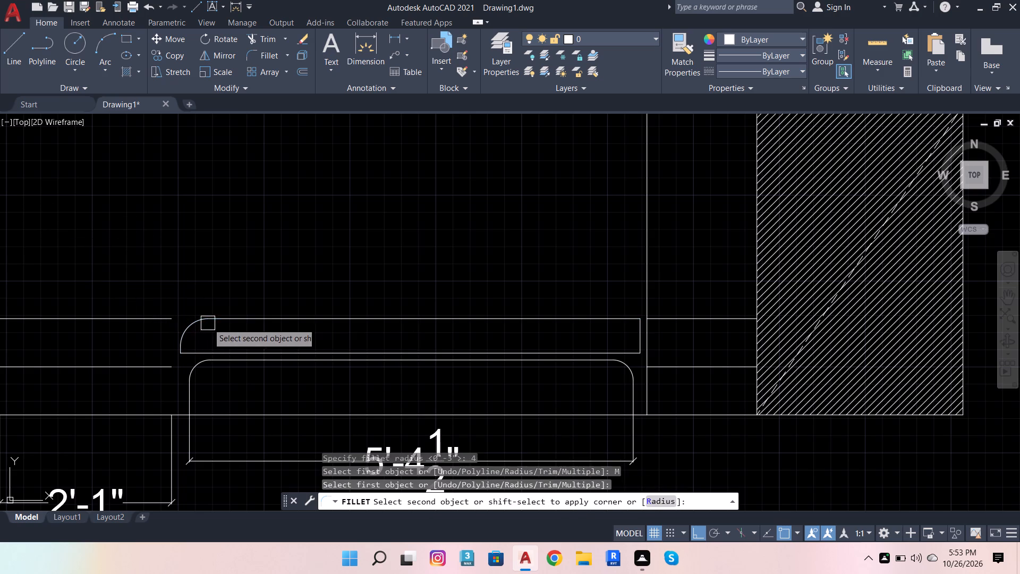
scroll(636, 335, up, 2)
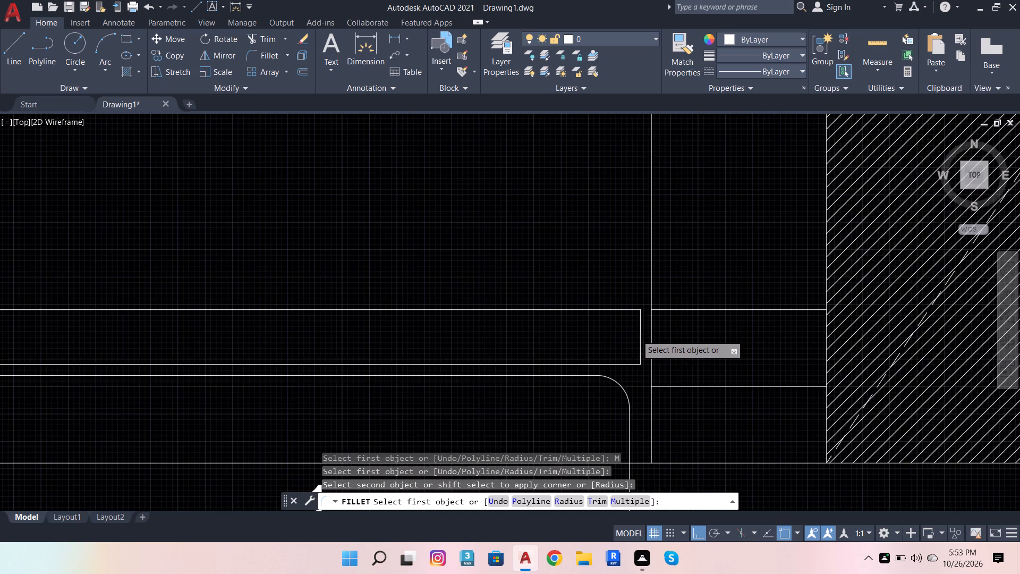
click(636, 335)
click(575, 297)
scroll(593, 274, down, 3)
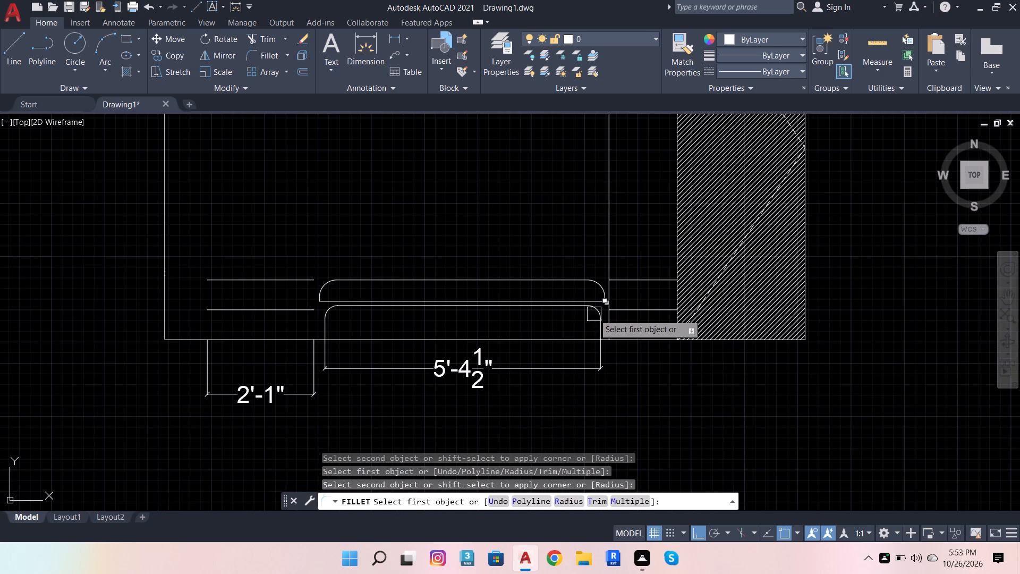
Fillet both upper corners of the lower rounded outline with the same 4" radius.
scroll(596, 317, up, 3)
click(605, 341)
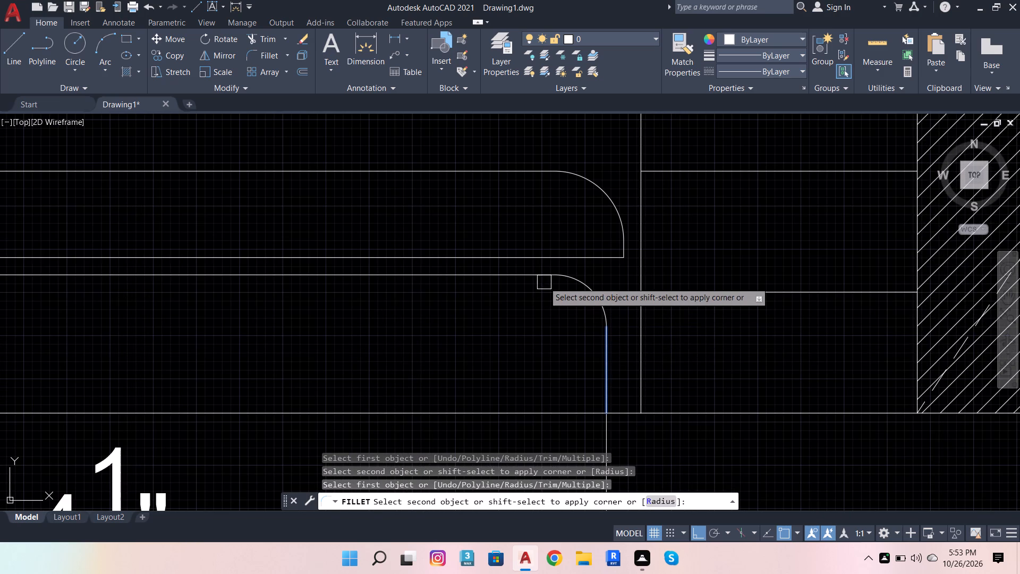
click(540, 280)
scroll(611, 332, down, 2)
scroll(184, 337, up, 1)
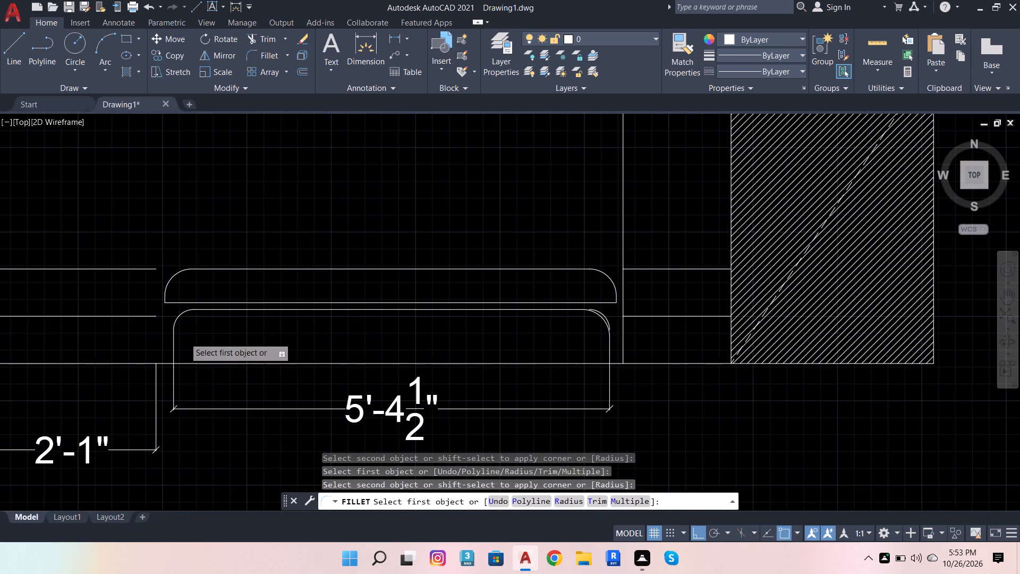
scroll(184, 337, up, 1)
click(156, 349)
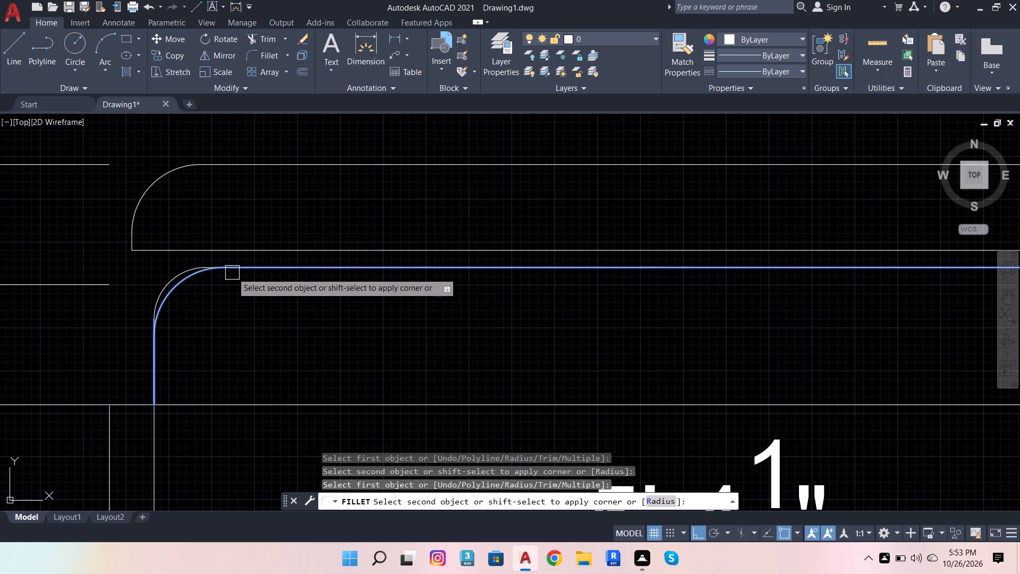
click(232, 273)
scroll(255, 322, down, 1)
key(Escape)
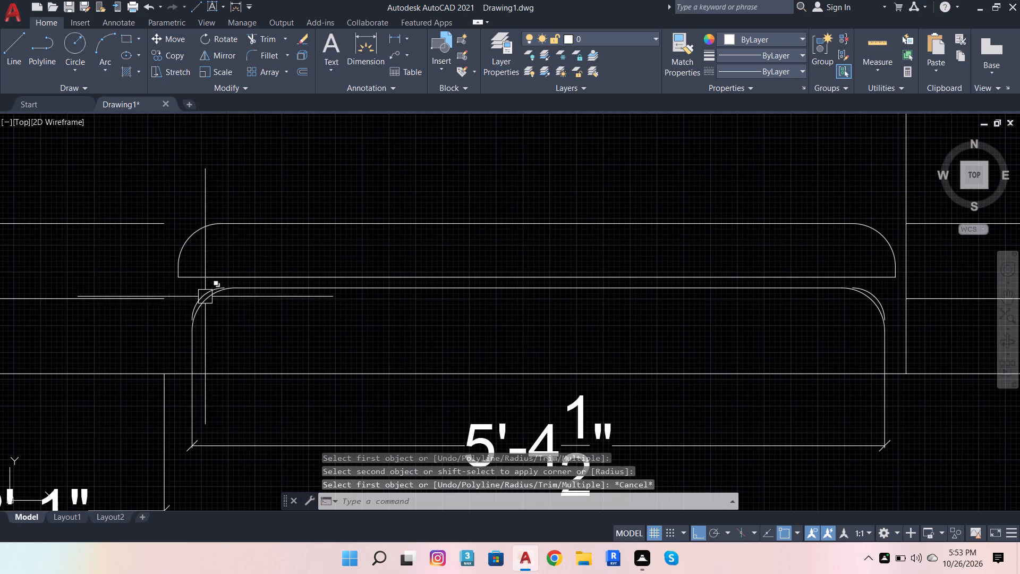
Erase the two leftover old corner arcs at the upper corners of the lower outline.
scroll(205, 297, up, 3)
click(202, 293)
scroll(116, 357, down, 2)
scroll(348, 360, down, 3)
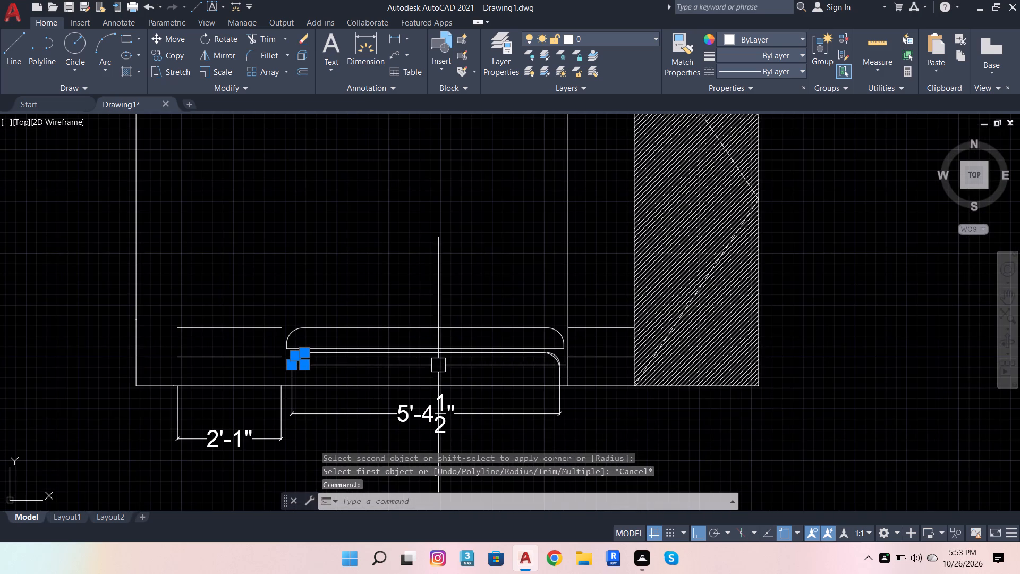
scroll(569, 351, up, 3)
scroll(515, 376, up, 2)
click(504, 385)
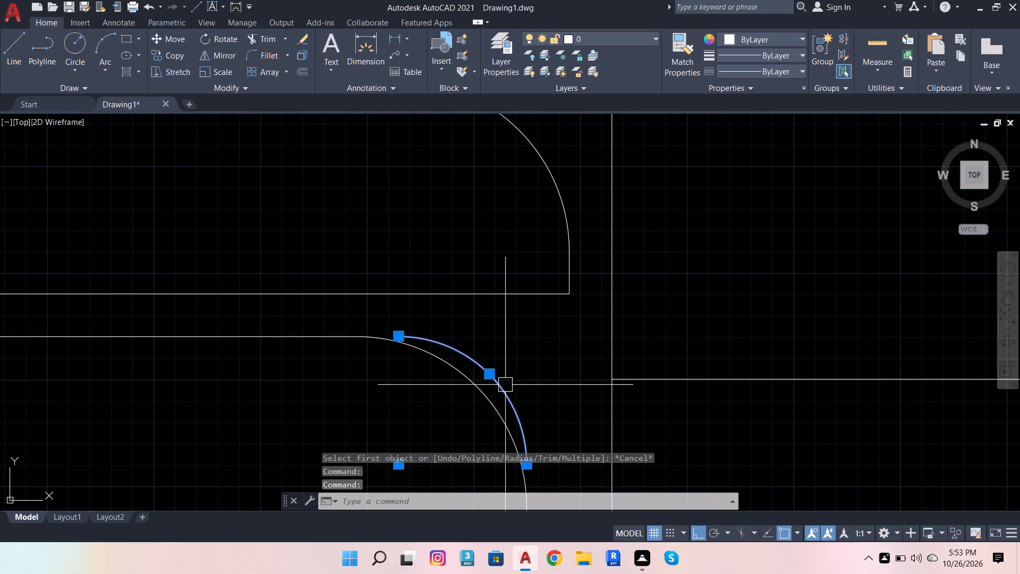
scroll(605, 304, down, 1)
key(shift+Delete)
scroll(594, 319, down, 1)
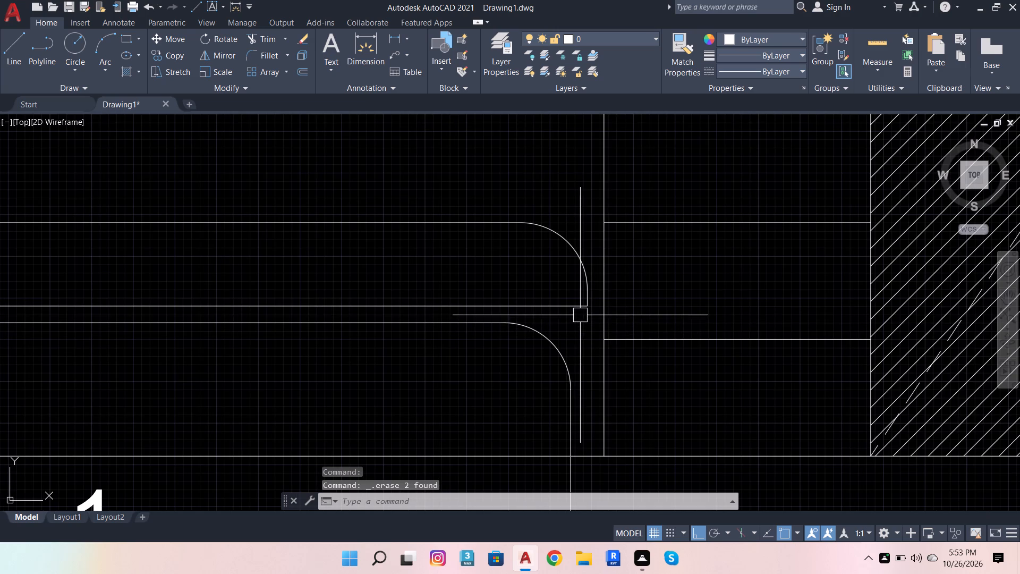
Offset the bottom edge of the upper rounded shape 0.6" south, toward the lower outline.
scroll(577, 314, up, 1)
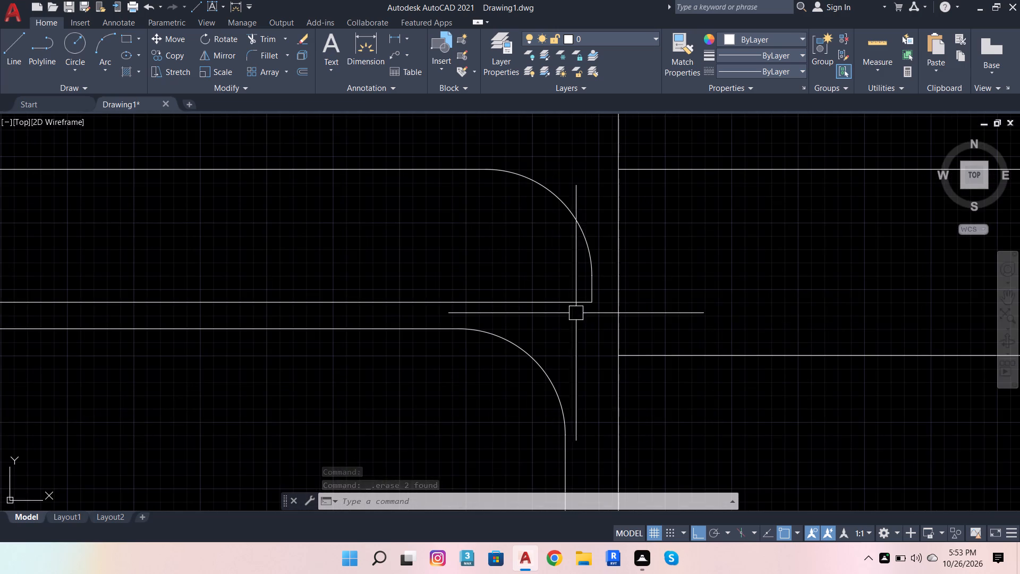
scroll(573, 316, up, 2)
click(530, 281)
click(300, 70)
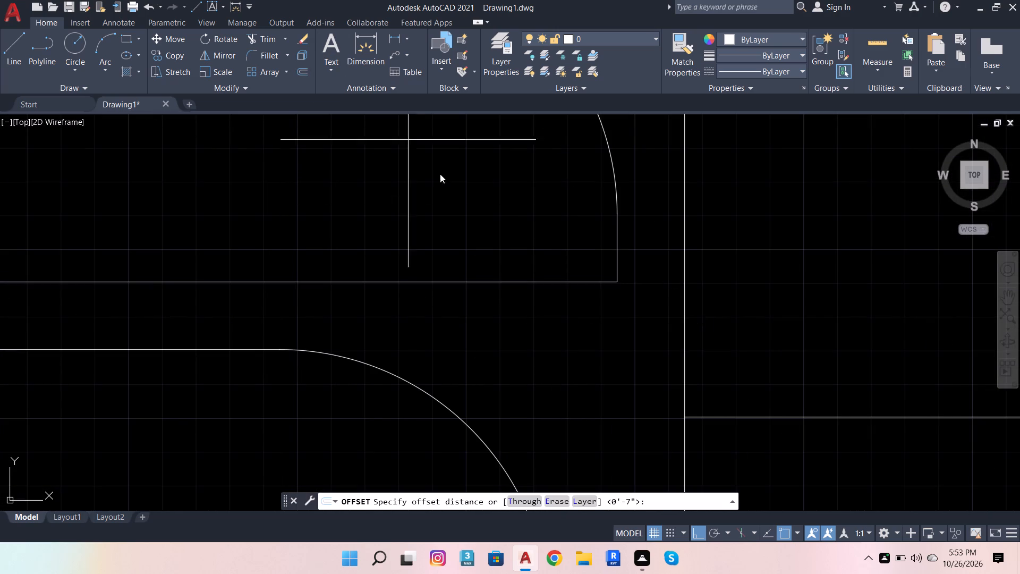
click(603, 281)
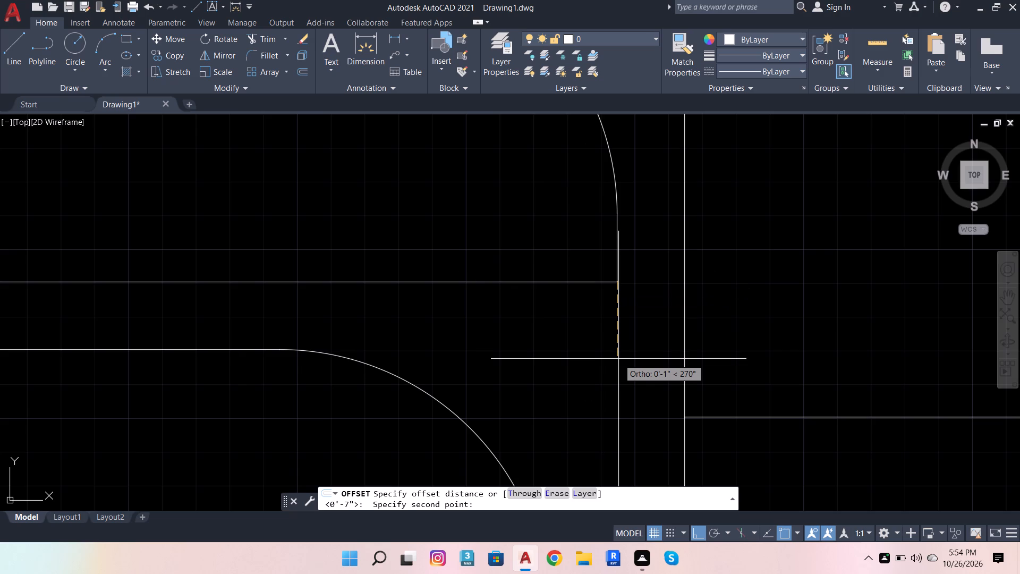
text(.6)
key(Return)
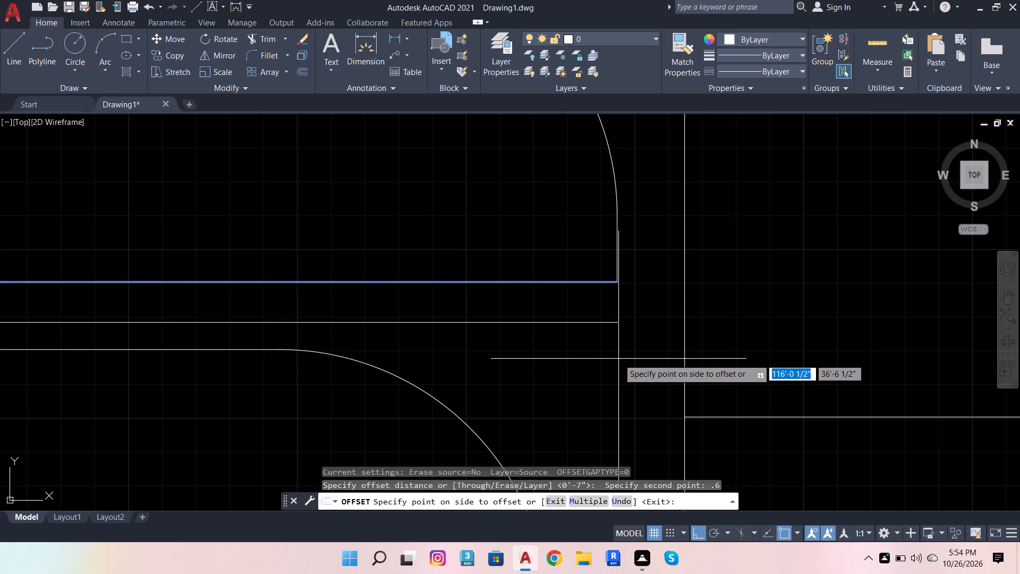
click(618, 359)
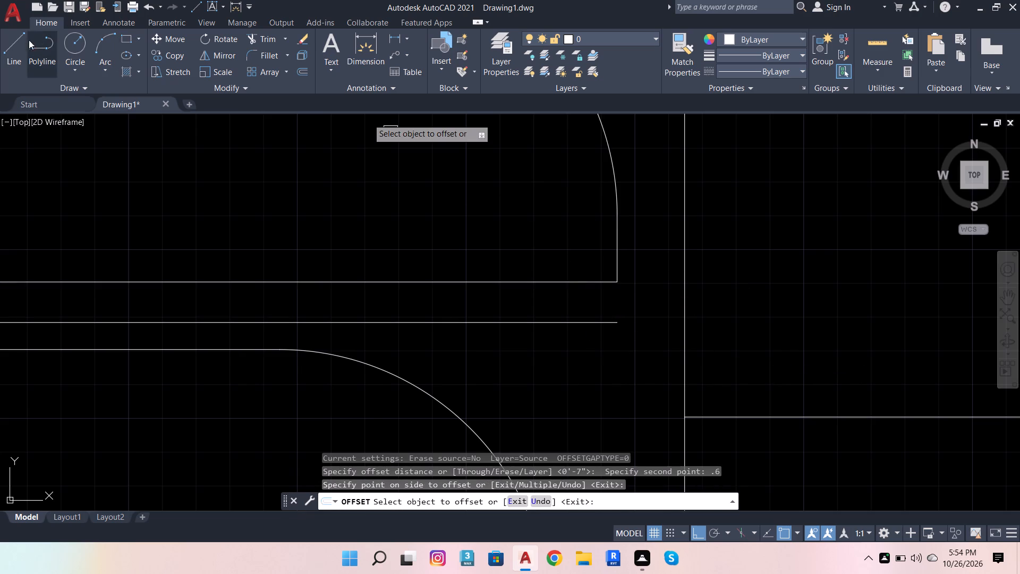
Close the thin strip with short vertical lines joining the offset line to the upper shape's bottom edge at both ends.
click(15, 40)
click(614, 280)
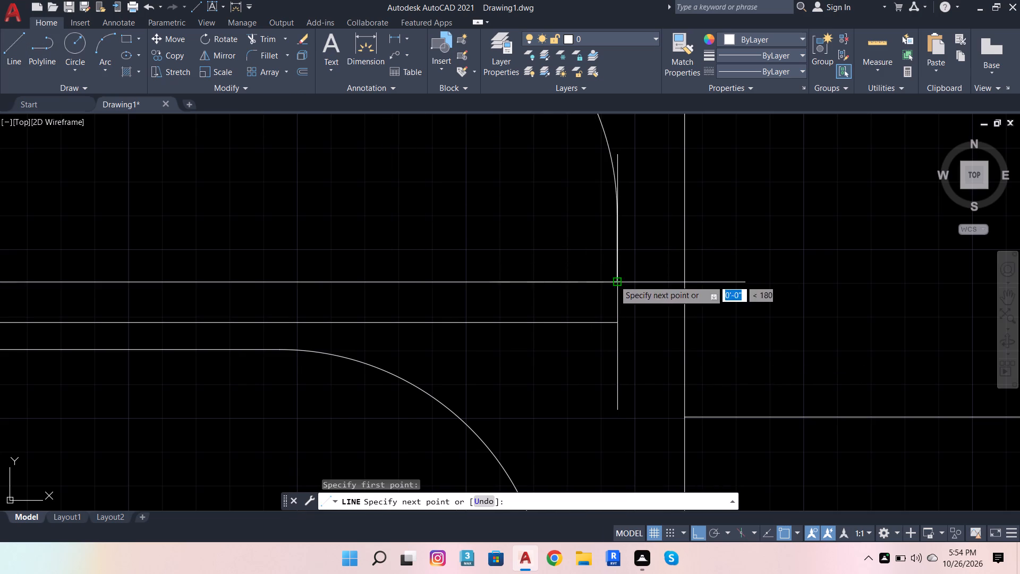
click(617, 323)
scroll(643, 307, down, 3)
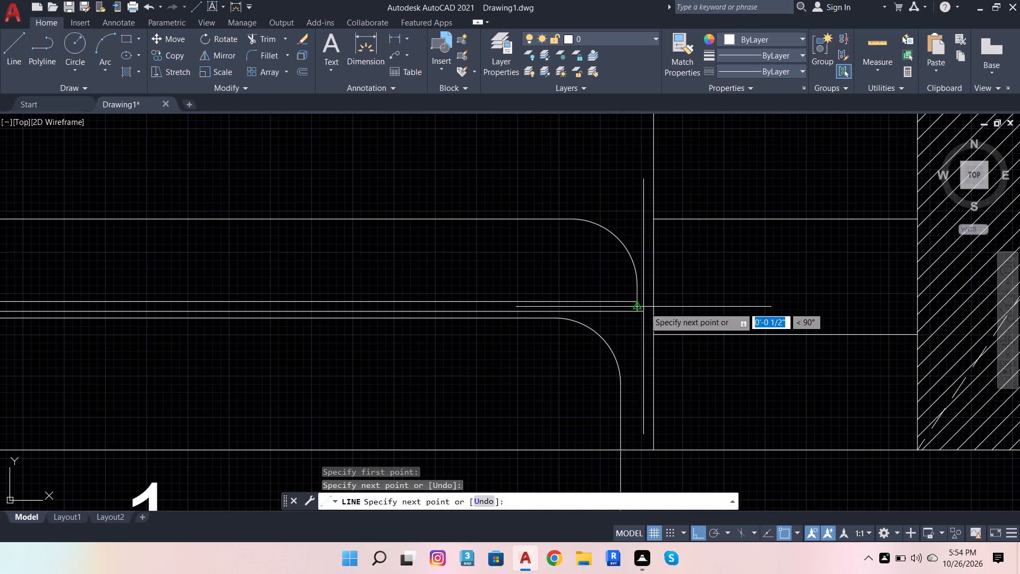
key(space)
scroll(667, 320, down, 2)
scroll(197, 302, up, 3)
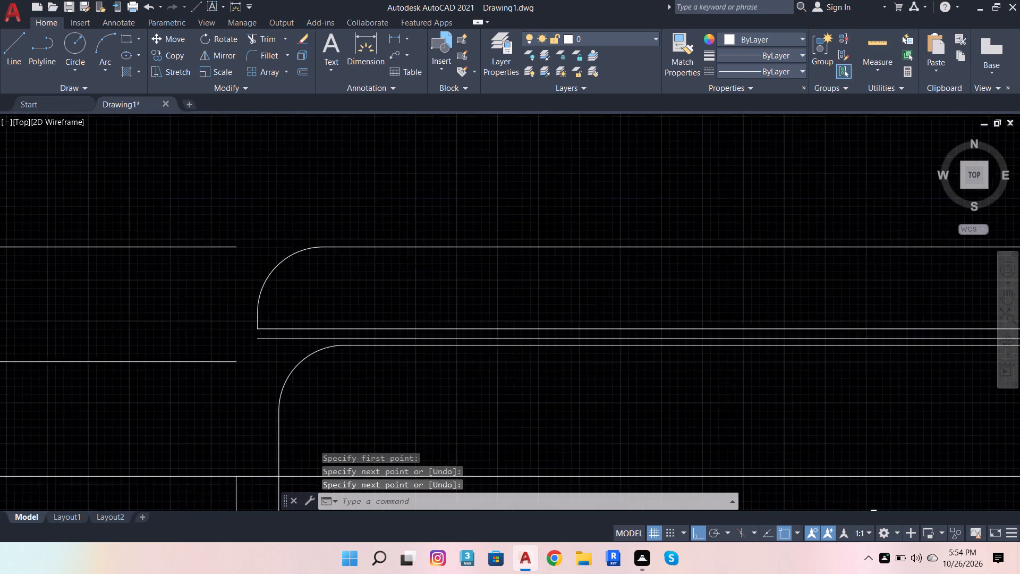
key(space)
click(288, 342)
click(283, 359)
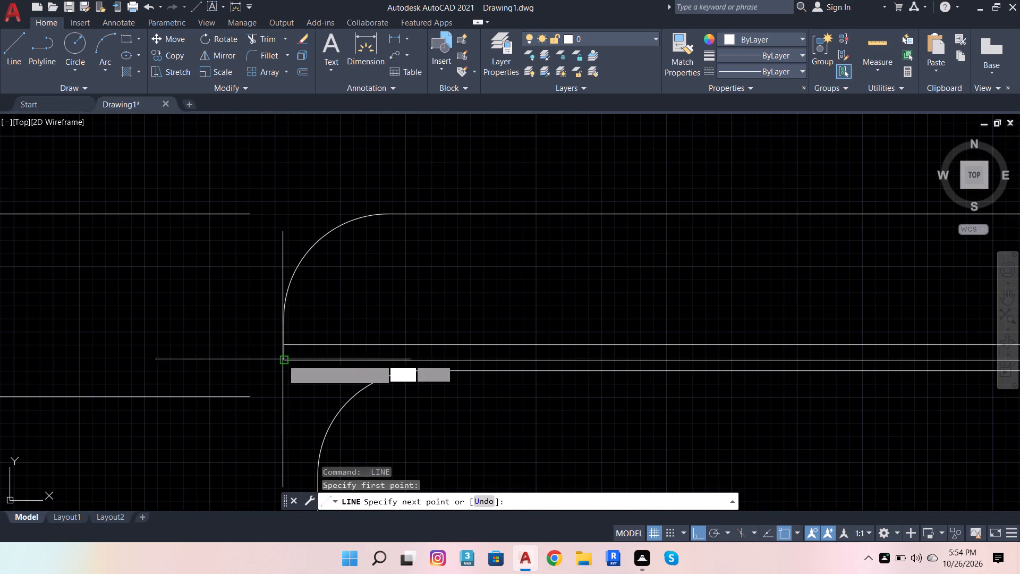
key(space)
scroll(399, 328, down, 3)
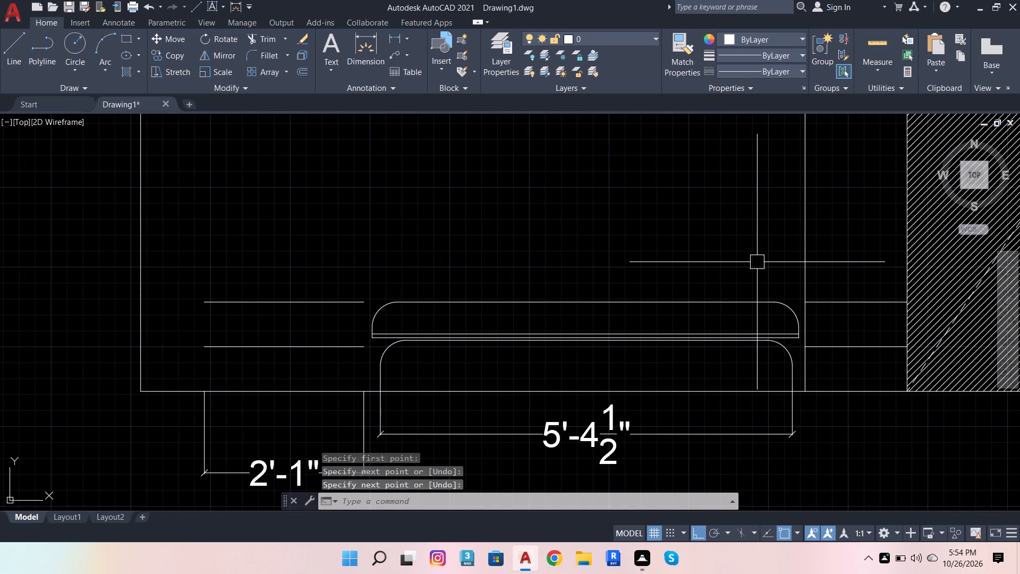
key(Escape)
Draw a 0.6" vertical line north from the west end of the lower outline's straight top edge.
scroll(413, 349, up, 2)
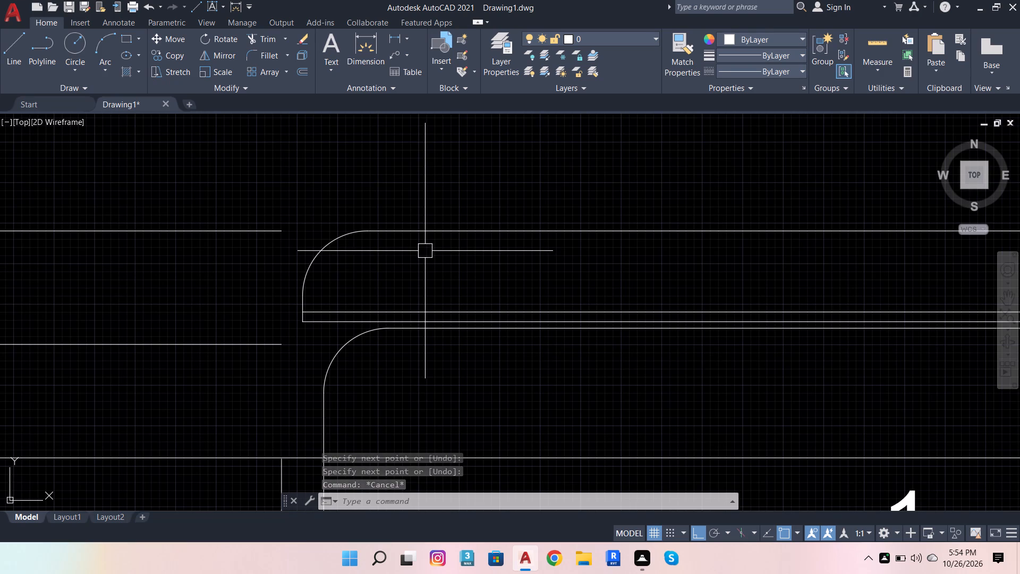
key(space)
scroll(399, 332, up, 3)
click(338, 313)
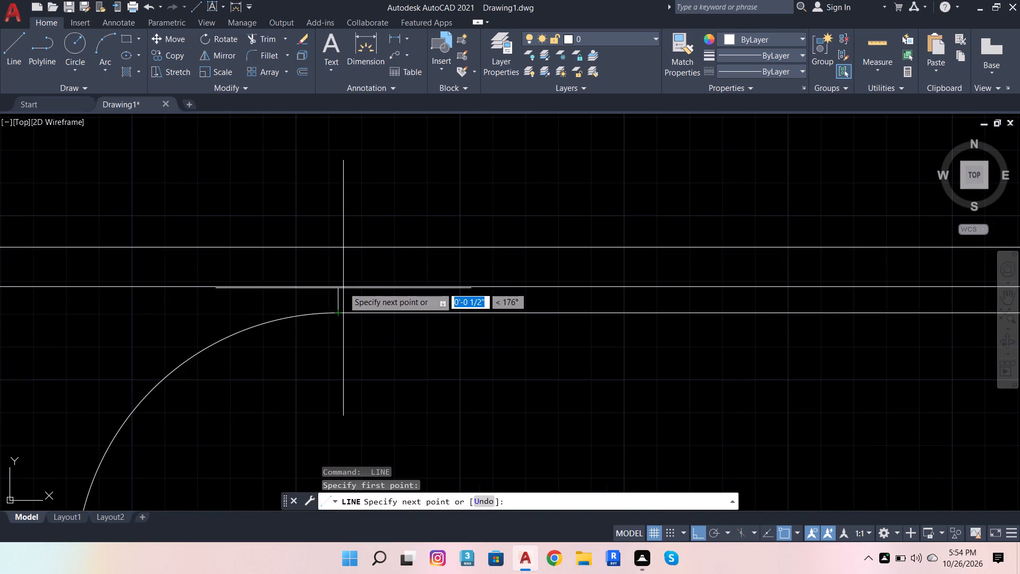
scroll(342, 272, up, 1)
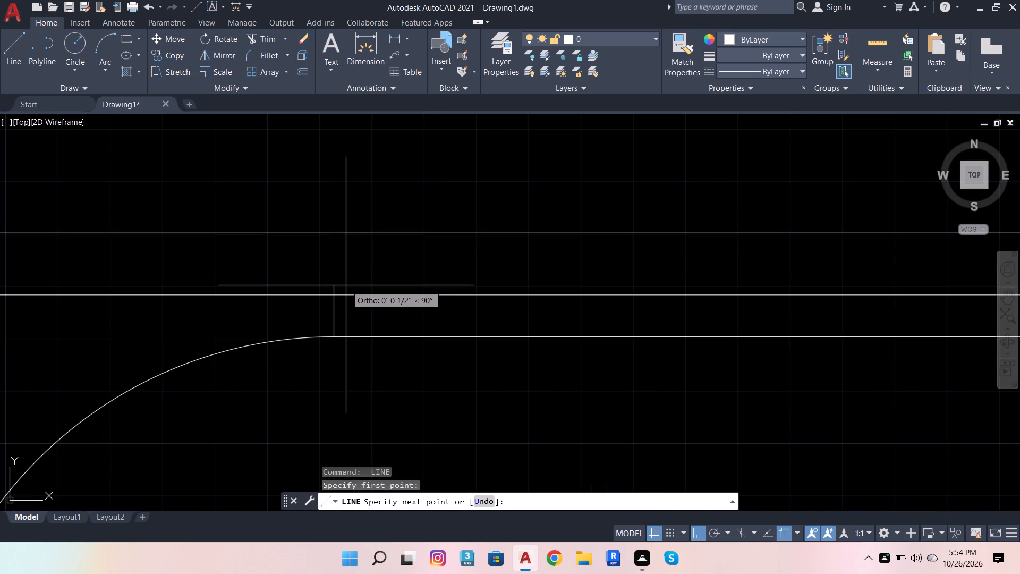
text(.6)
key(Return)
key(space)
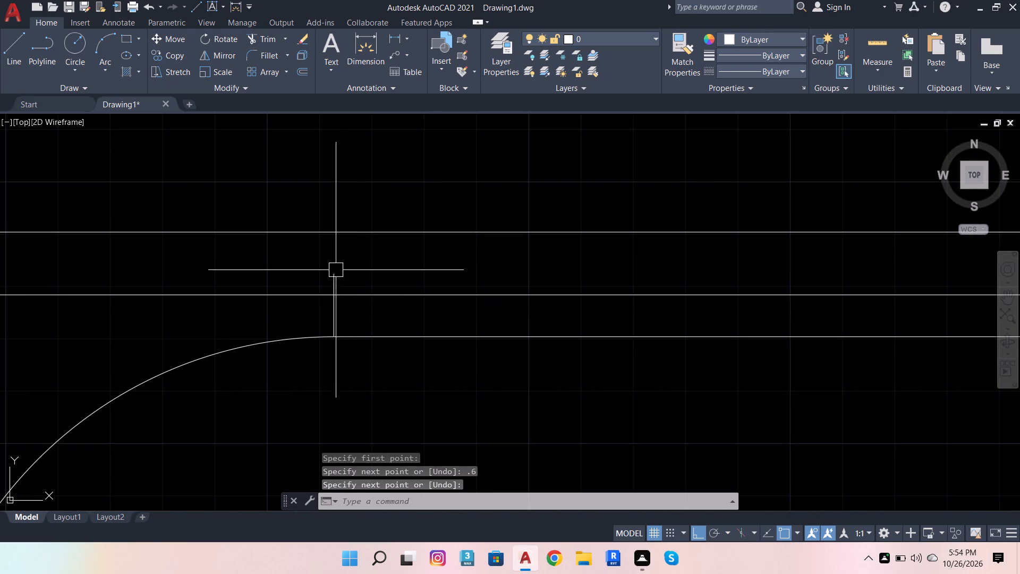
Trim the short west vertical line where it extends past the thin strip's bottom line.
scroll(315, 266, up, 3)
click(266, 35)
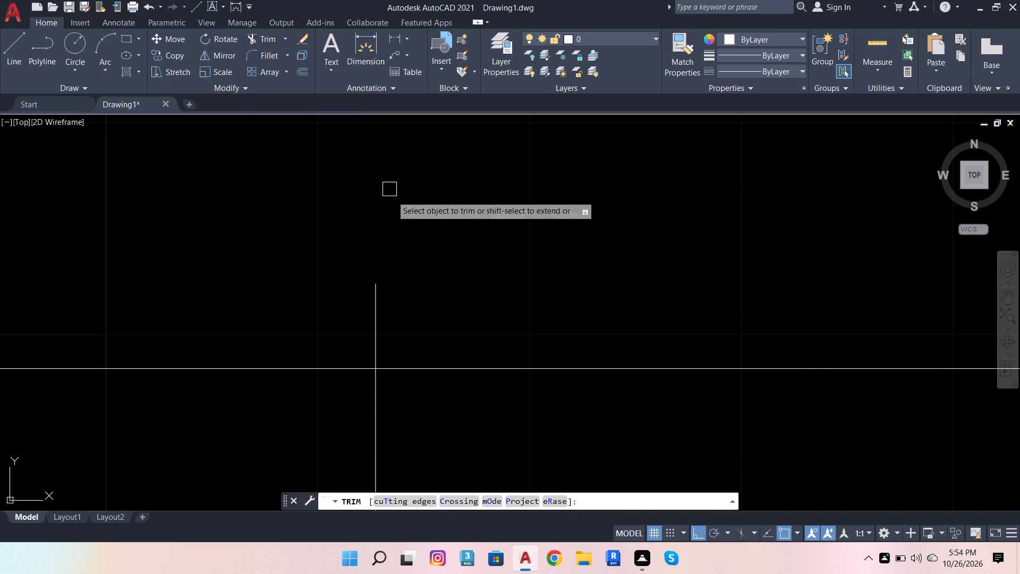
click(373, 317)
scroll(186, 276, down, 4)
scroll(339, 331, down, 3)
scroll(216, 326, down, 3)
Draw a 0.4" vertical line north from the east end of the lower outline's straight top edge.
scroll(430, 342, up, 3)
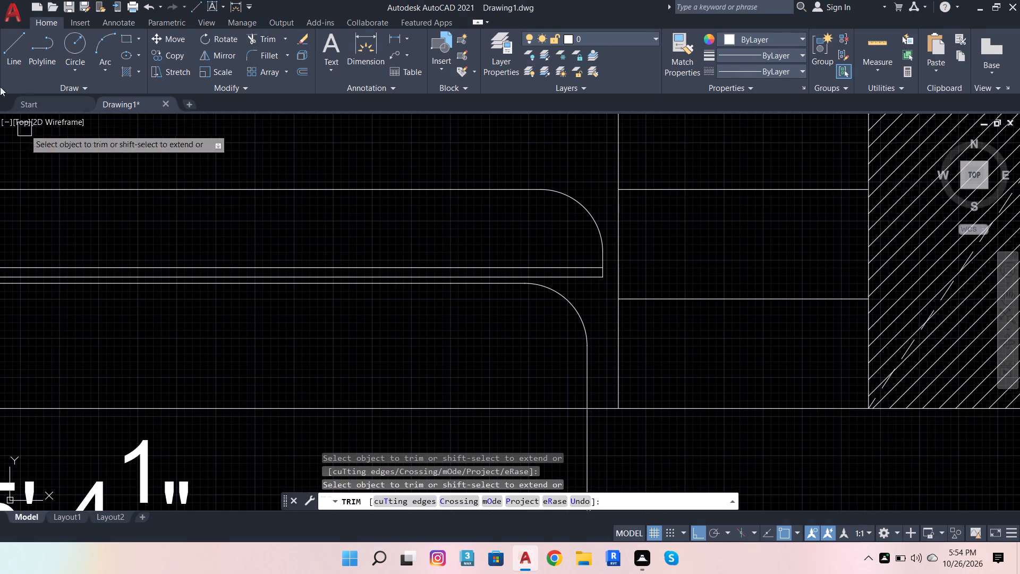
click(7, 48)
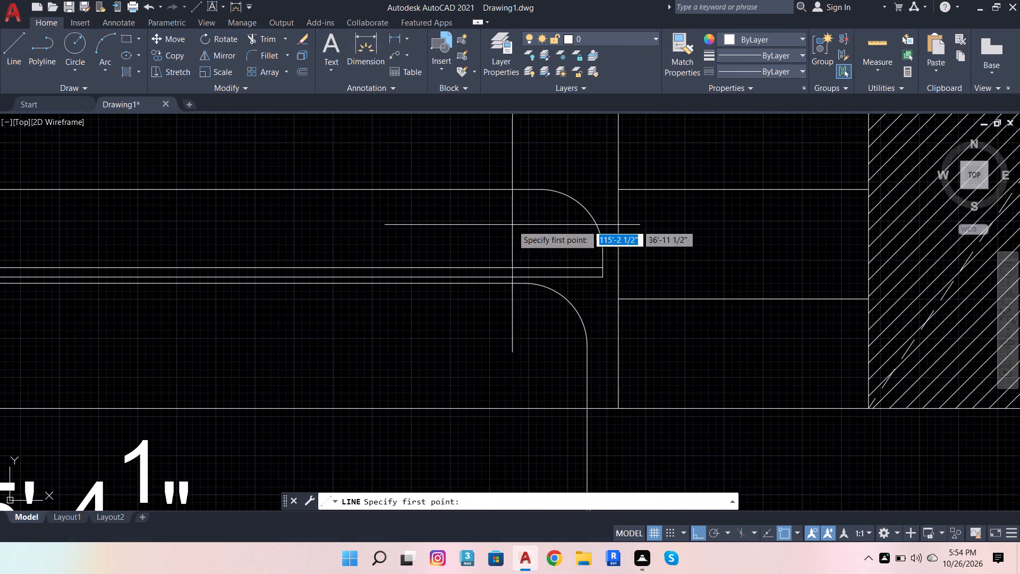
click(523, 283)
text(.4)
key(Return)
key(space)
scroll(545, 336, up, 3)
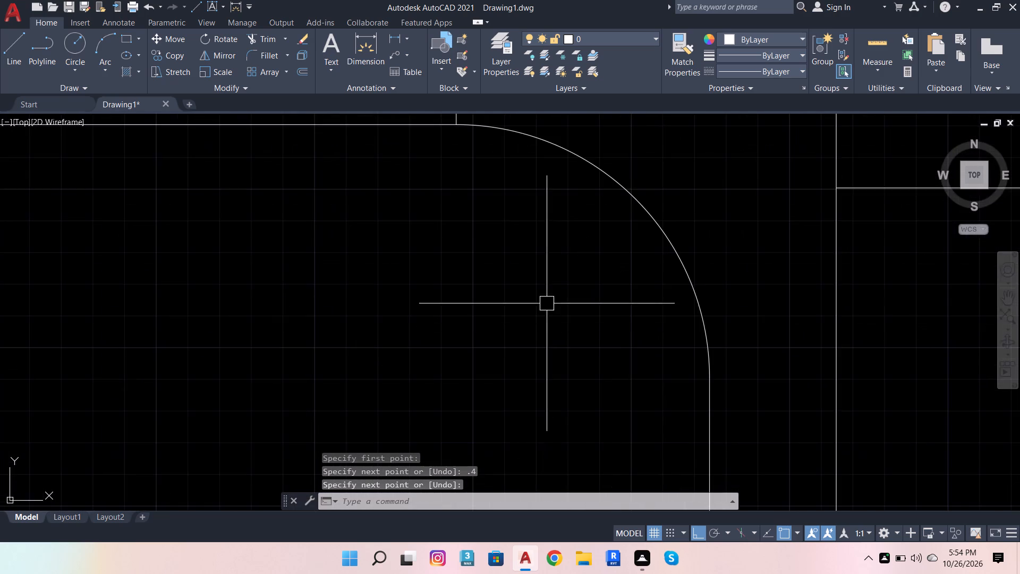
scroll(555, 315, down, 3)
scroll(570, 274, up, 2)
scroll(479, 238, up, 4)
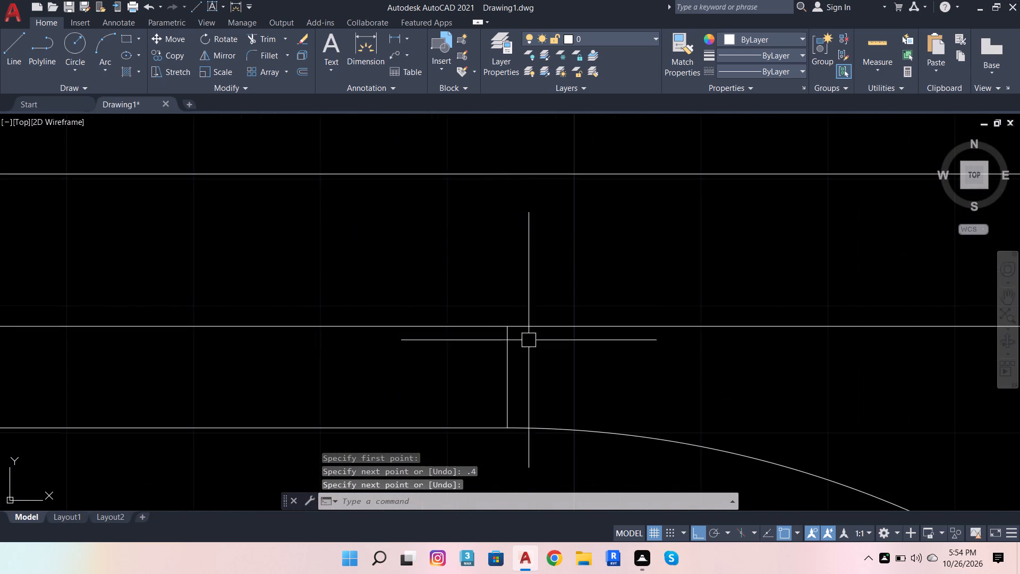
scroll(513, 362, up, 3)
scroll(572, 294, down, 12)
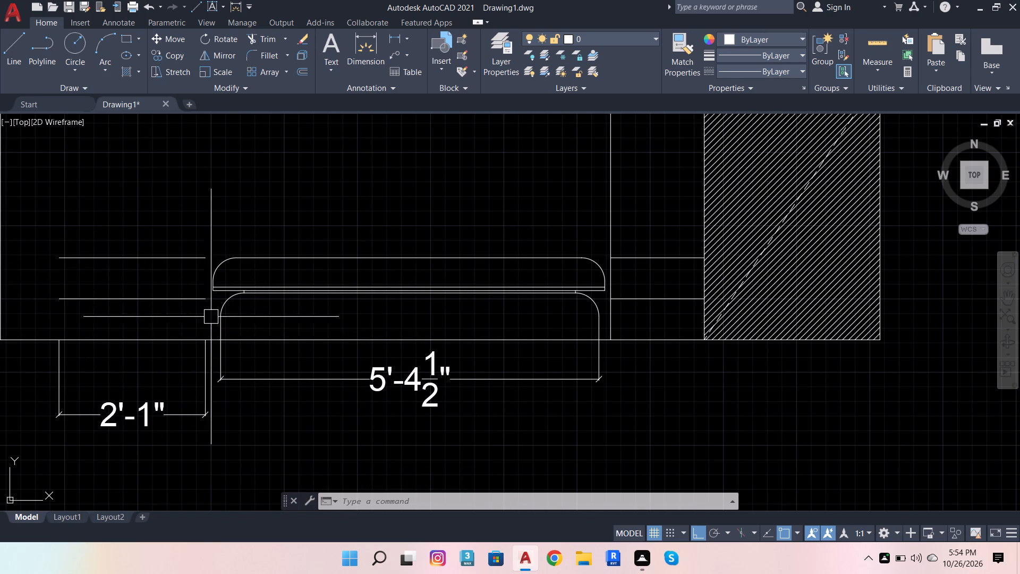
Draw a horizontal line across the lower outline, joining the lower ends of its two corner arcs.
scroll(204, 316, up, 1)
click(2, 48)
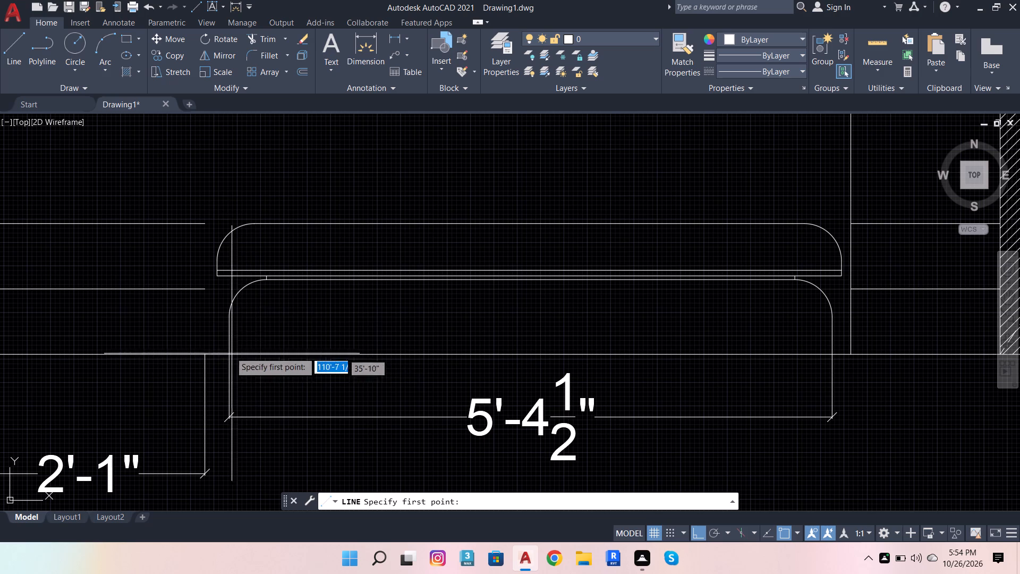
click(228, 315)
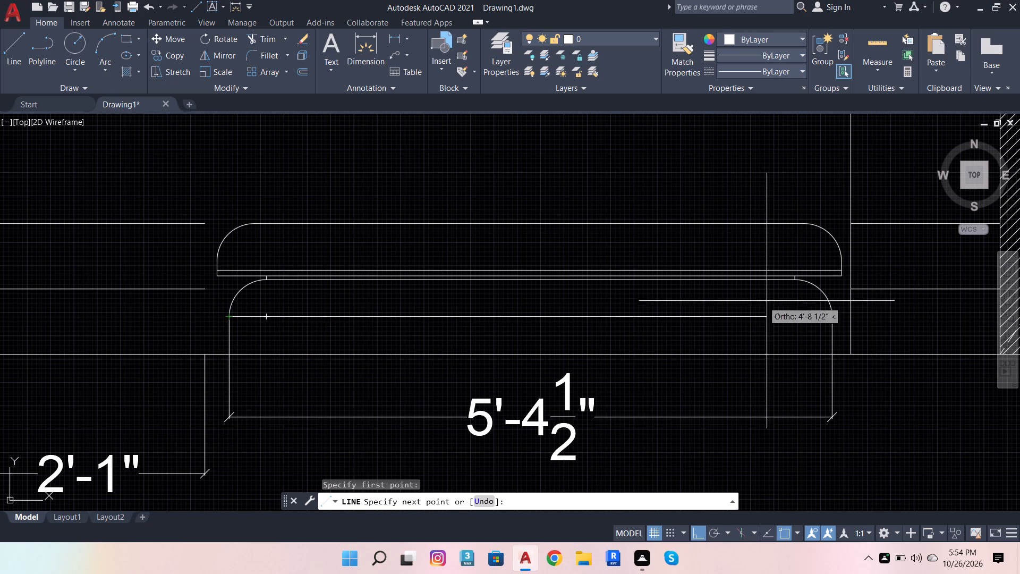
click(831, 308)
key(space)
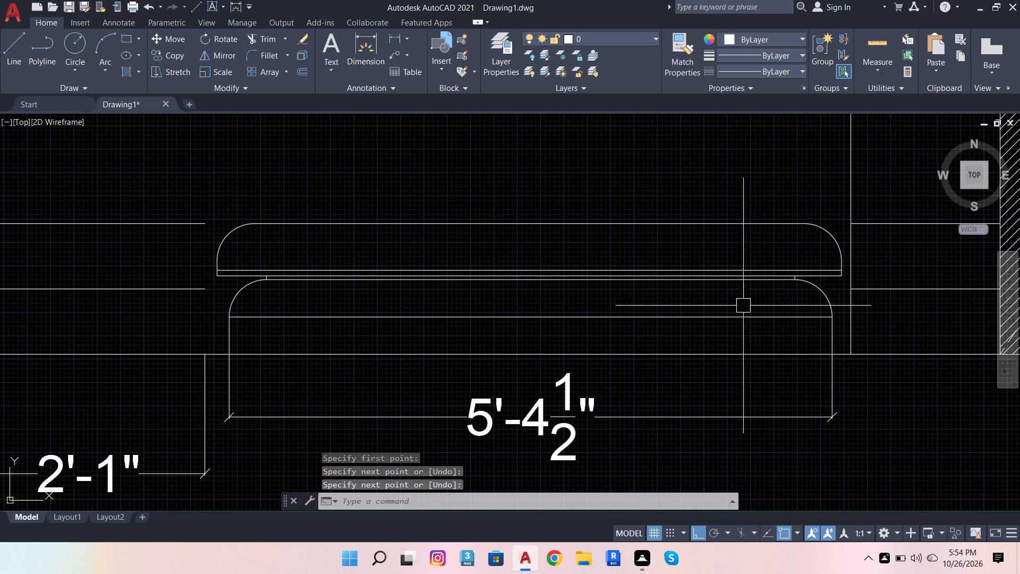
Draw a rectangle about 4'-2 1/2" by 2" inside the lower outline, straddling its horizontal line.
click(131, 45)
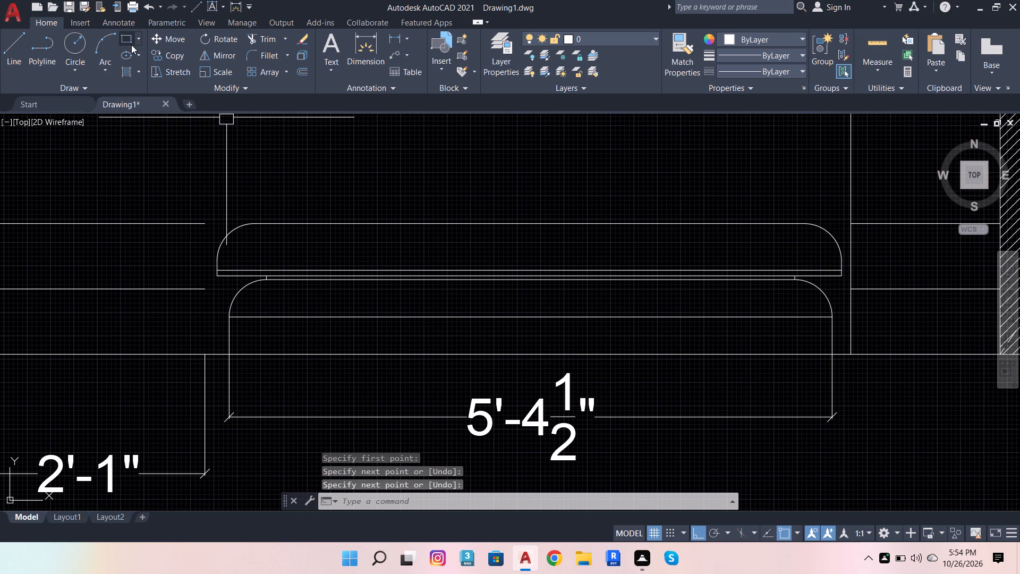
click(295, 308)
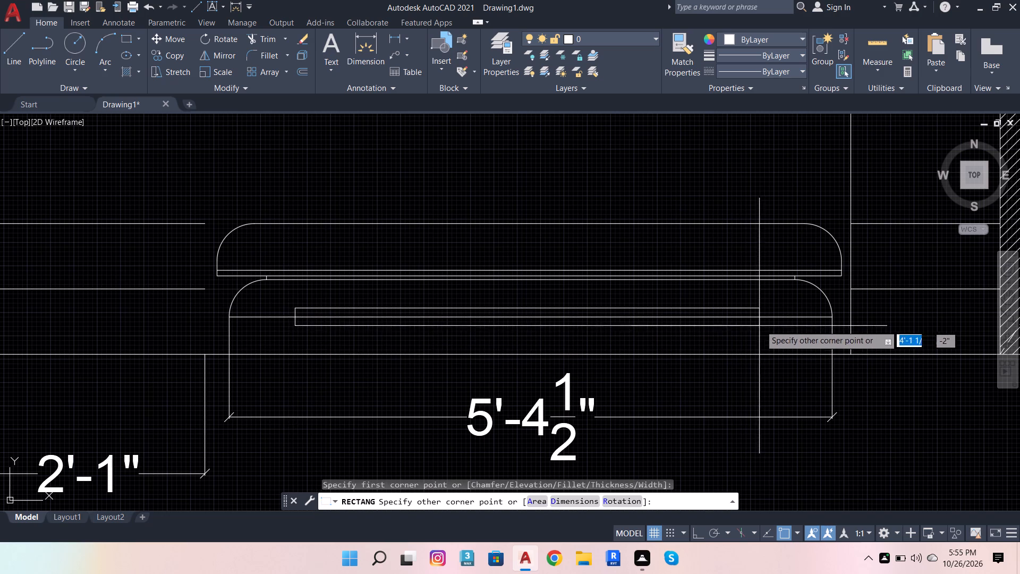
scroll(766, 324, up, 2)
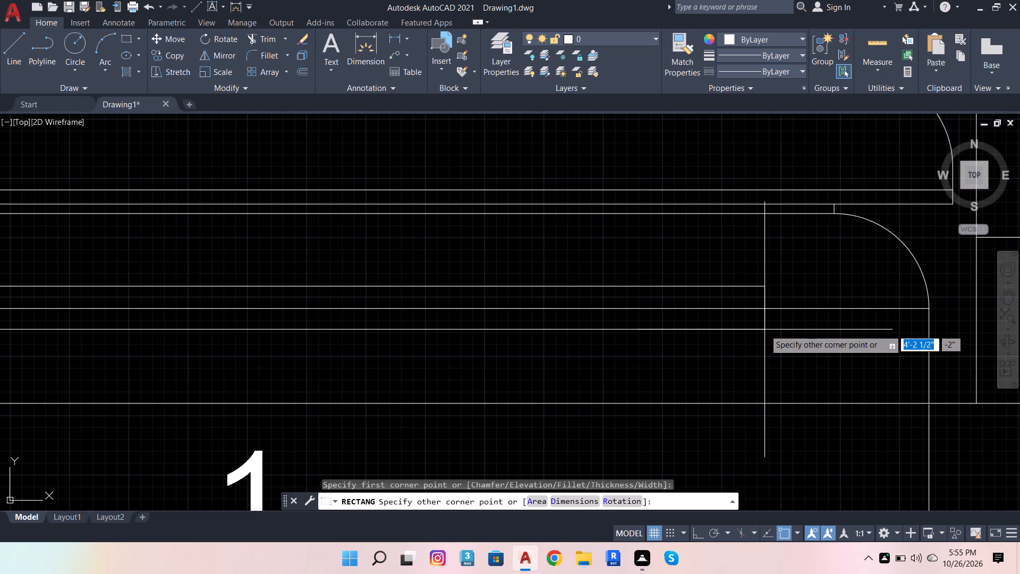
click(764, 330)
scroll(779, 311, down, 2)
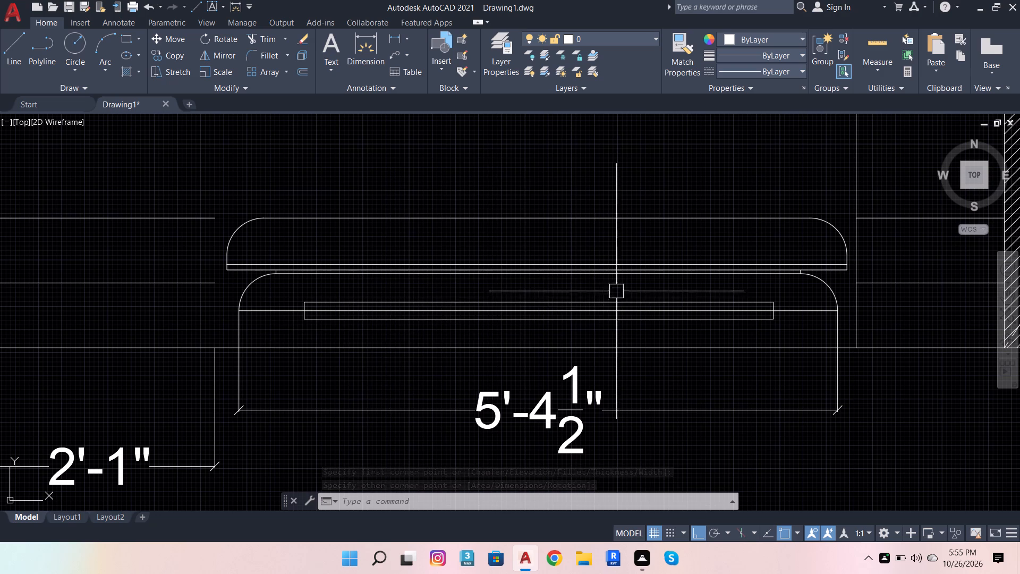
scroll(658, 285, down, 1)
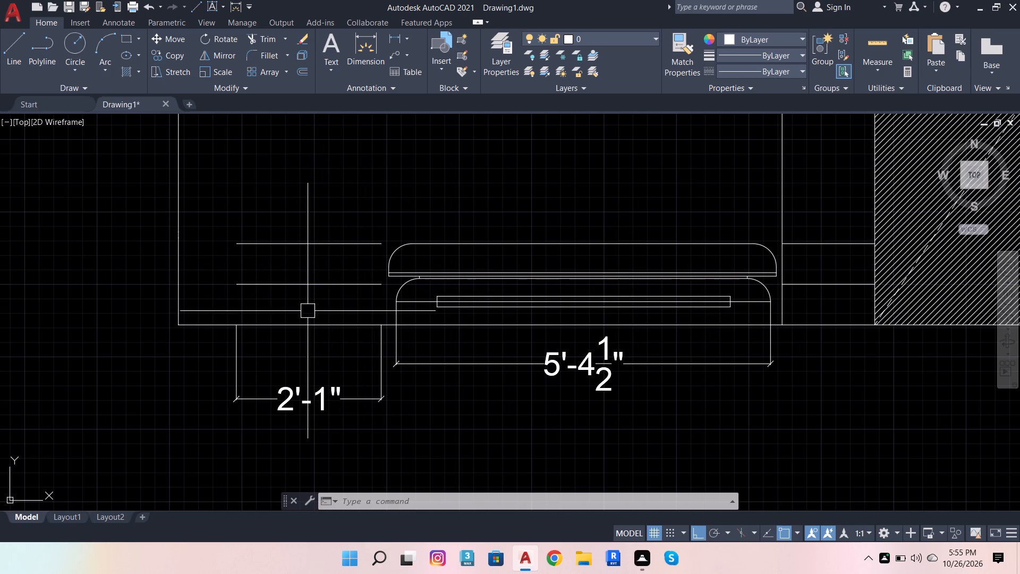
Draw a vertical line about 6' long north from the south wall at the west end of the 2'-1" dimension.
click(17, 53)
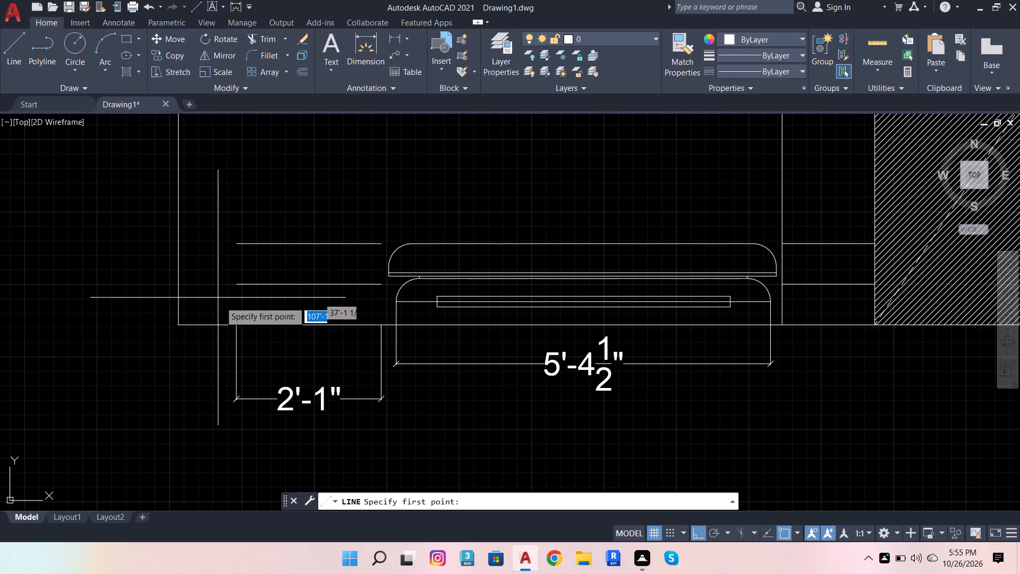
click(238, 327)
scroll(262, 301, down, 4)
scroll(256, 254, up, 3)
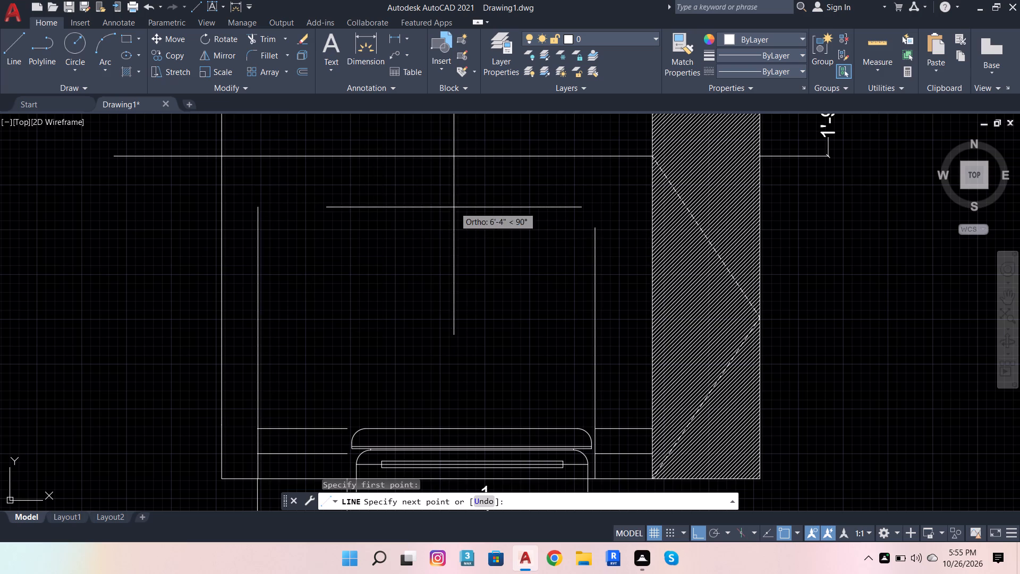
click(438, 216)
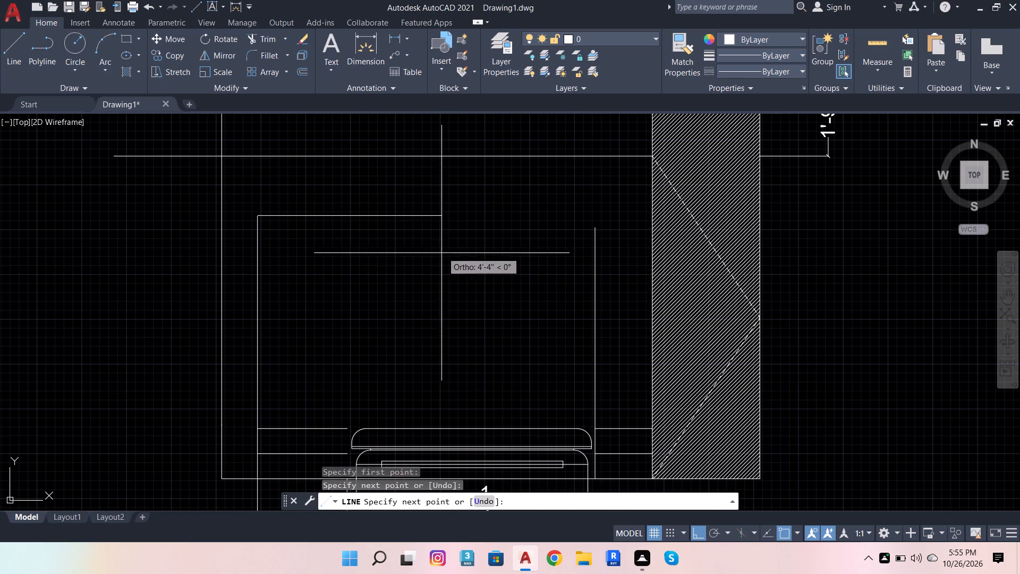
key(space)
Draw a vertical line about 6' long north from the south wall at the east end of the 2'-1" dimension.
key(space)
scroll(420, 276, down, 3)
scroll(403, 307, up, 3)
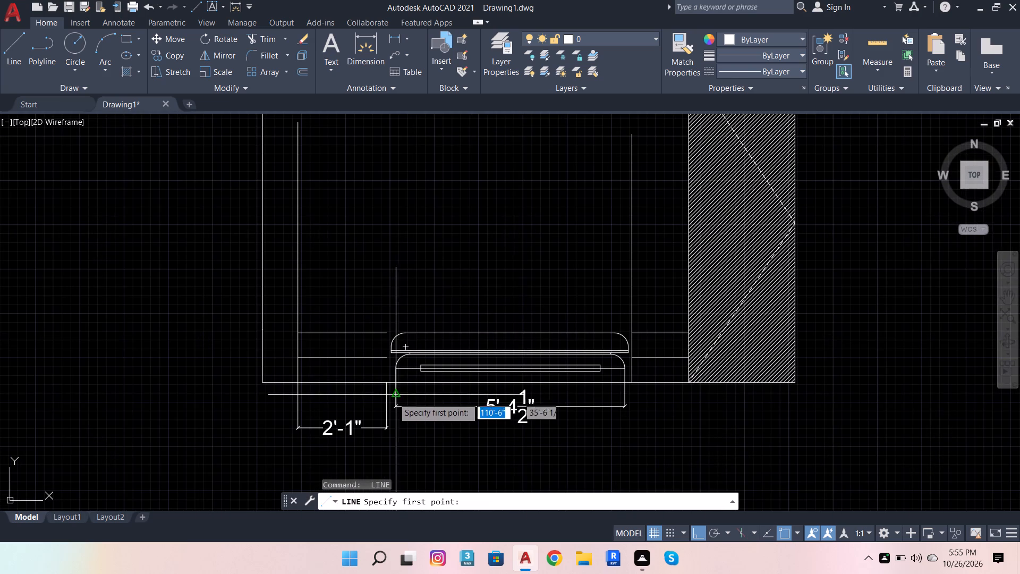
click(387, 387)
scroll(398, 364, down, 1)
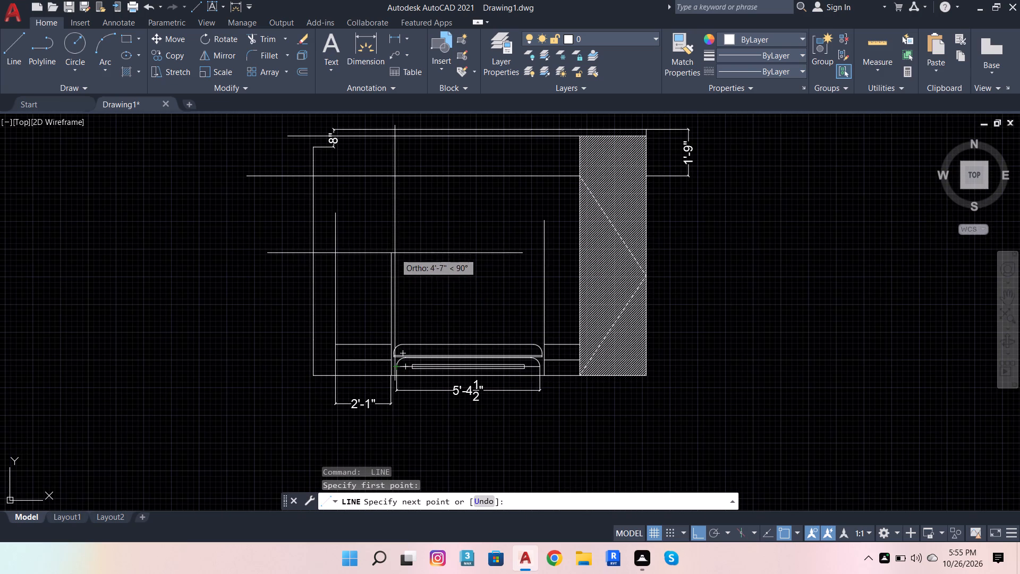
click(394, 215)
key(space)
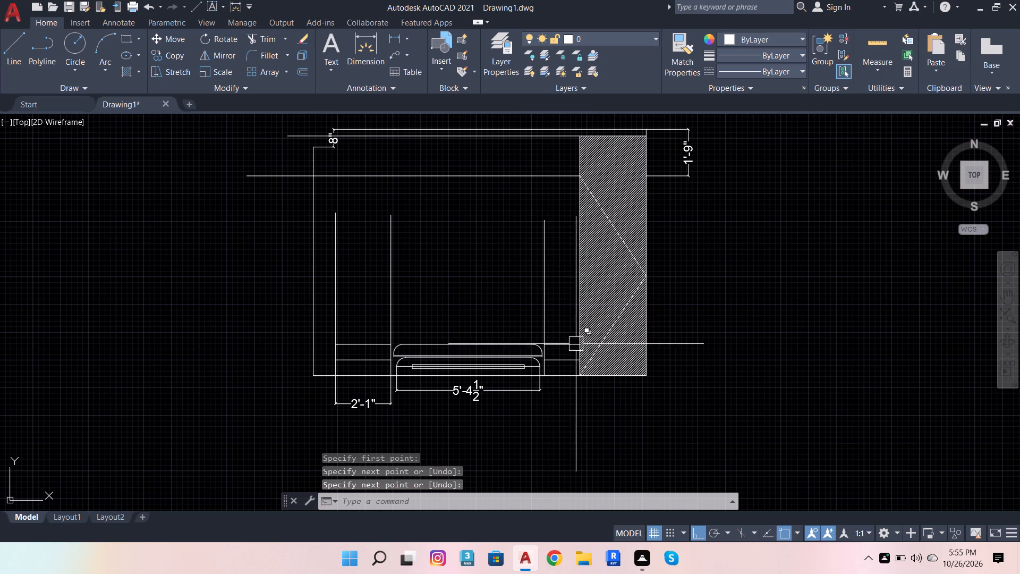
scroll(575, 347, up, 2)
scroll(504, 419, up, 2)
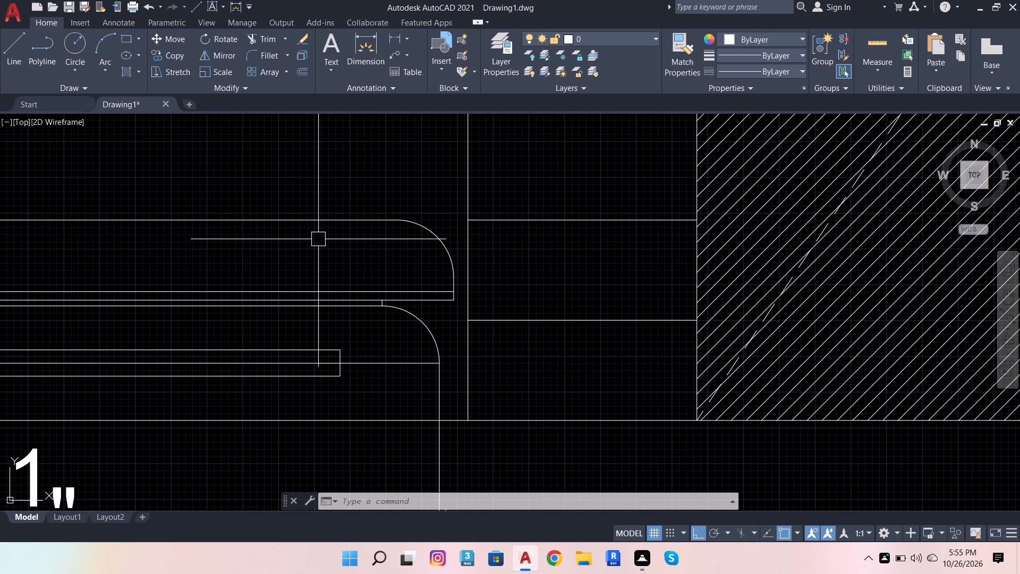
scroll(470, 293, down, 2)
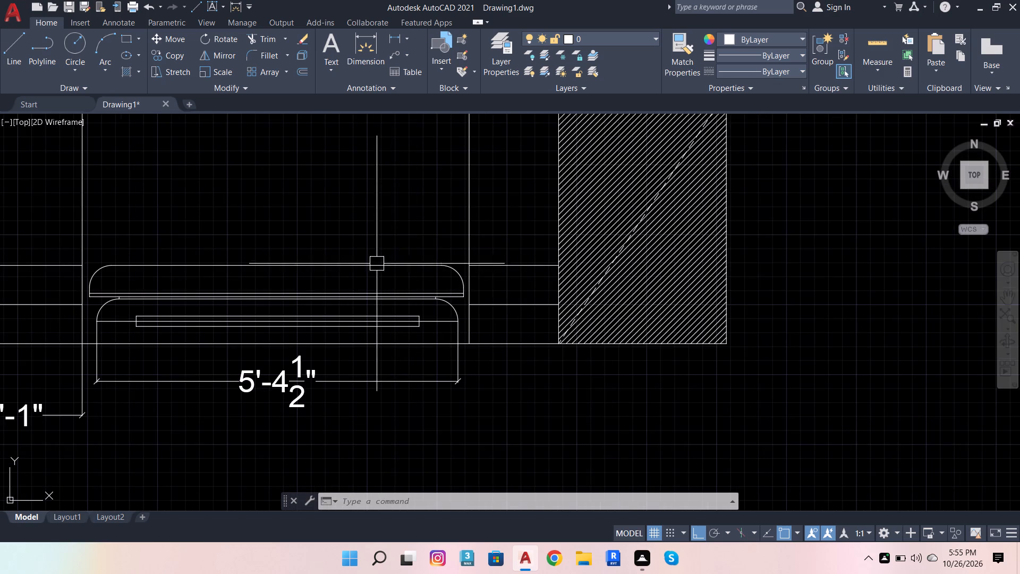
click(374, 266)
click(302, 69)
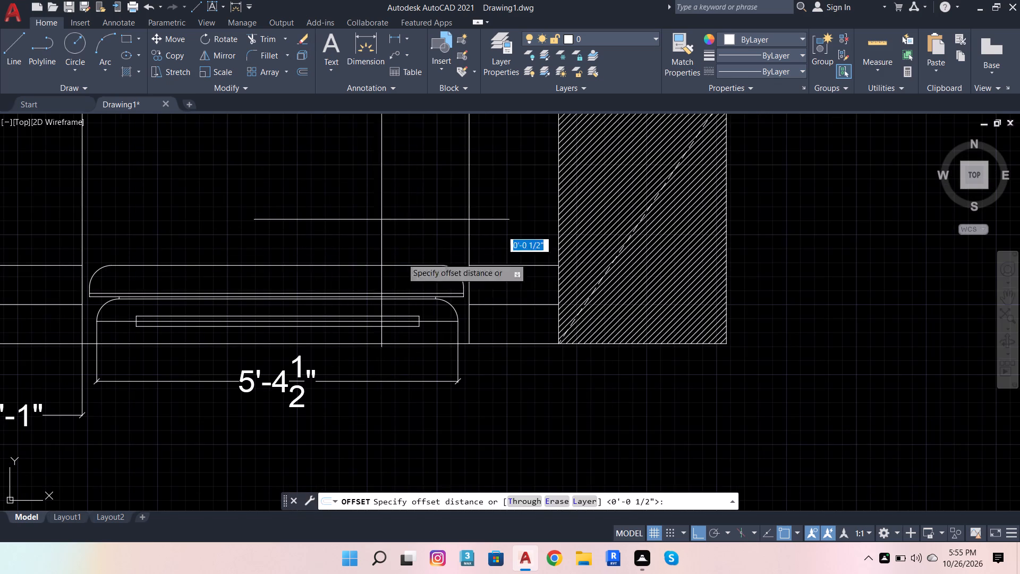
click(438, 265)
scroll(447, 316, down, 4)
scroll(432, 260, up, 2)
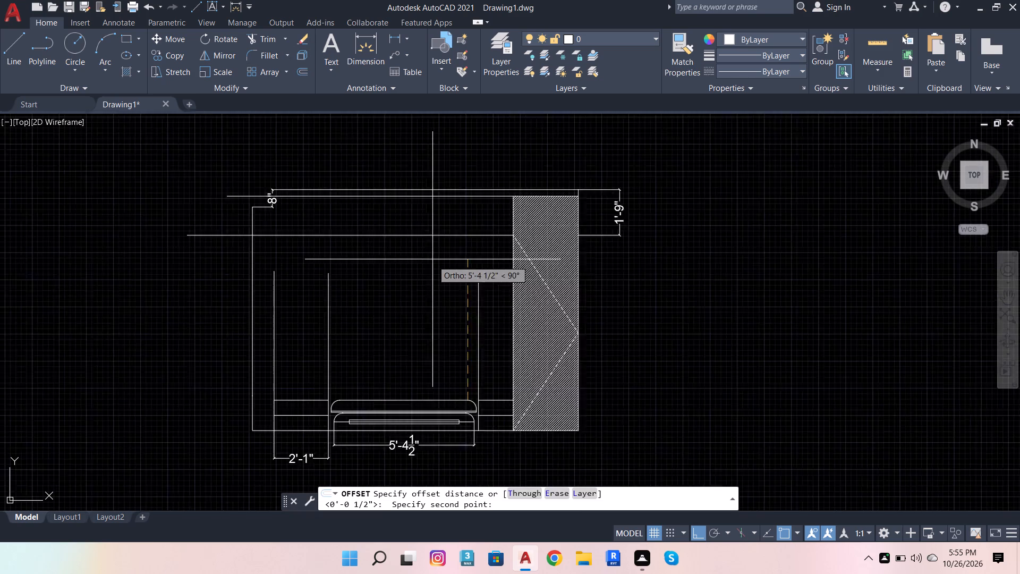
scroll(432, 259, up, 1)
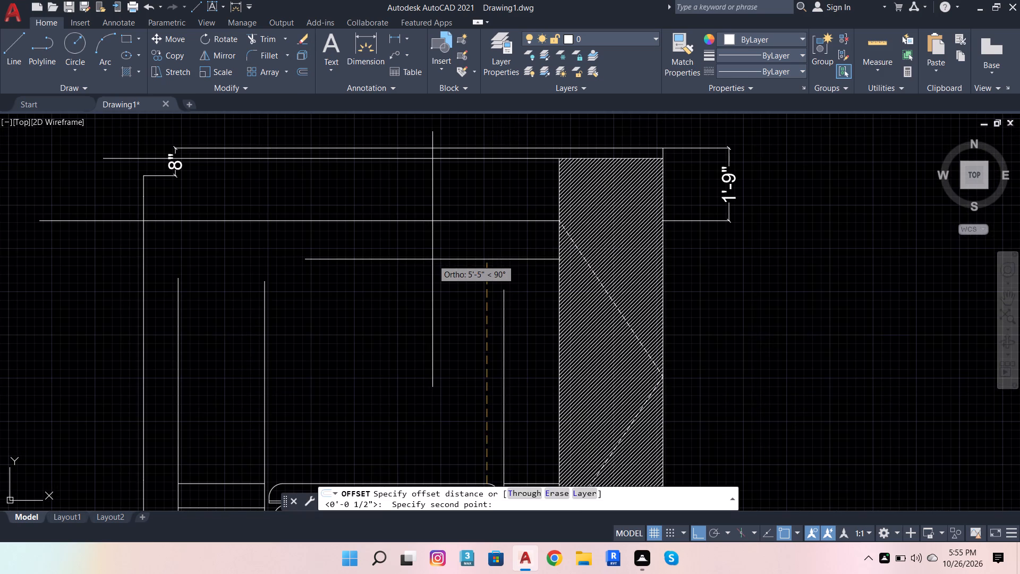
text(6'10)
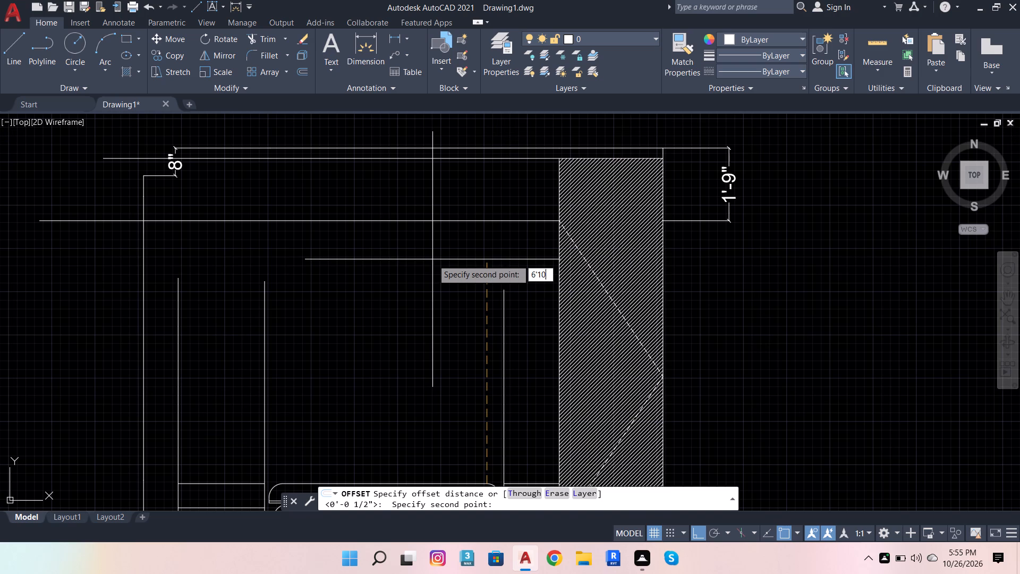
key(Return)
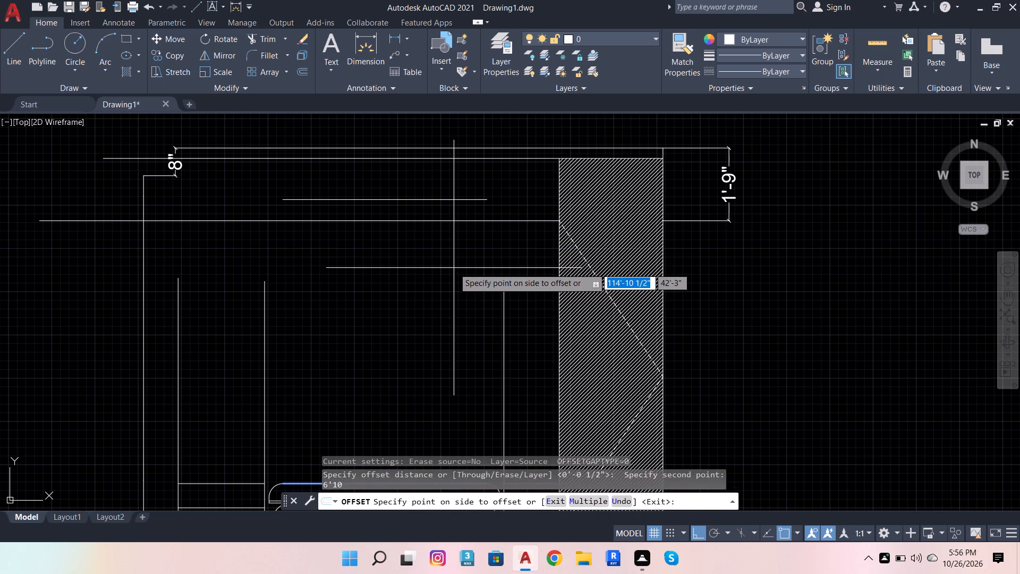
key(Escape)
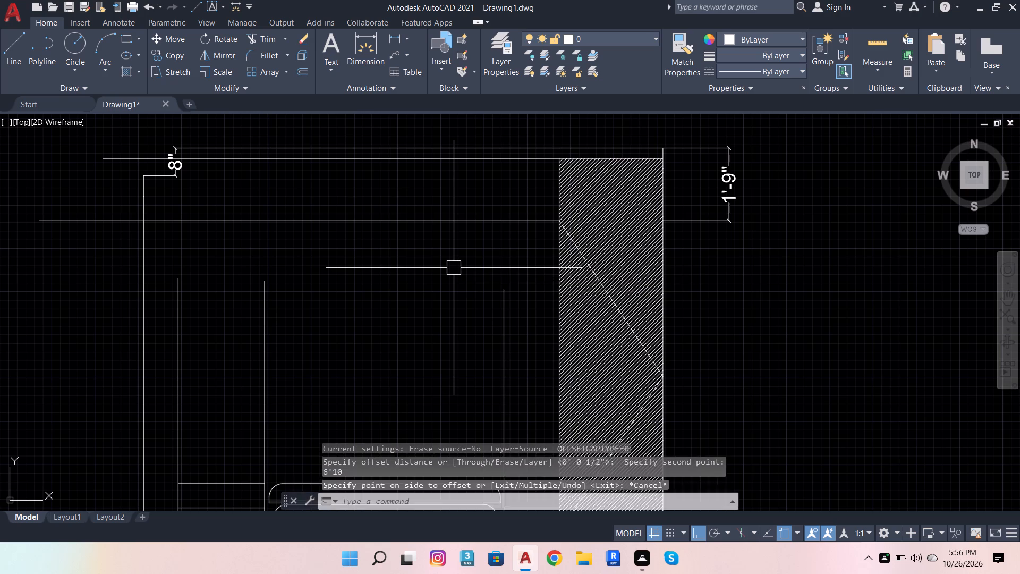
Offset the fixture's base line on the south wall 6'-10" to the north.
scroll(454, 268, down, 3)
scroll(437, 337, up, 5)
click(394, 310)
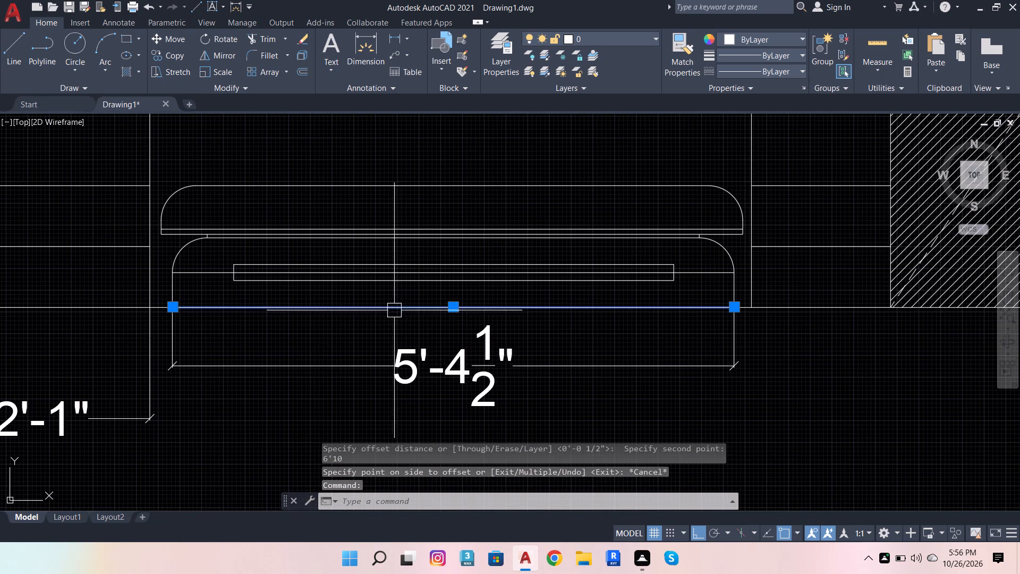
click(300, 71)
scroll(259, 325, down, 1)
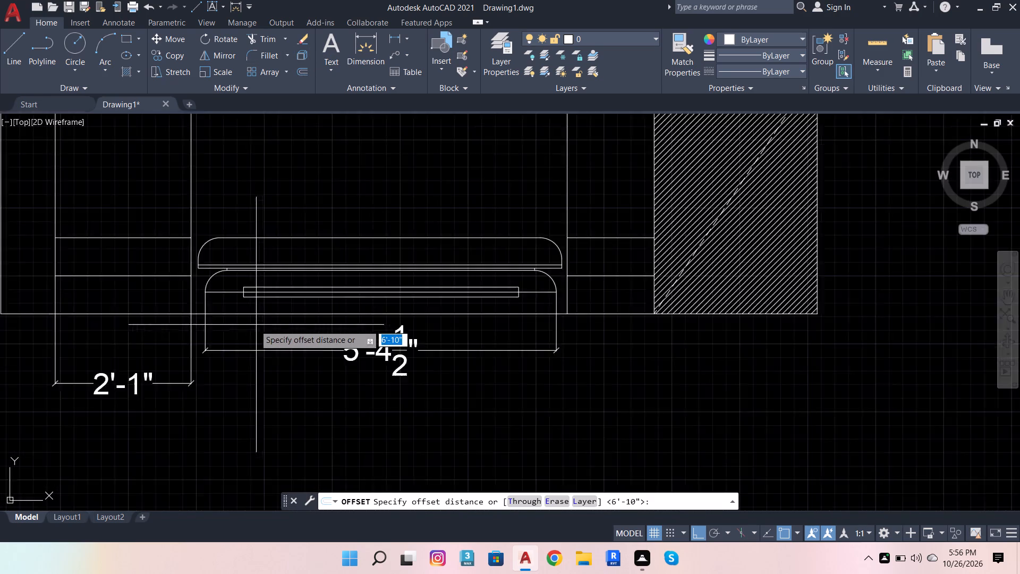
scroll(250, 323, down, 1)
click(224, 317)
scroll(244, 354, down, 3)
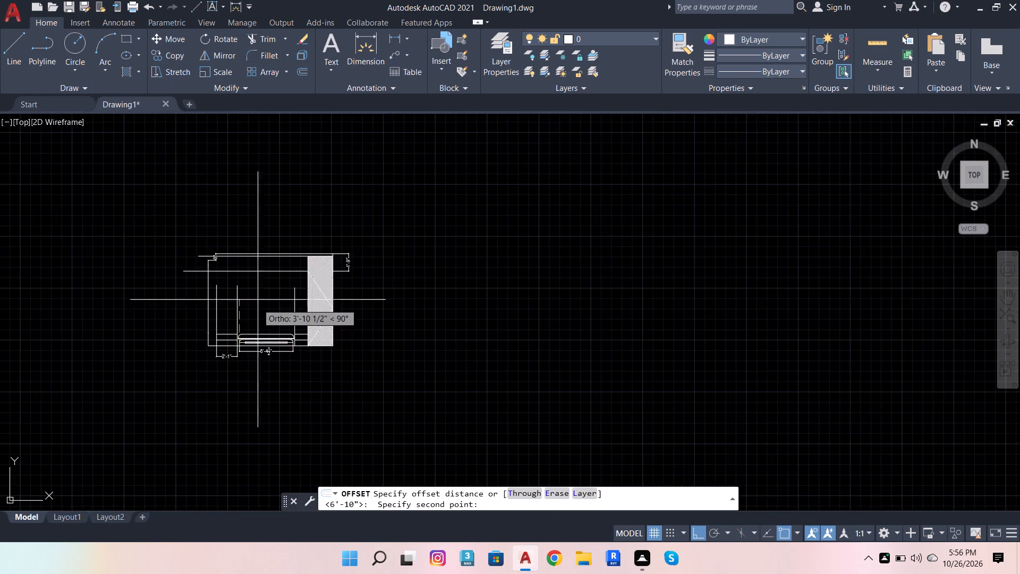
scroll(266, 277, up, 2)
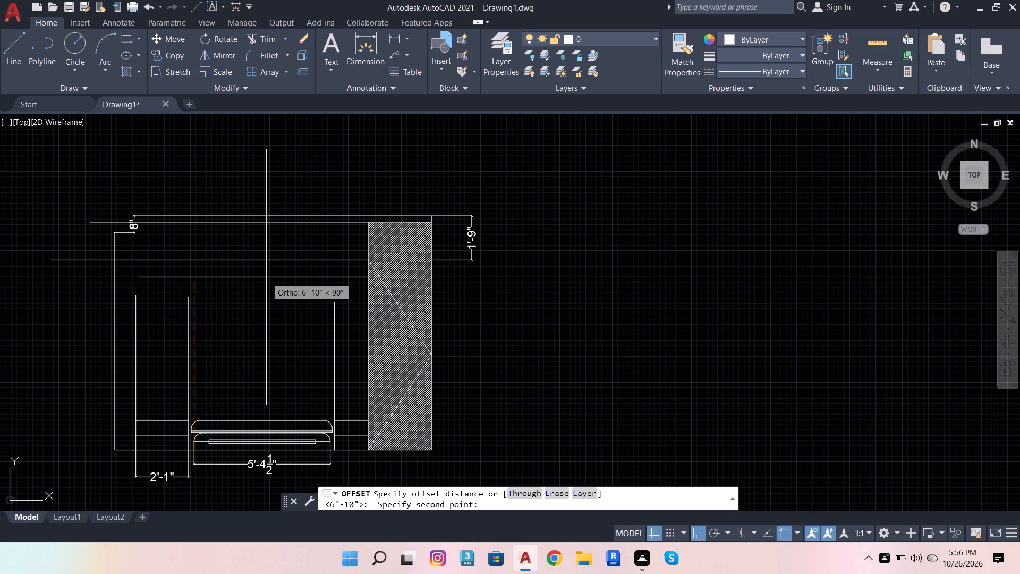
text(6'10)
key(Return)
click(266, 277)
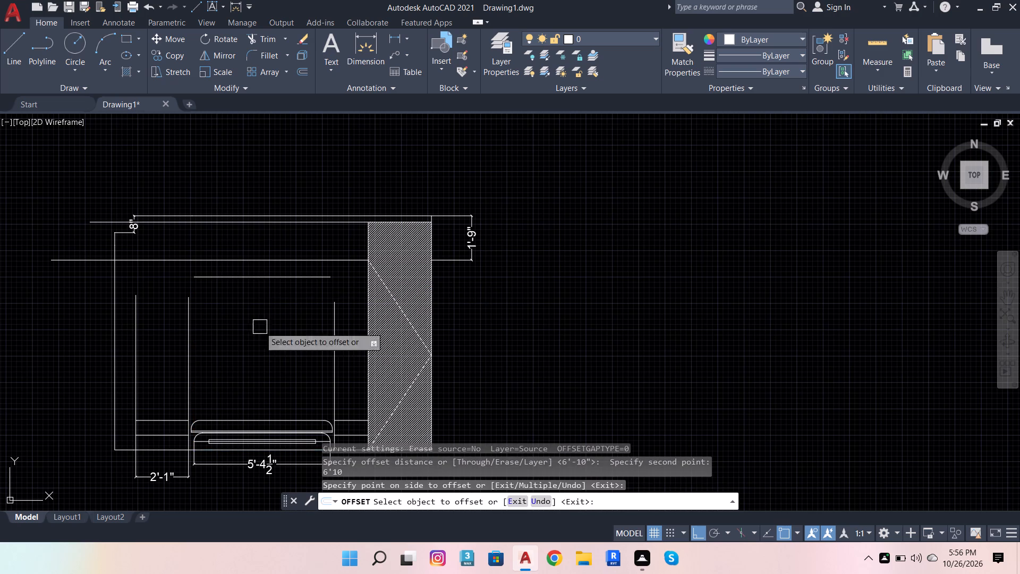
Extend the two verticals flanking the fixture up to the long horizontal line, and both ends of the offset line to those verticals.
scroll(251, 355, down, 1)
scroll(210, 367, up, 2)
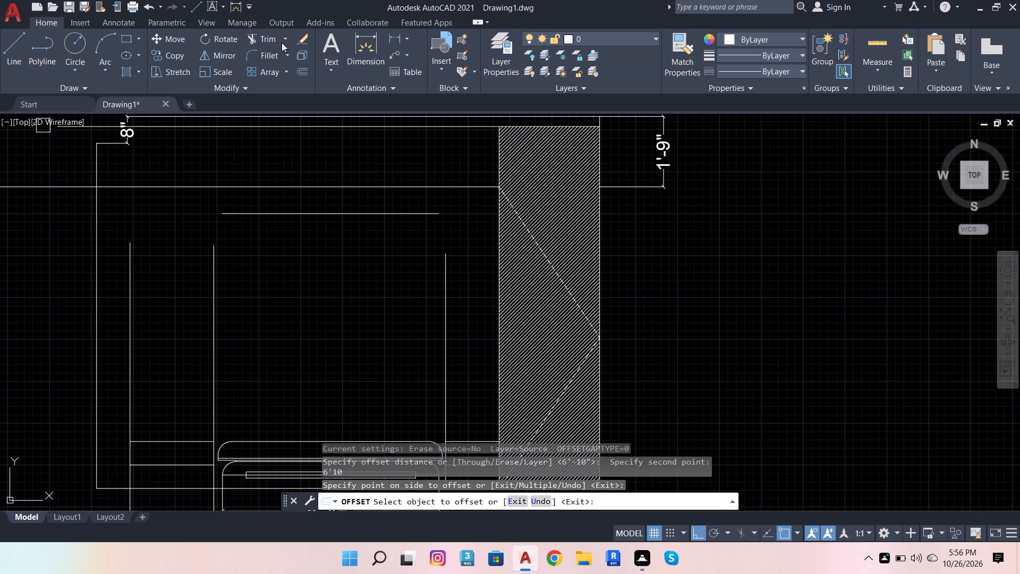
click(265, 39)
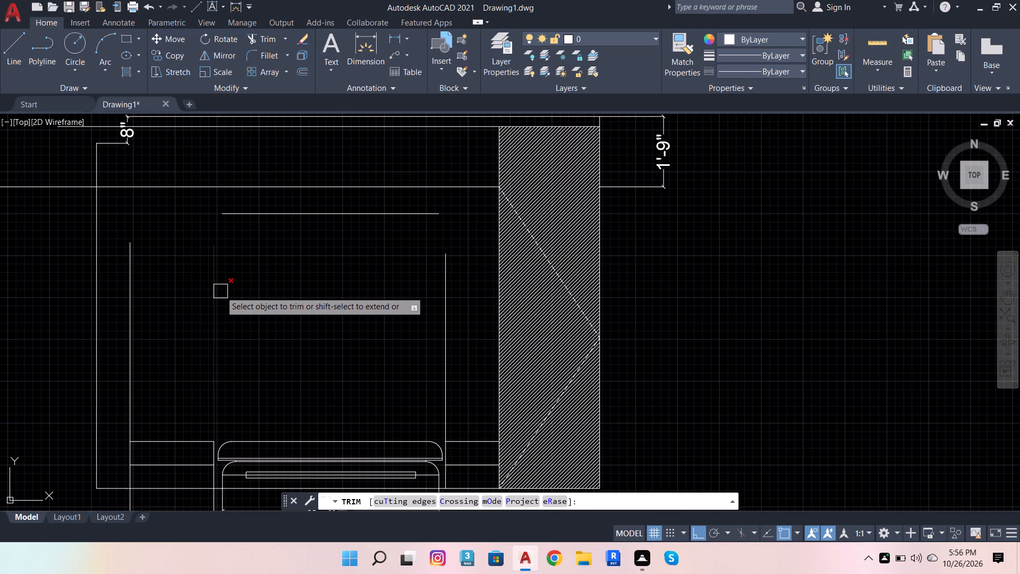
shift+click(218, 285)
shift+click(441, 301)
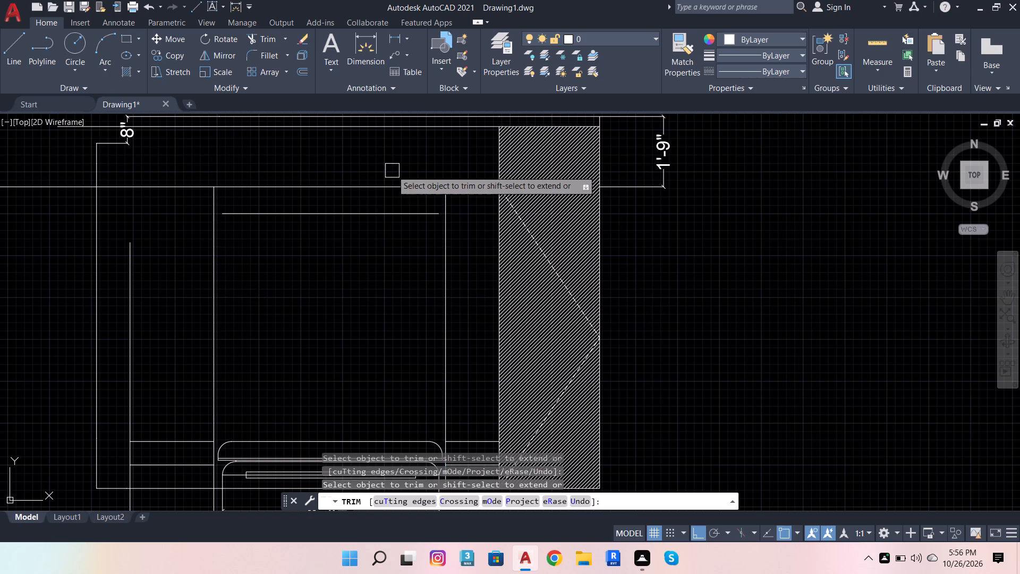
shift+click(376, 218)
shift+click(326, 217)
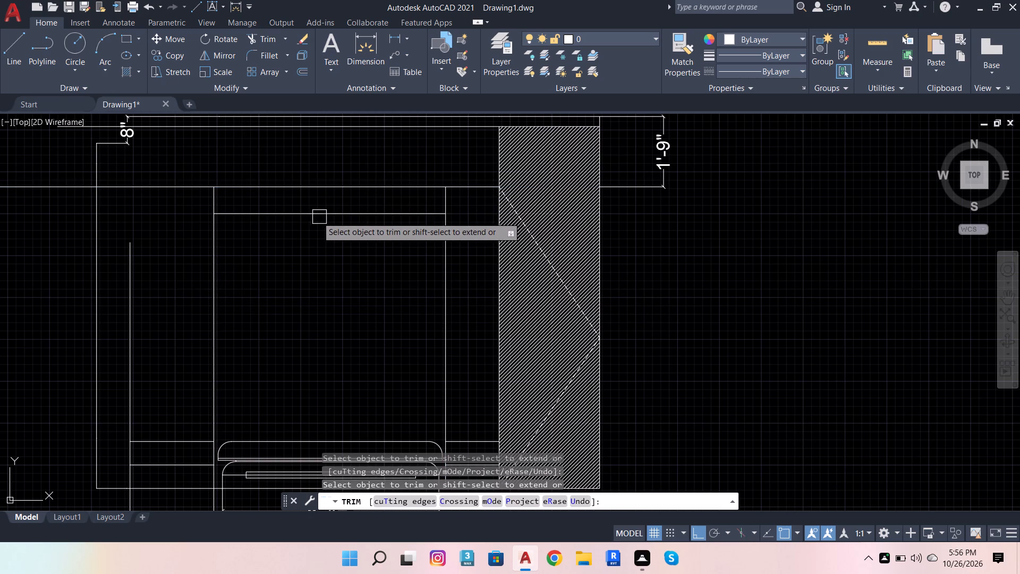
key(Escape)
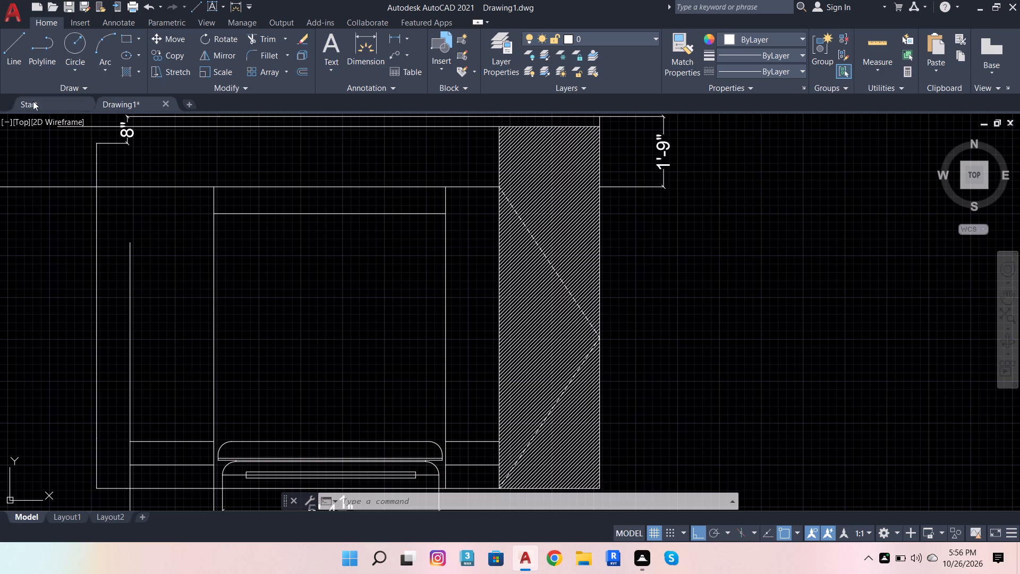
Draw a three-point arc from the west end of the 2'-1" bay's upper horizontal line through its east end, finishing above the fixture.
click(109, 37)
click(133, 441)
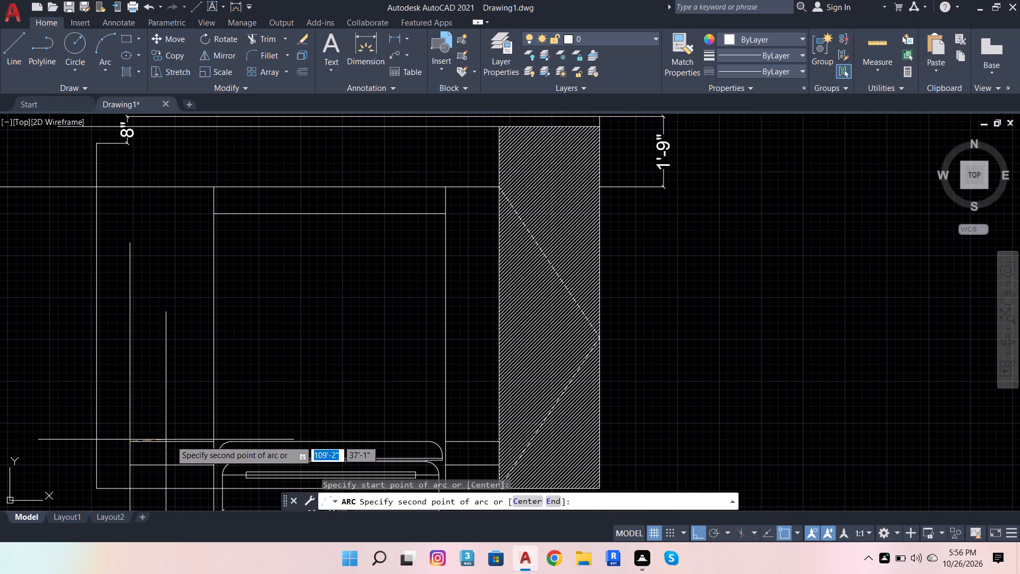
click(211, 442)
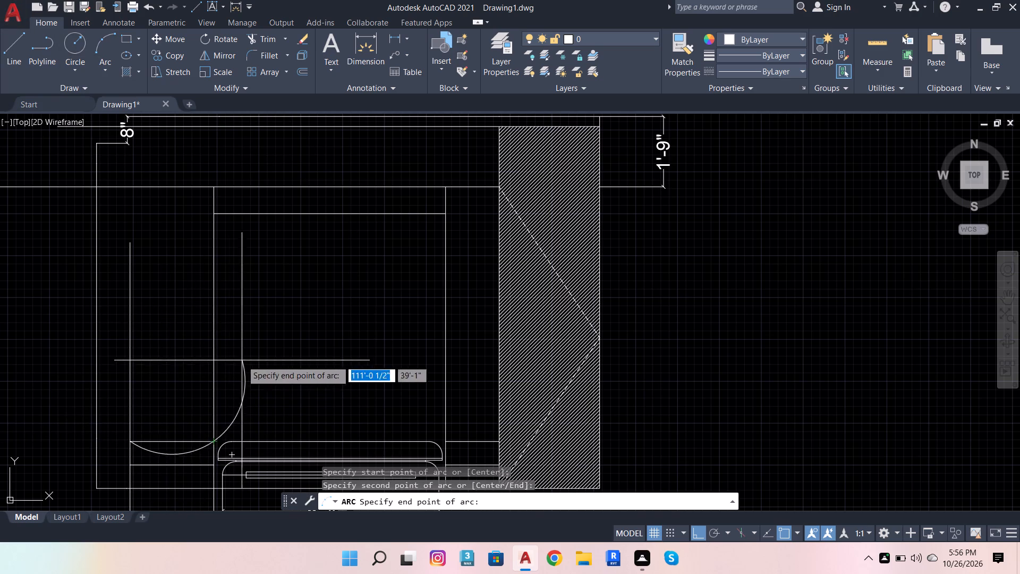
scroll(305, 345, down, 1)
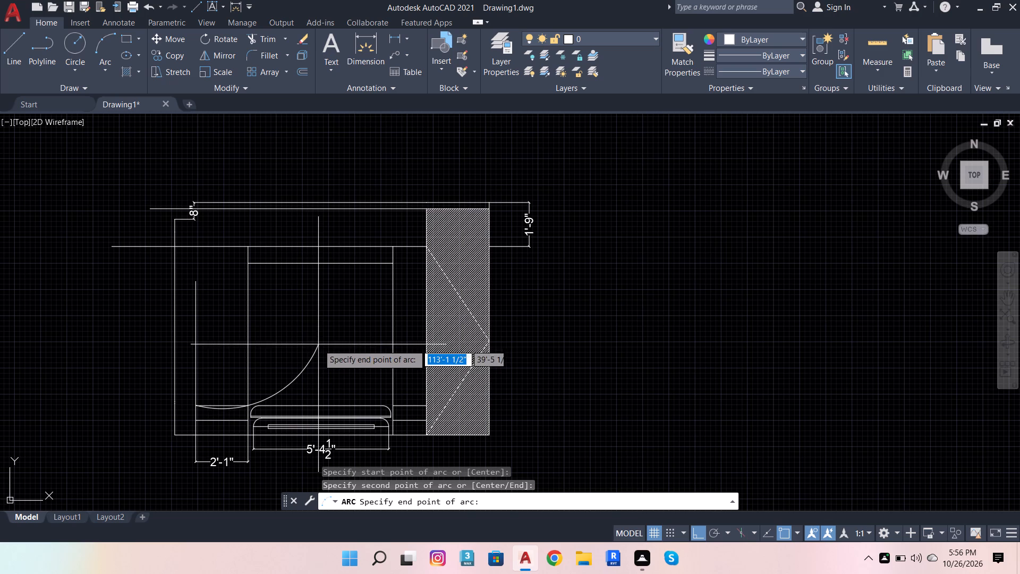
click(317, 342)
Trim away the arc's tail east of the 2'-1" bay and the straight line spanning the arc.
scroll(263, 400, up, 2)
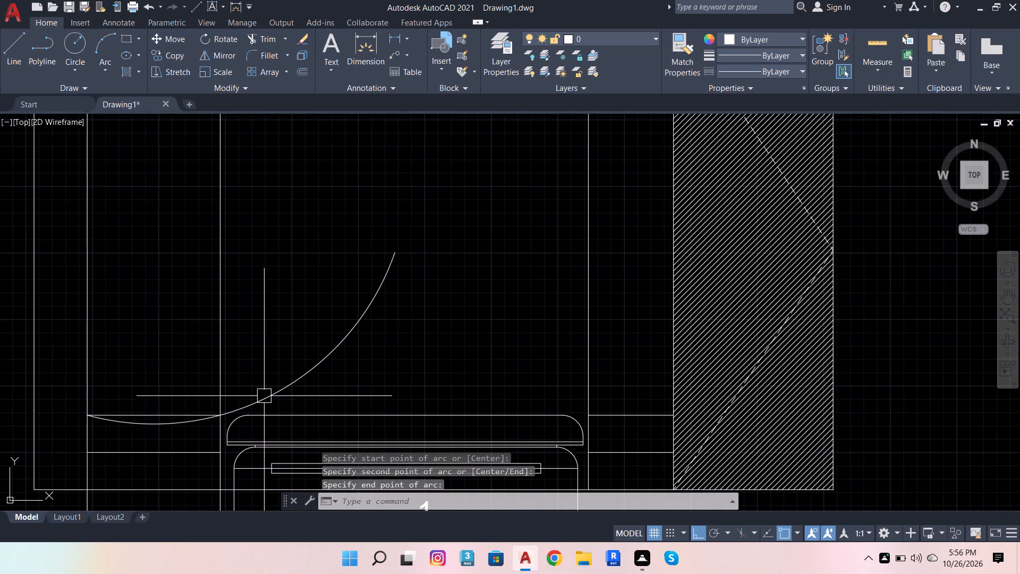
click(271, 38)
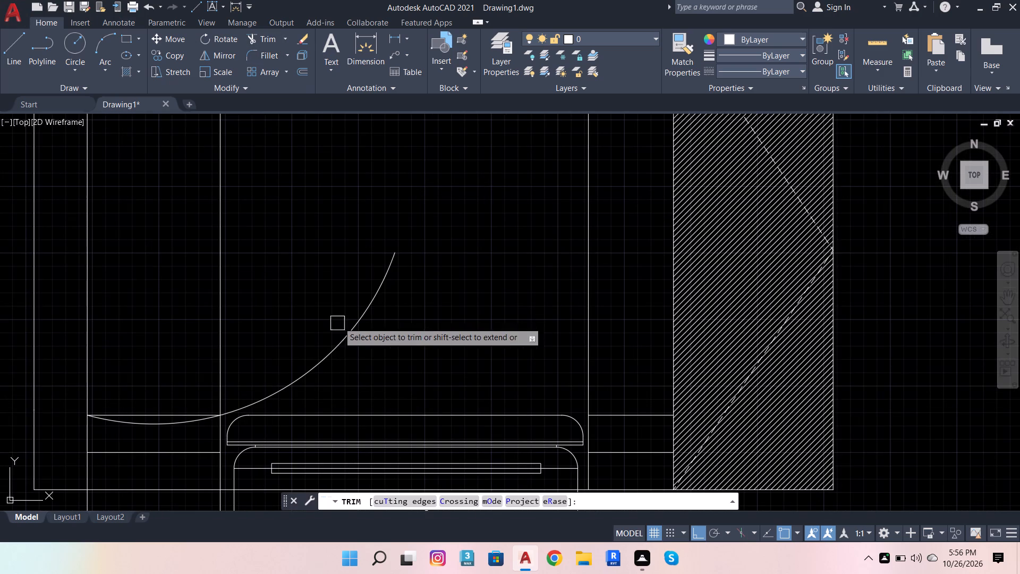
click(317, 356)
click(162, 415)
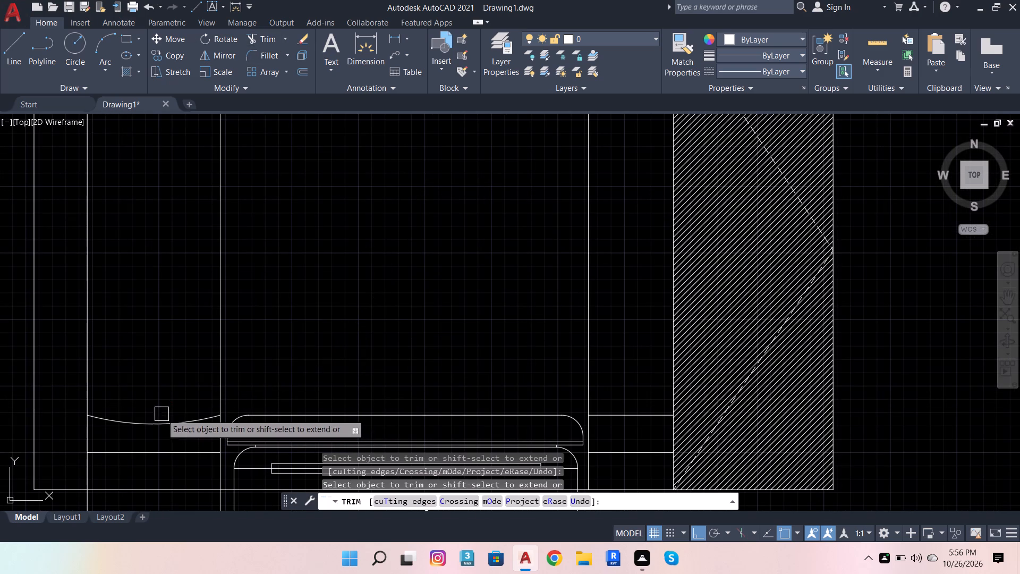
Draw a three-point arc from the east end of the eastern bay's upper horizontal line through its west end, finishing above the fixture.
scroll(300, 202, down, 1)
scroll(572, 335, up, 1)
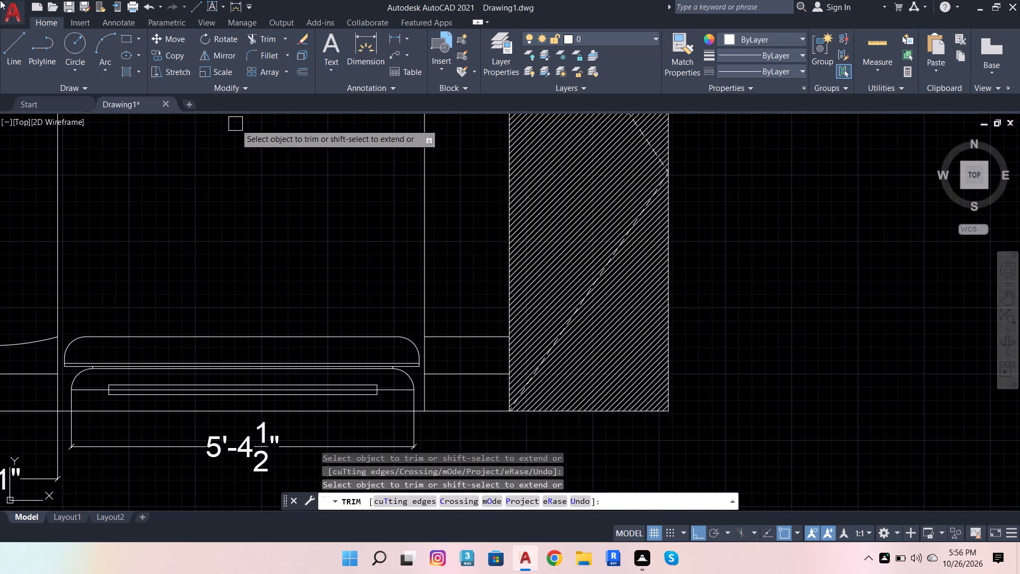
click(109, 48)
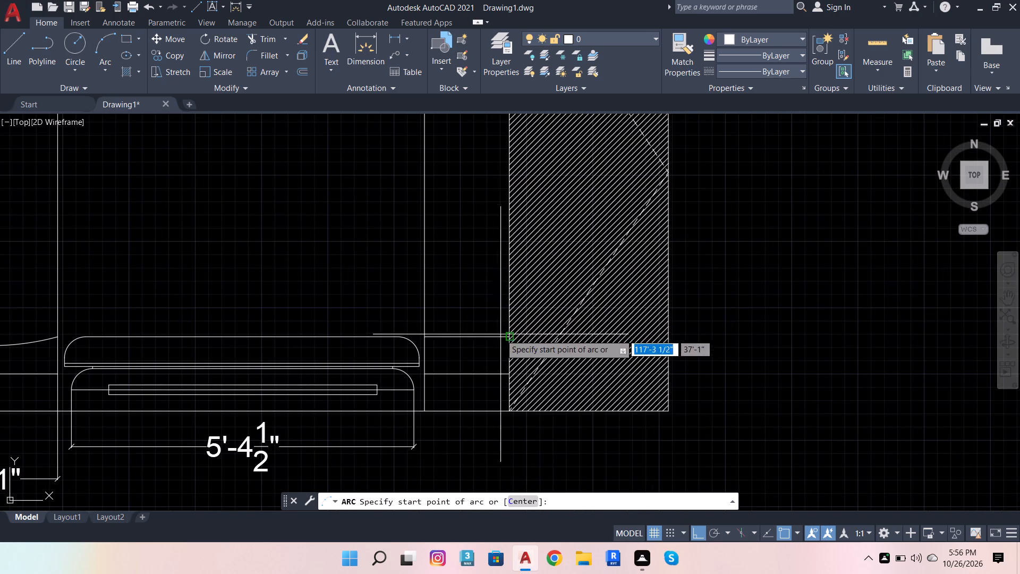
click(508, 337)
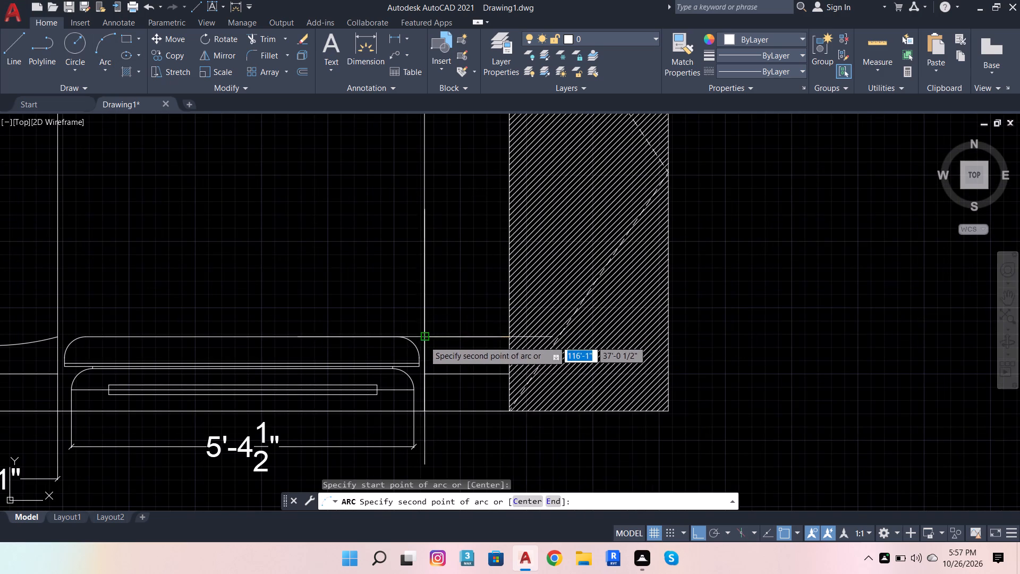
click(424, 341)
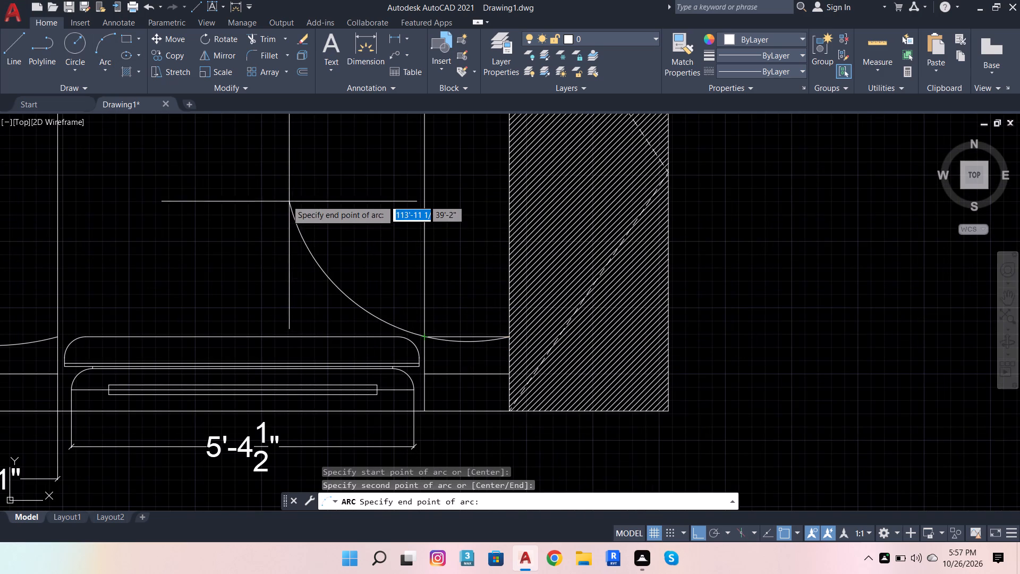
click(318, 221)
Trim away the arc's tail west of the eastern bay and the straight line spanning the arc.
click(262, 44)
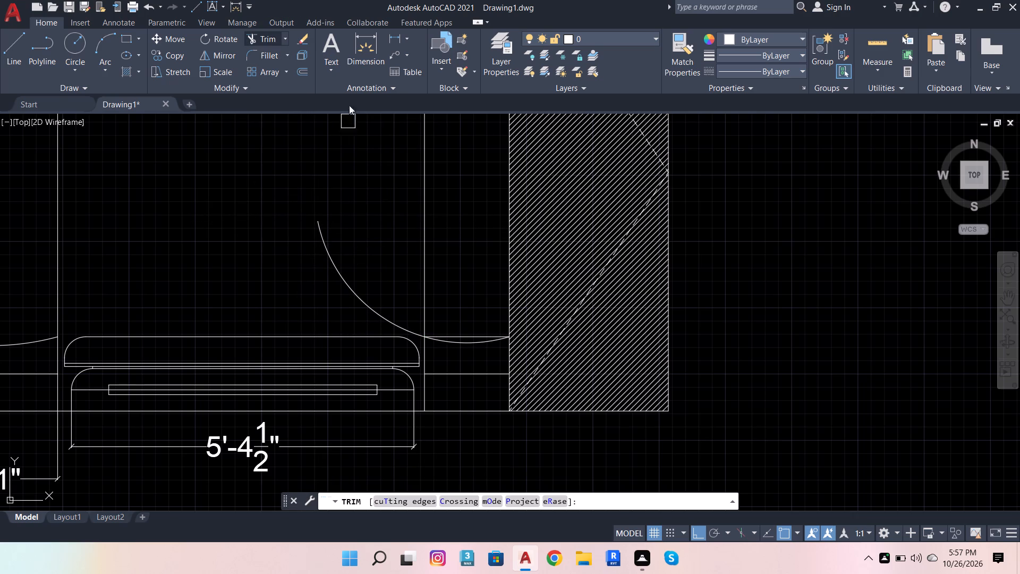
click(345, 282)
scroll(449, 346, up, 3)
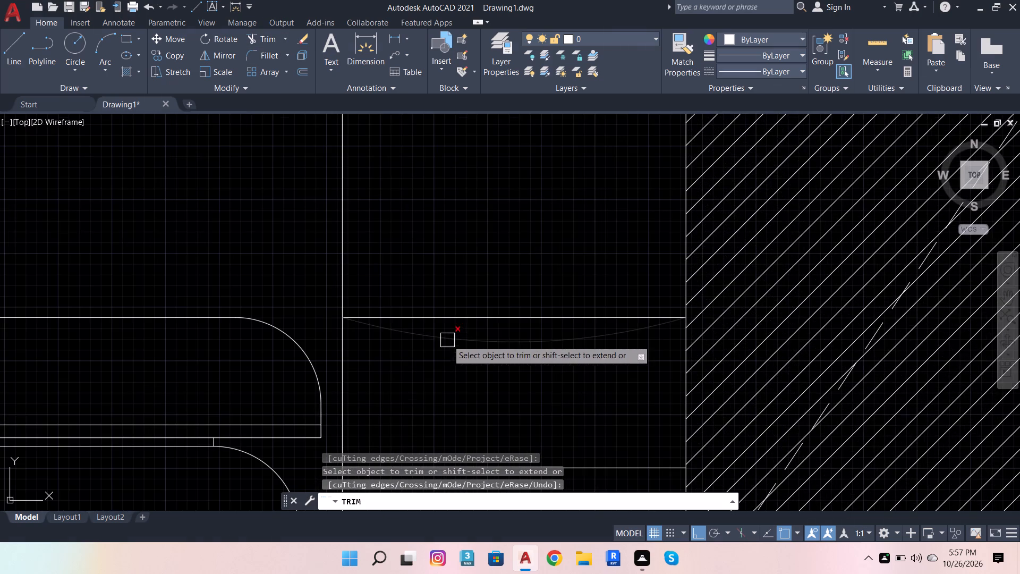
click(471, 323)
scroll(406, 167, down, 2)
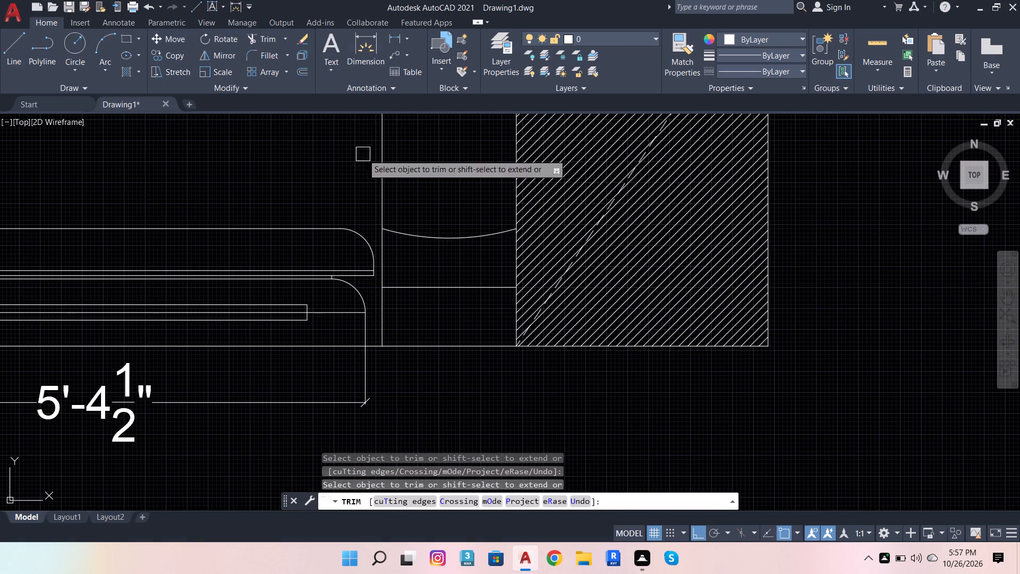
Offset the arcs of the 2'-1" bay and the eastern bay 1" to the north.
scroll(462, 208, down, 2)
scroll(121, 166, up, 2)
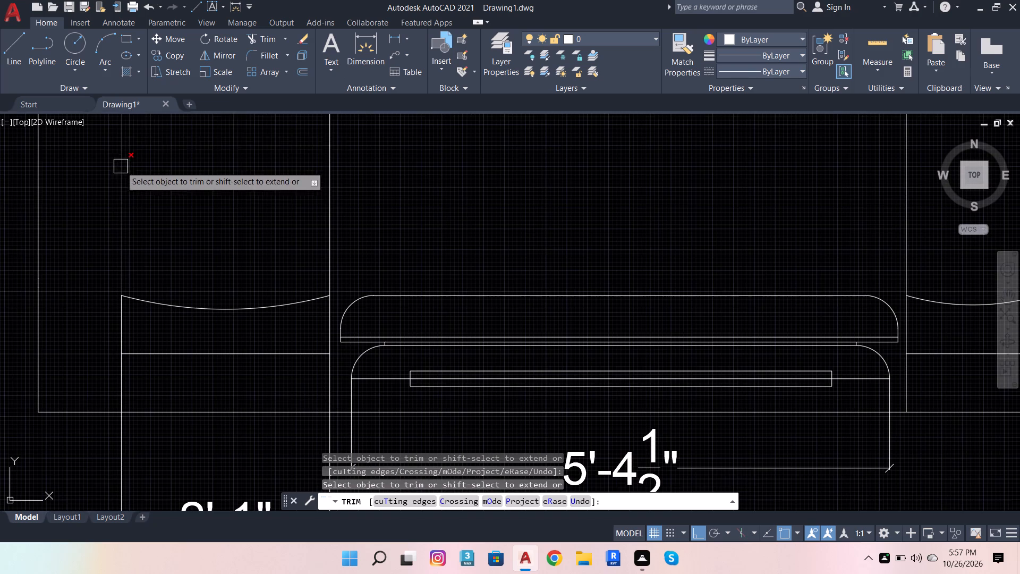
click(306, 76)
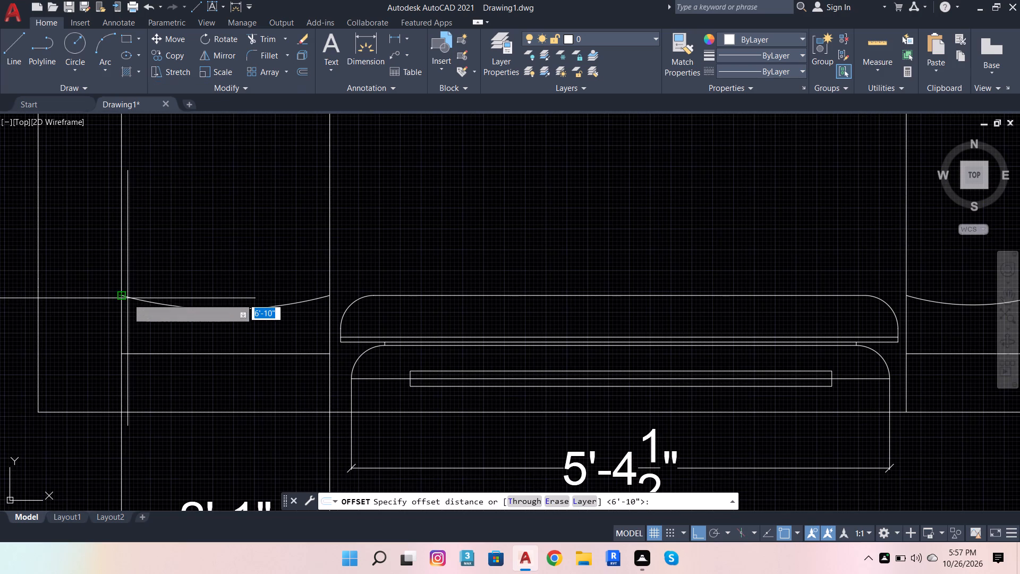
click(128, 298)
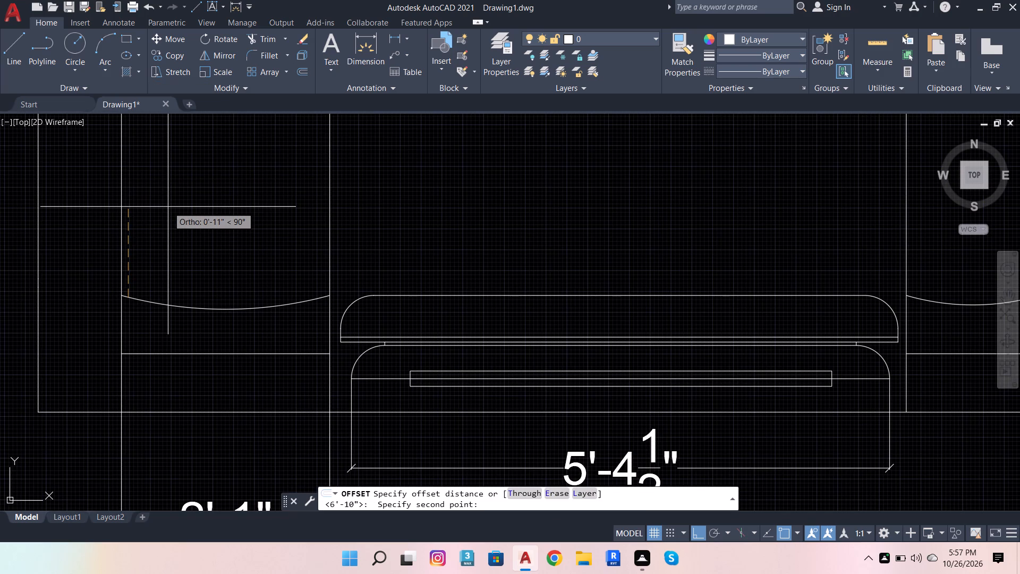
key(1)
key(Return)
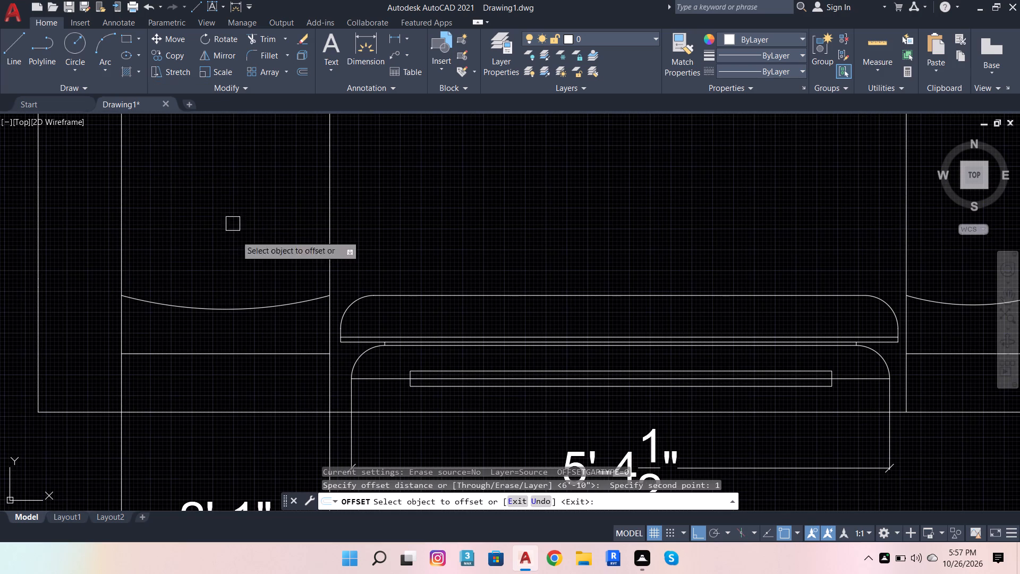
click(261, 304)
click(239, 280)
scroll(188, 341, down, 1)
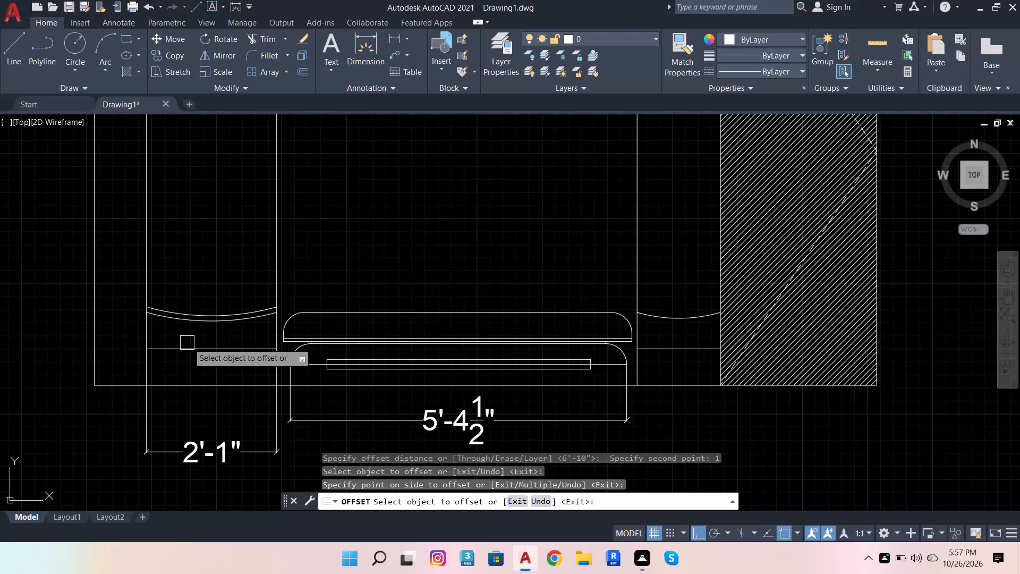
click(674, 312)
click(667, 301)
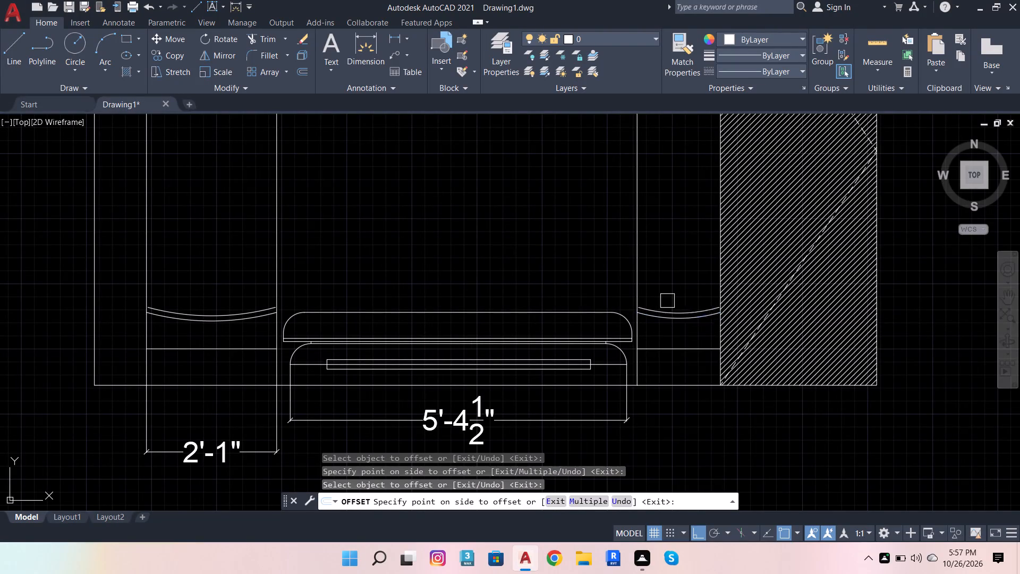
Extend both ends of each offset arc to the vertical sides of its bay.
click(266, 35)
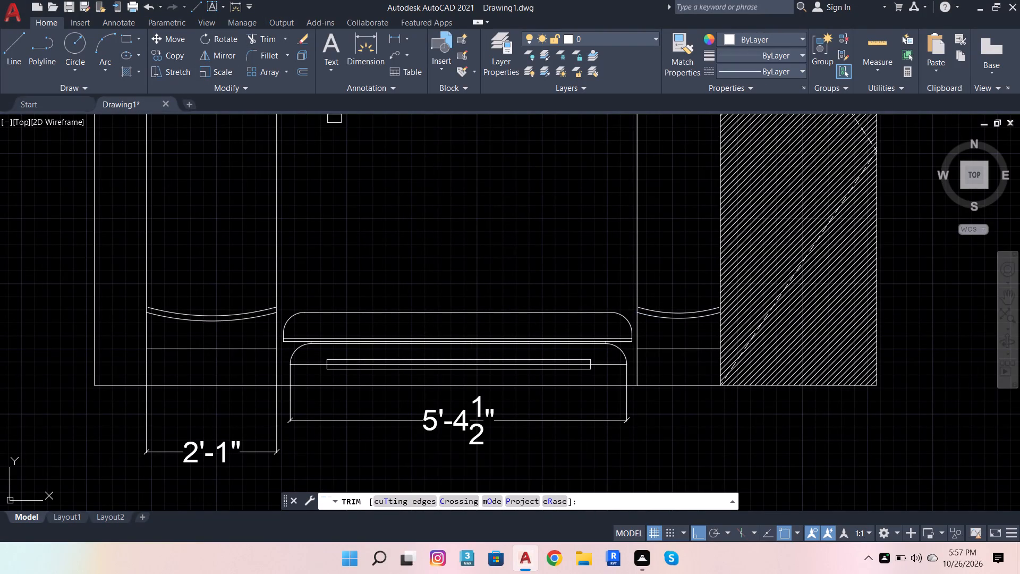
scroll(186, 302, up, 2)
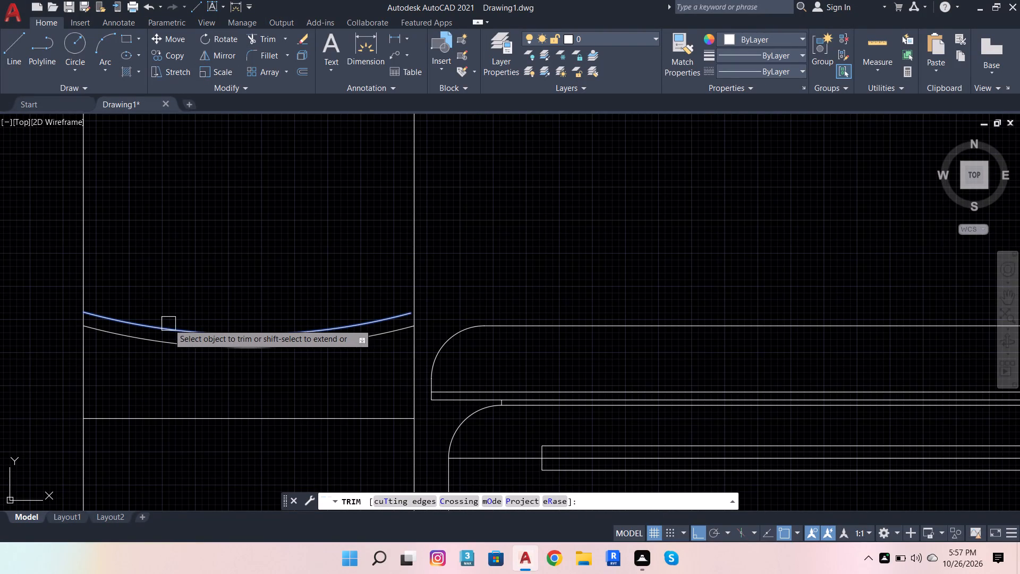
shift+click(165, 323)
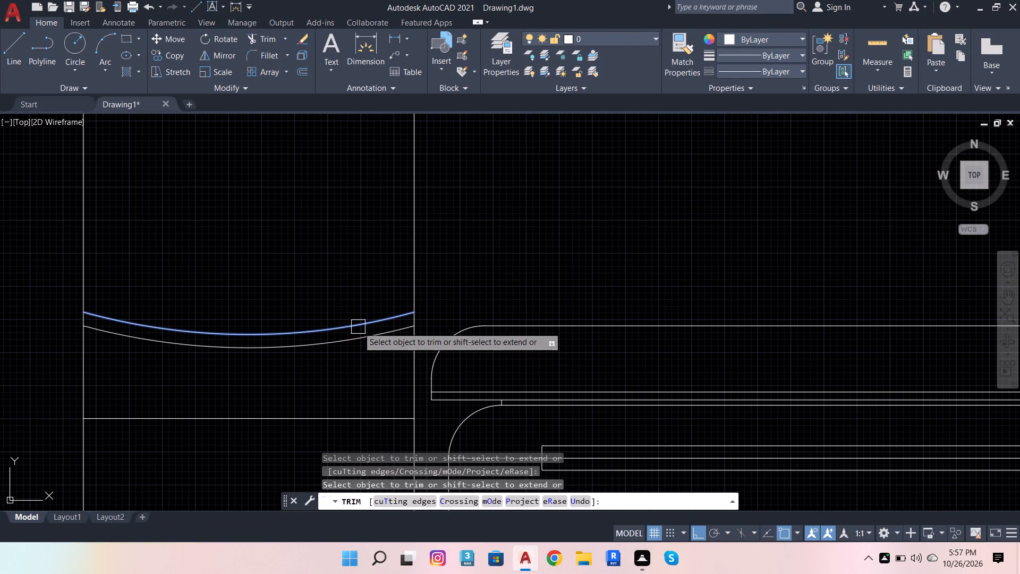
shift+click(358, 327)
shift+scroll(135, 333, down, 2)
scroll(663, 332, up, 2)
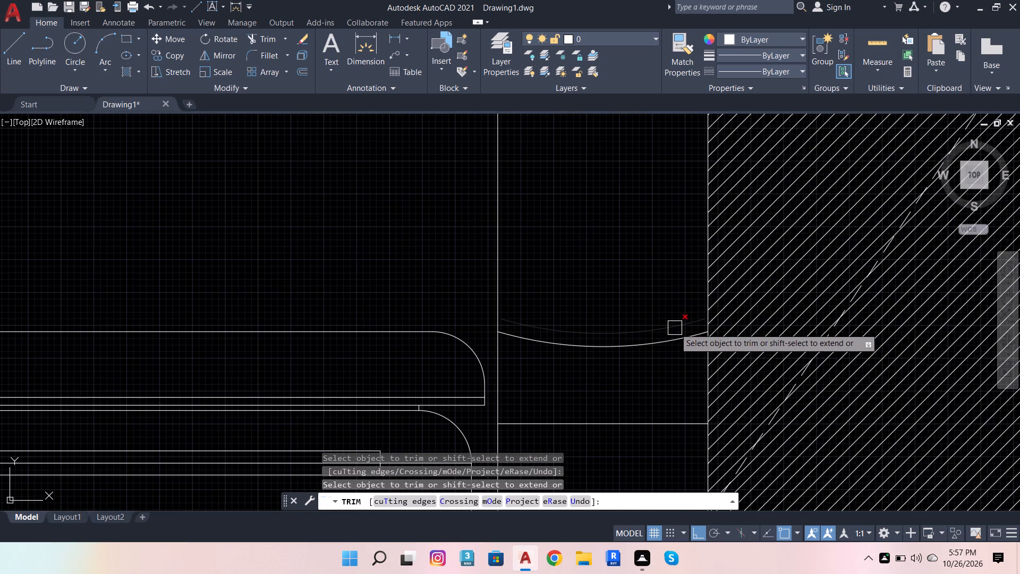
shift+click(555, 331)
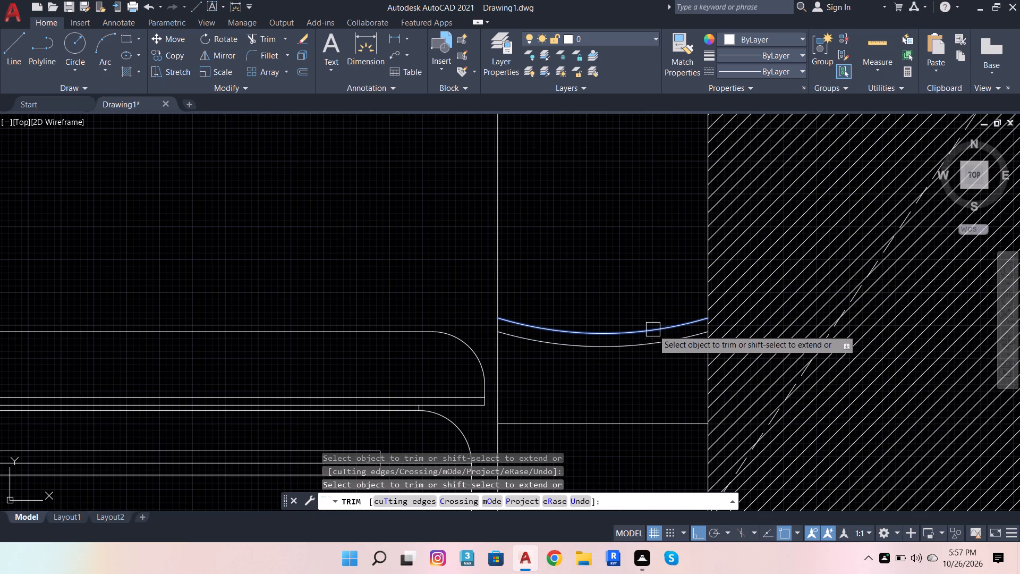
shift+click(658, 329)
scroll(398, 309, down, 2)
scroll(555, 349, down, 1)
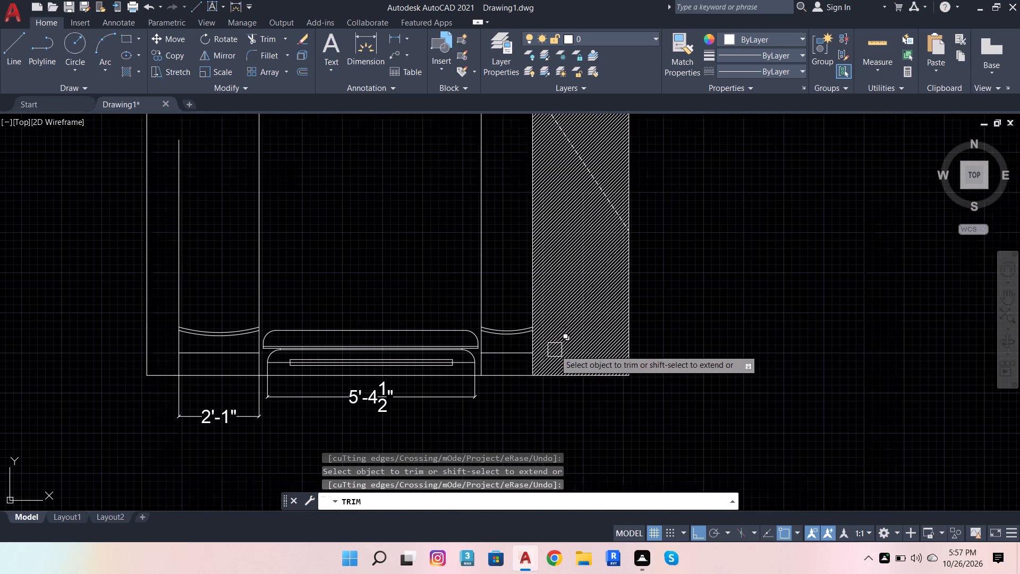
key(Escape)
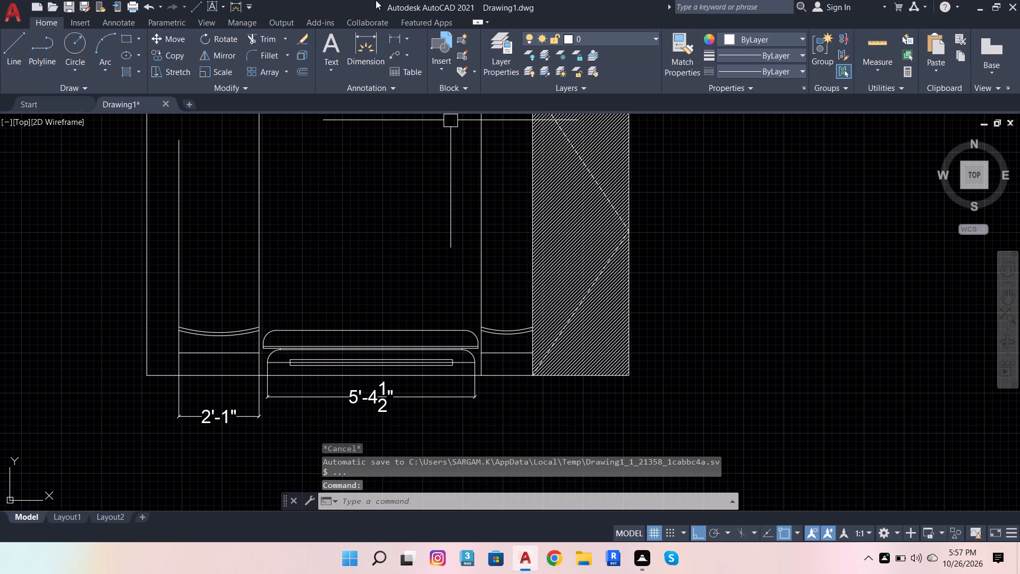
Dimension the widths of the eastern bay and the hatched strip, placing both dimensions below the south wall.
click(375, 40)
scroll(469, 393, up, 2)
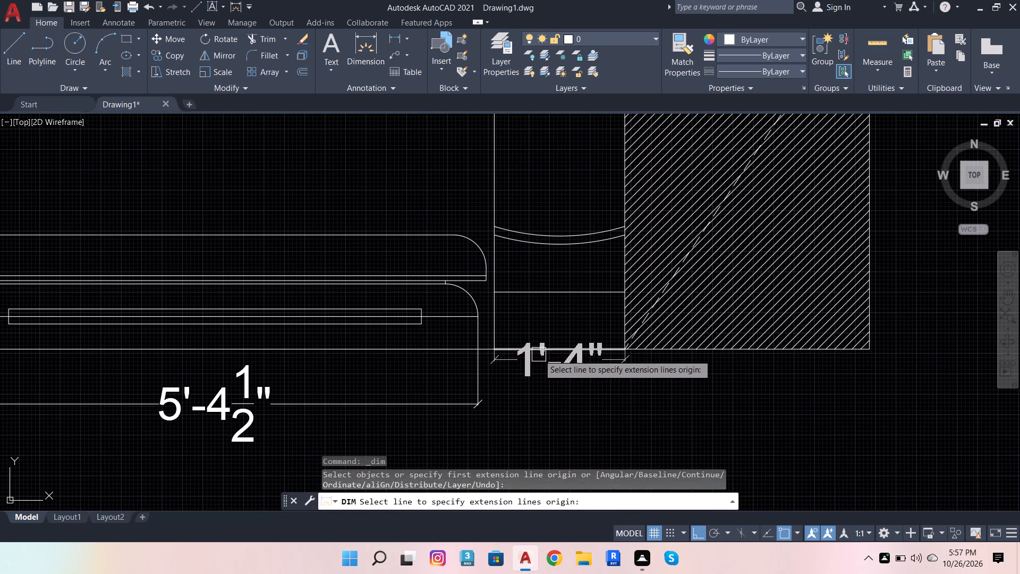
click(539, 354)
click(477, 408)
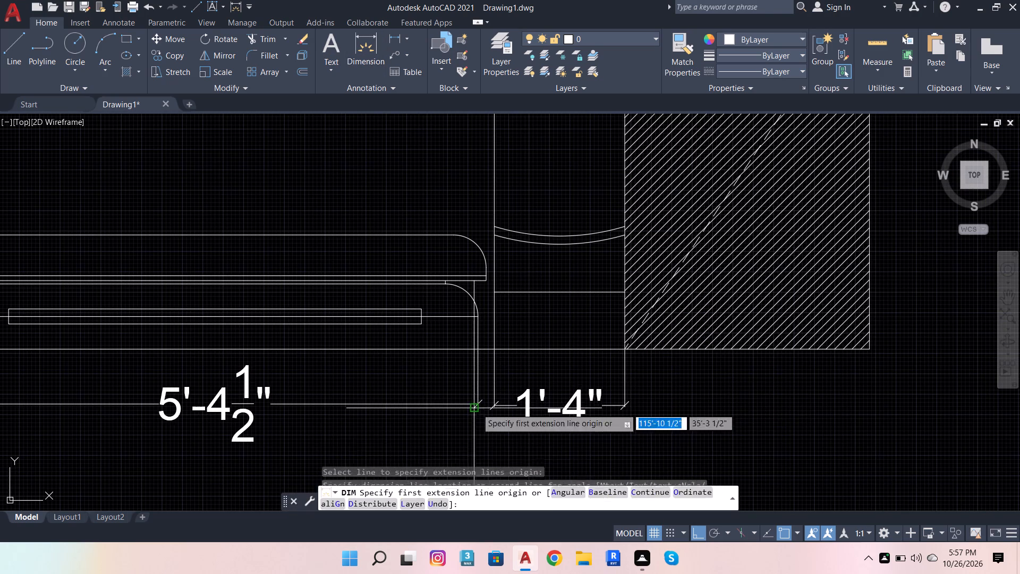
click(697, 352)
click(631, 415)
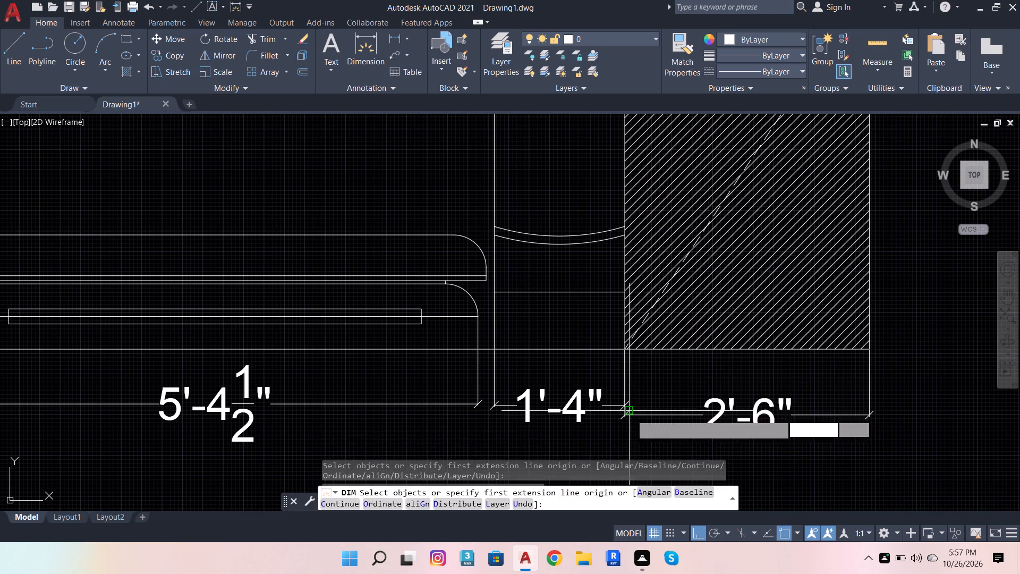
scroll(635, 404, up, 4)
scroll(605, 322, down, 5)
key(Escape)
key(Escape)
key(Escape)
key(Escape)
key(Escape)
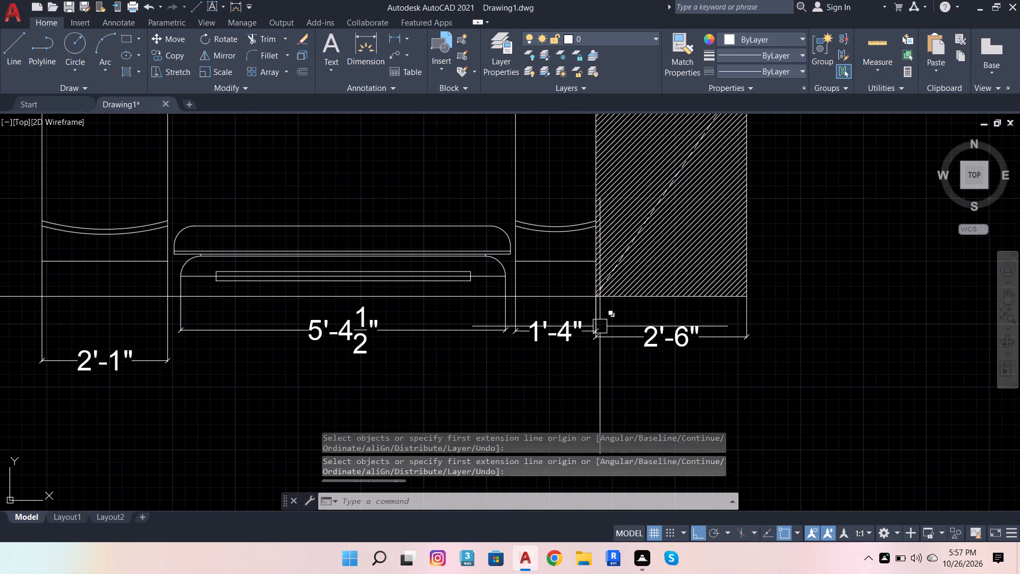
Examine the fixture's rounded east end, the adjoining bay and the dimensions below the south wall.
scroll(509, 283, up, 2)
scroll(479, 195, down, 3)
scroll(464, 201, up, 4)
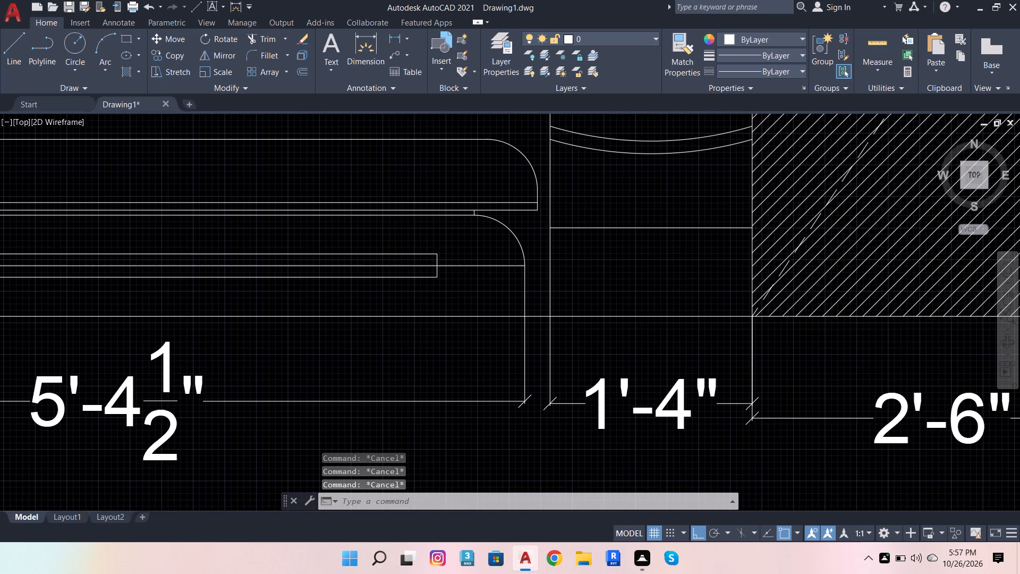
scroll(455, 141, down, 2)
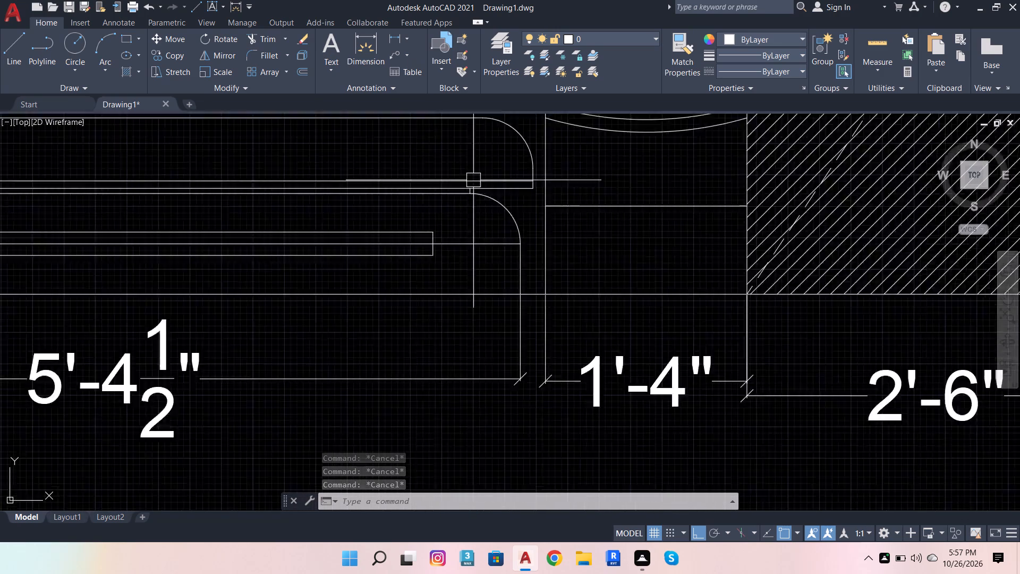
scroll(474, 182, down, 1)
scroll(519, 259, down, 2)
scroll(473, 228, up, 4)
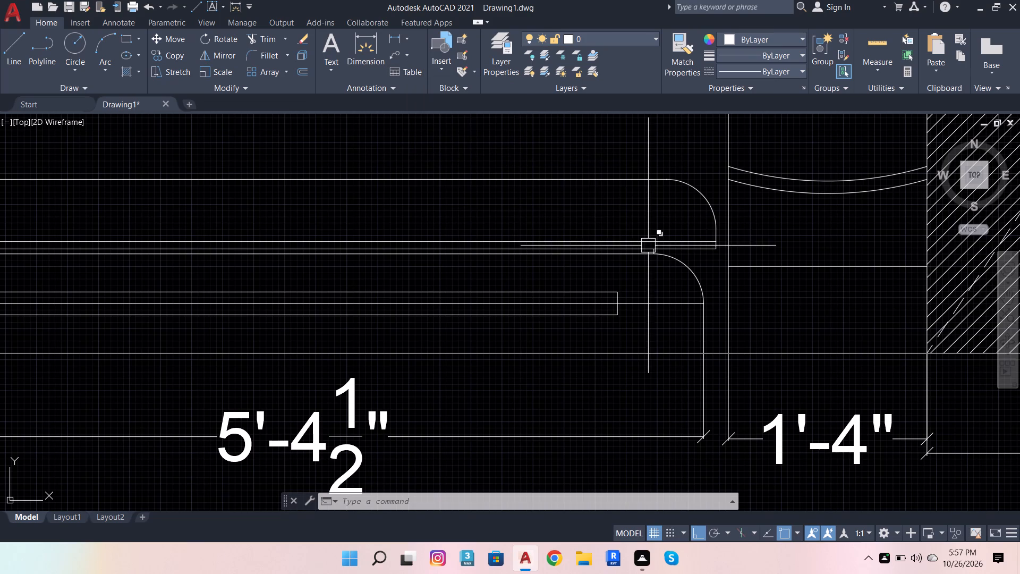
scroll(645, 248, up, 3)
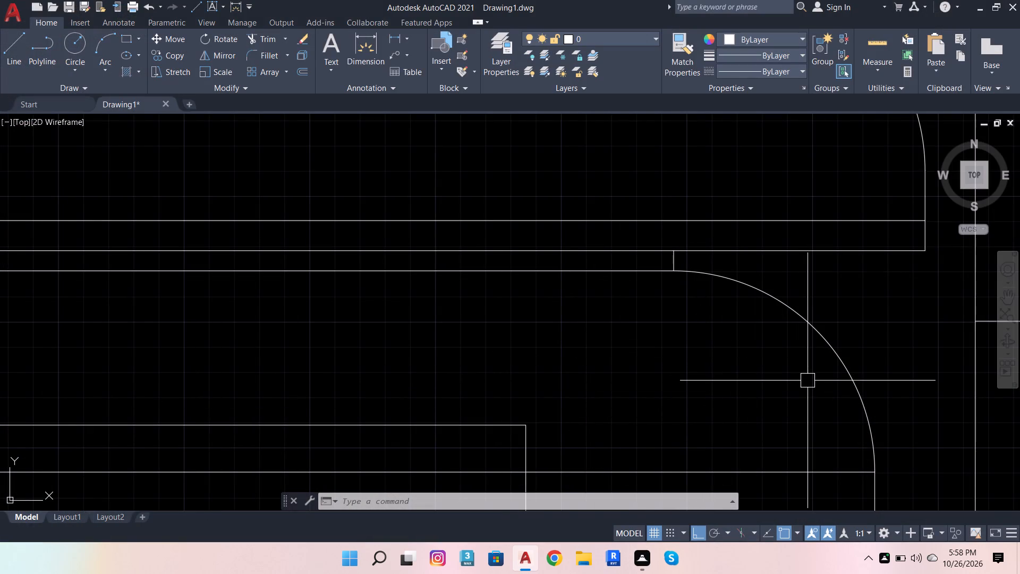
scroll(699, 336, down, 2)
scroll(628, 344, down, 1)
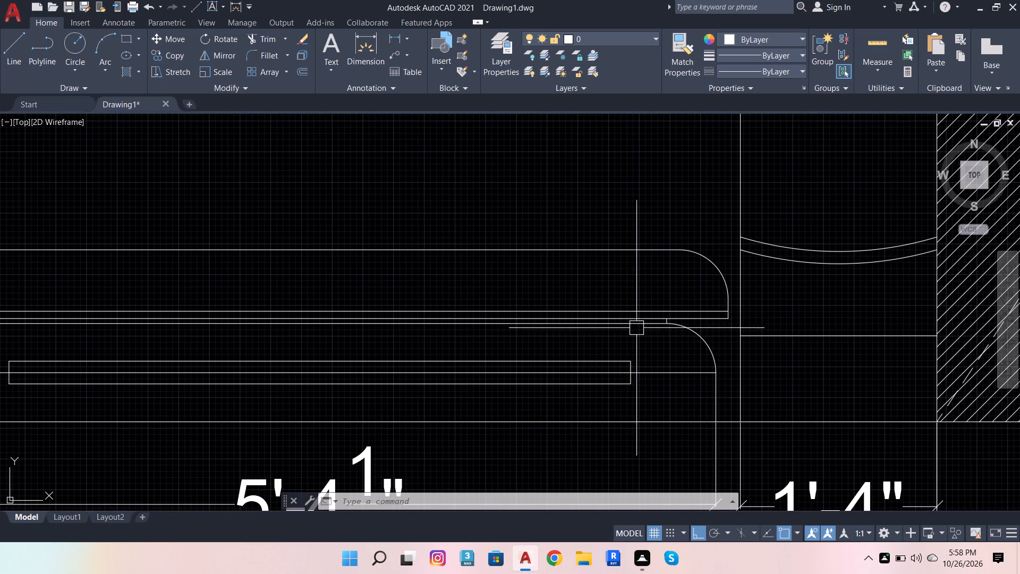
scroll(624, 289, down, 2)
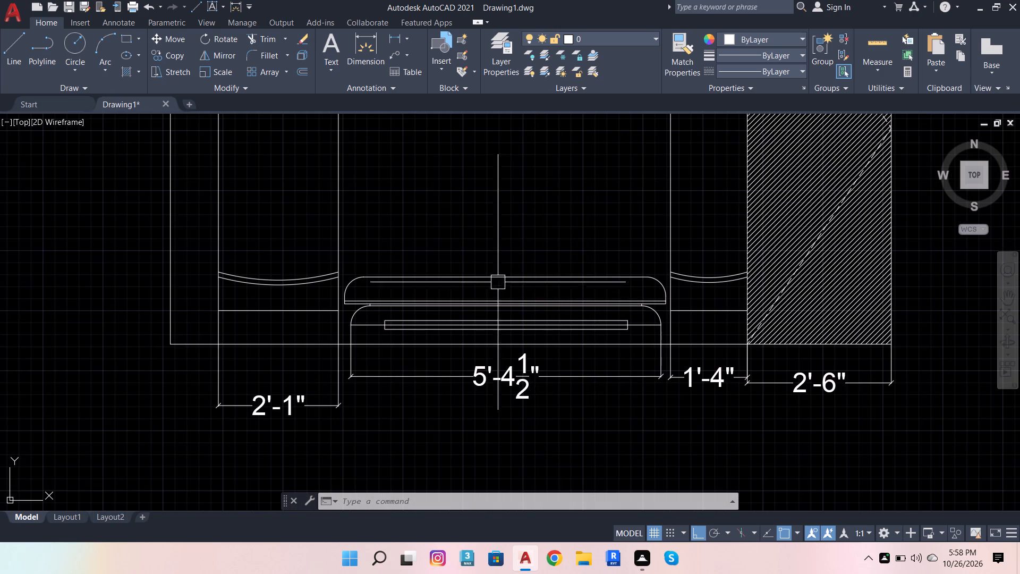
Set the default text height (TEXTSIZE) to 4.
scroll(79, 333, up, 1)
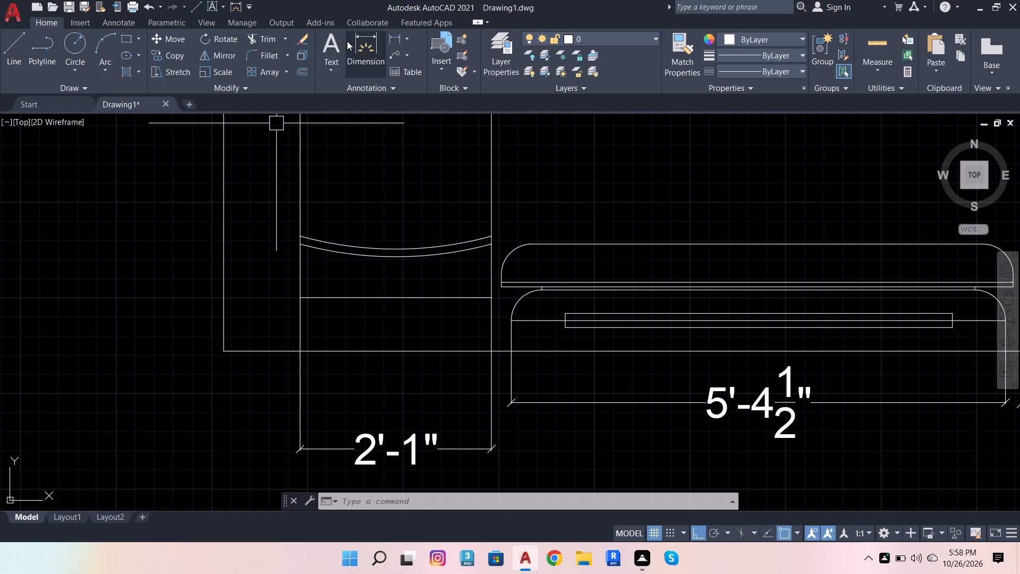
key(t)
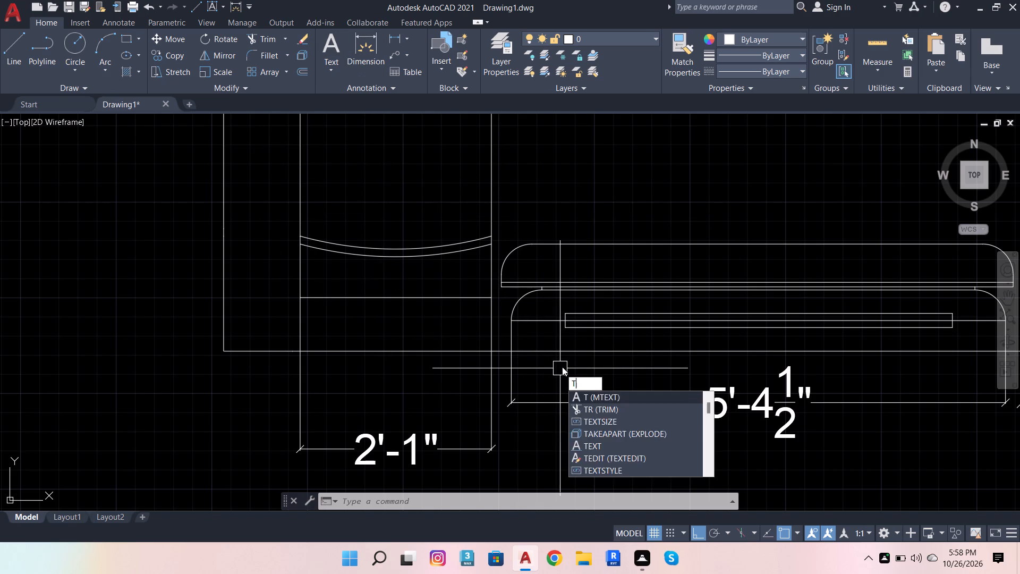
key(e)
click(632, 397)
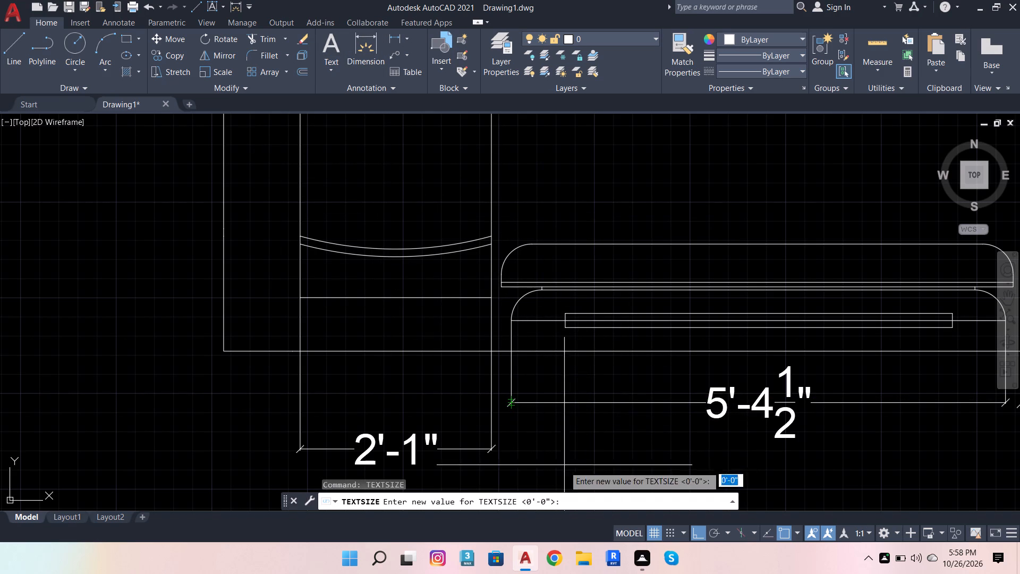
click(571, 501)
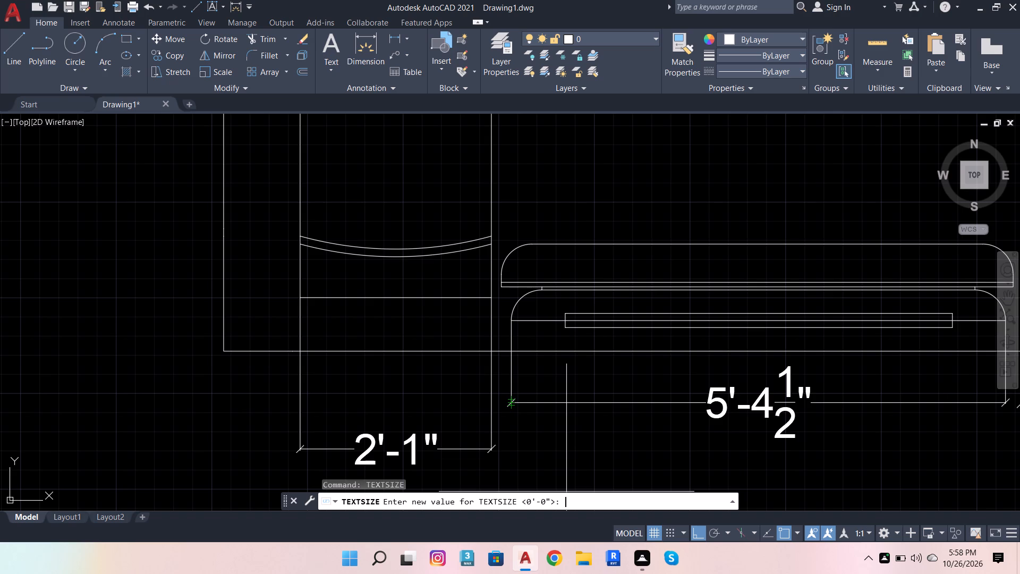
key(4)
key(Return)
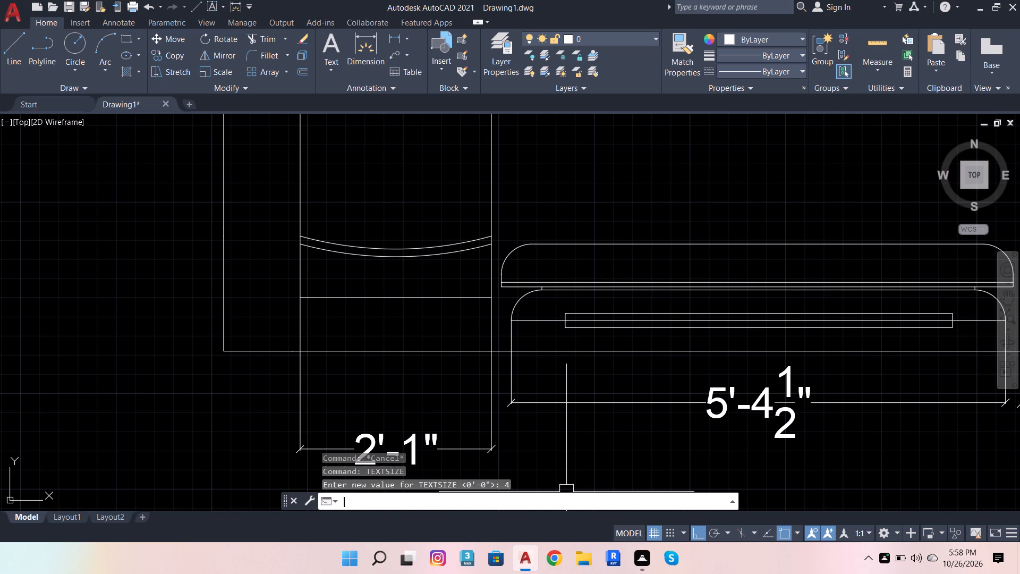
Add the centred multiline text label OPEN in the western bay, between the double arc and the horizontal line below it.
click(332, 42)
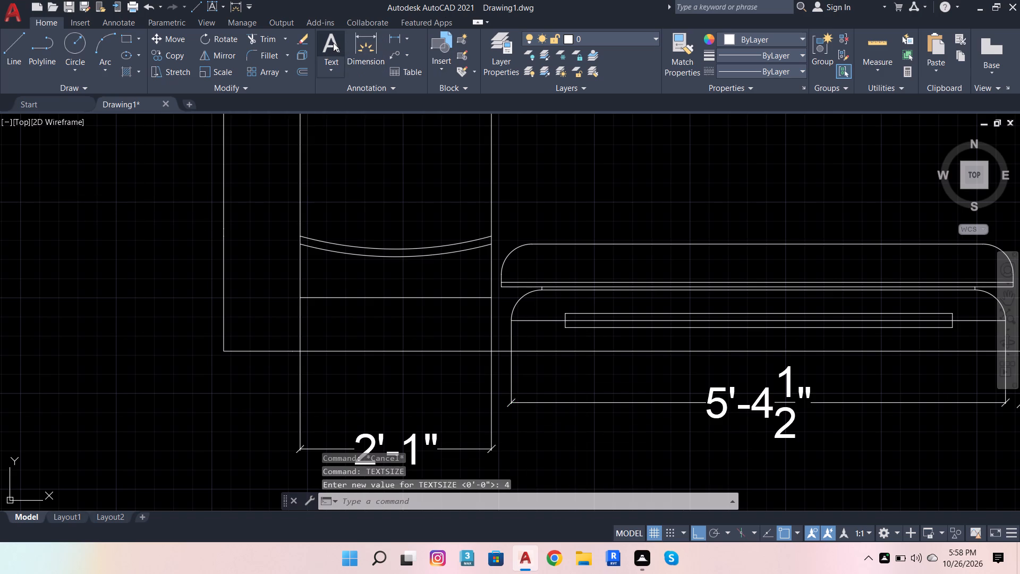
scroll(335, 309, up, 3)
click(255, 124)
scroll(329, 159, down, 2)
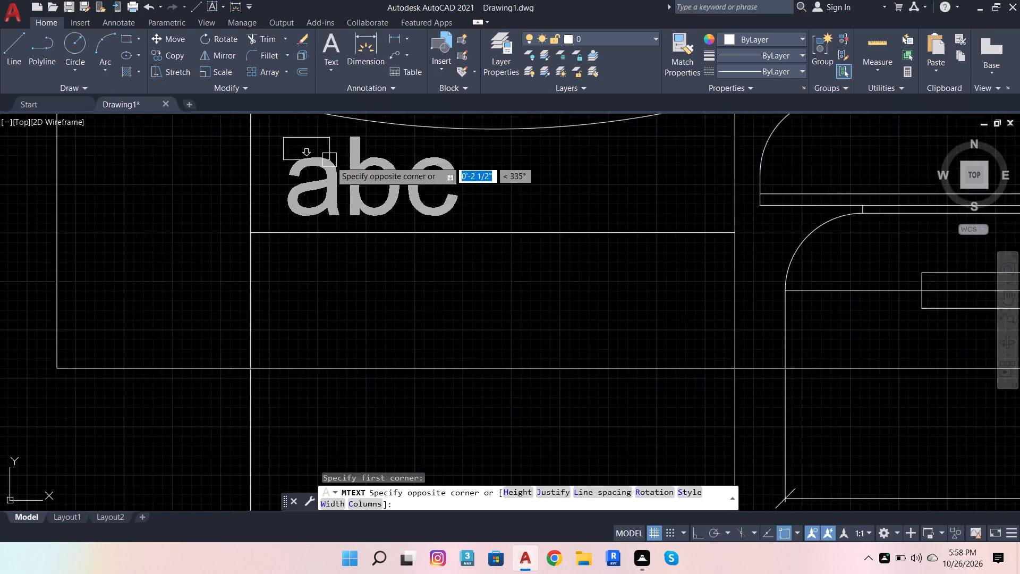
scroll(332, 161, down, 1)
scroll(474, 168, up, 2)
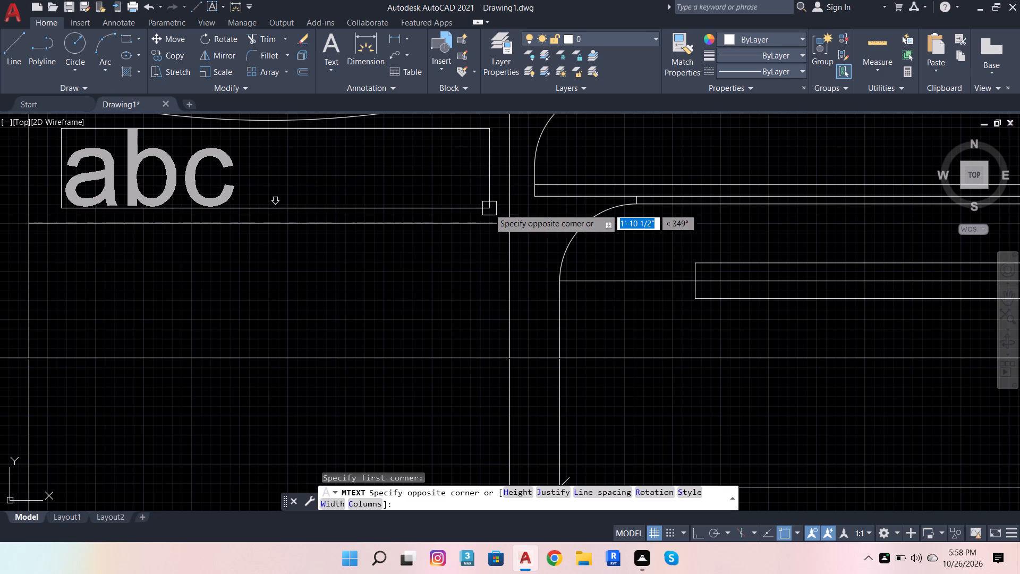
click(477, 213)
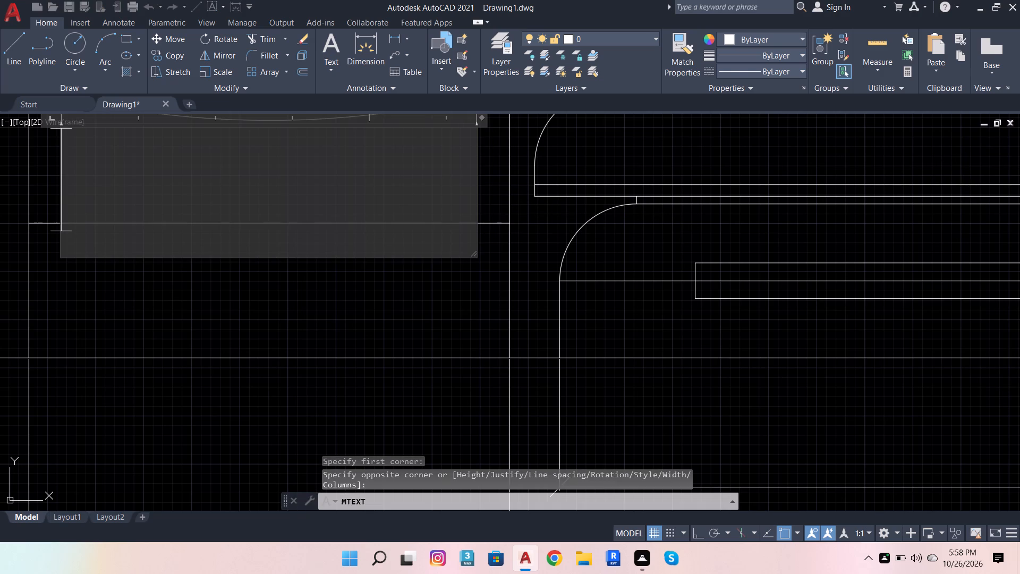
click(525, 71)
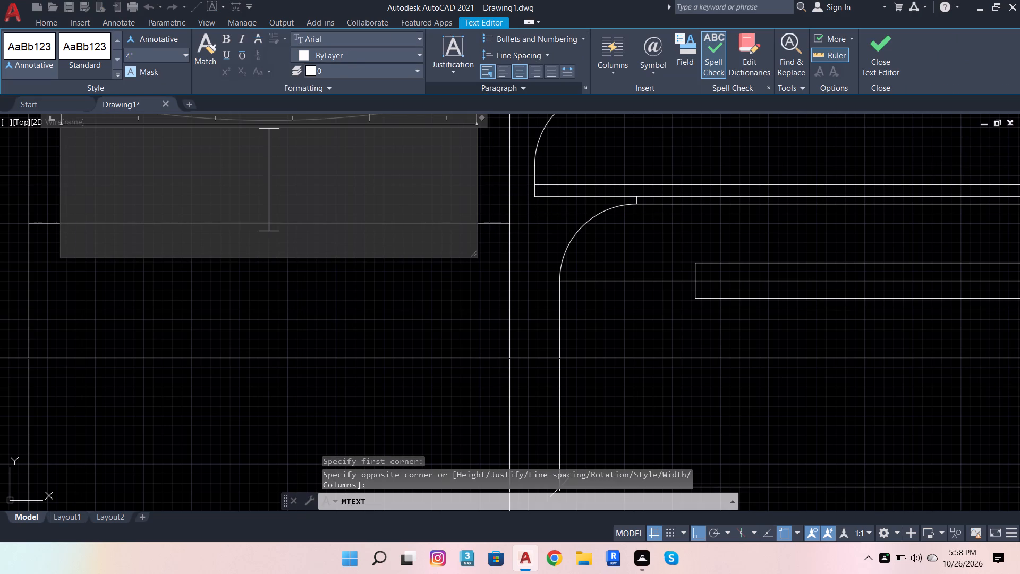
click(299, 199)
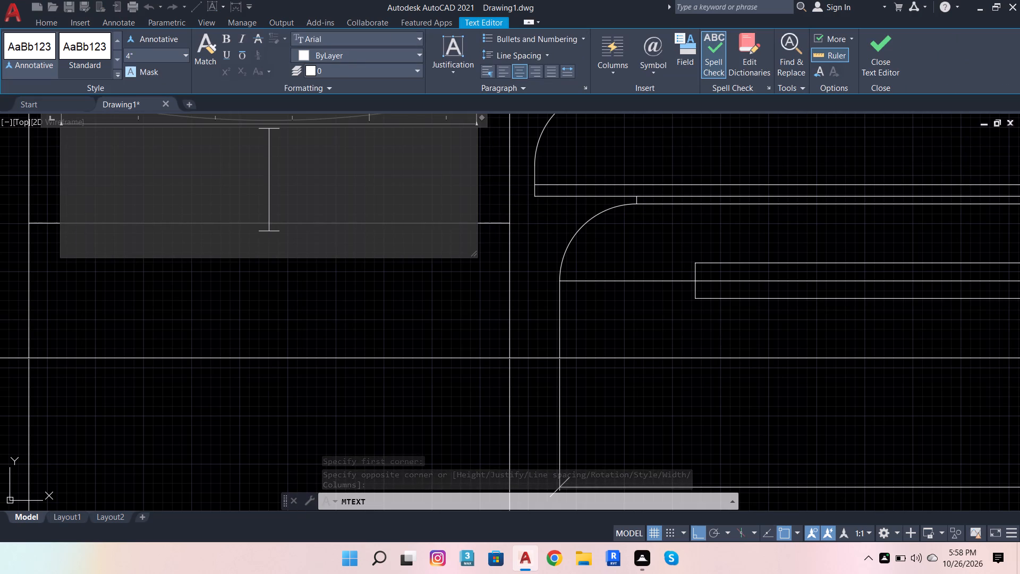
text(OP)
text(EN)
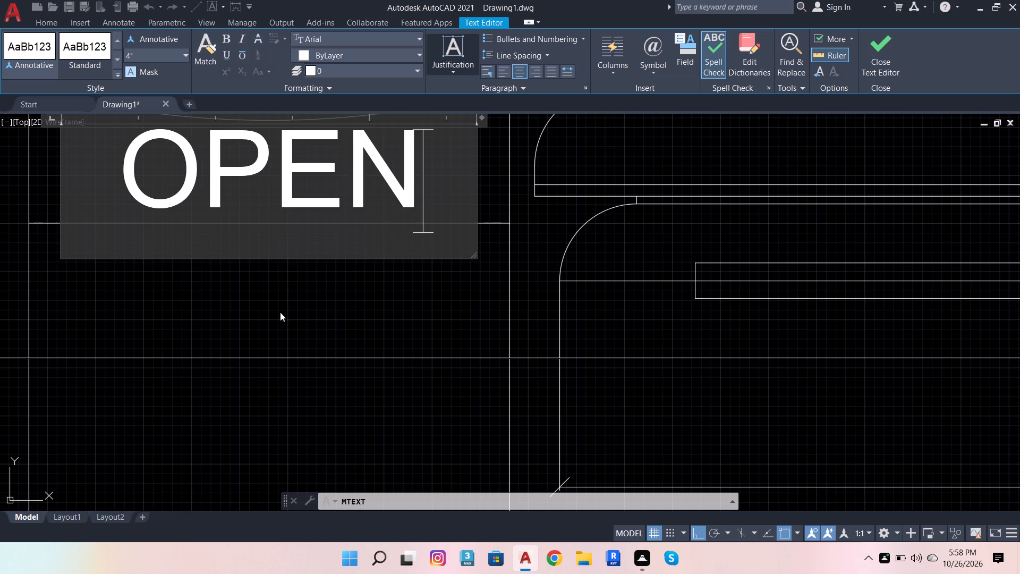
click(280, 312)
Add the centred multiline text label DRAWER in the western bay, below the horizontal line under OPEN.
click(337, 53)
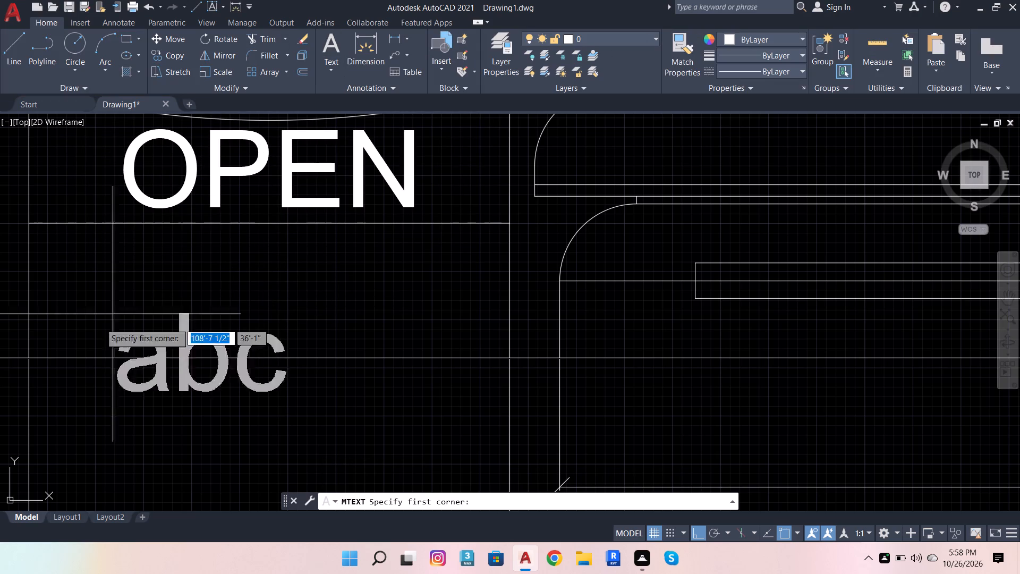
click(46, 249)
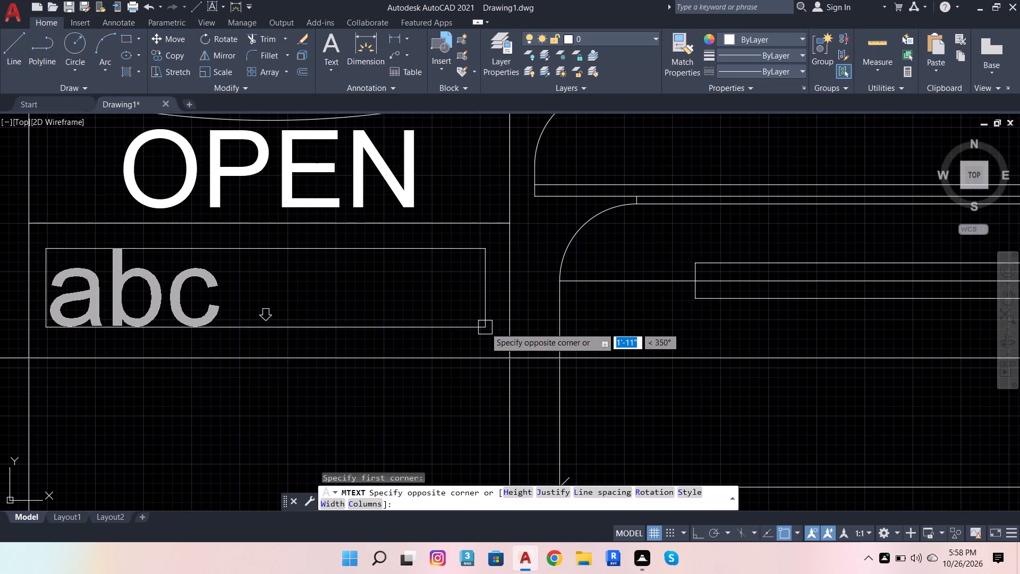
click(487, 332)
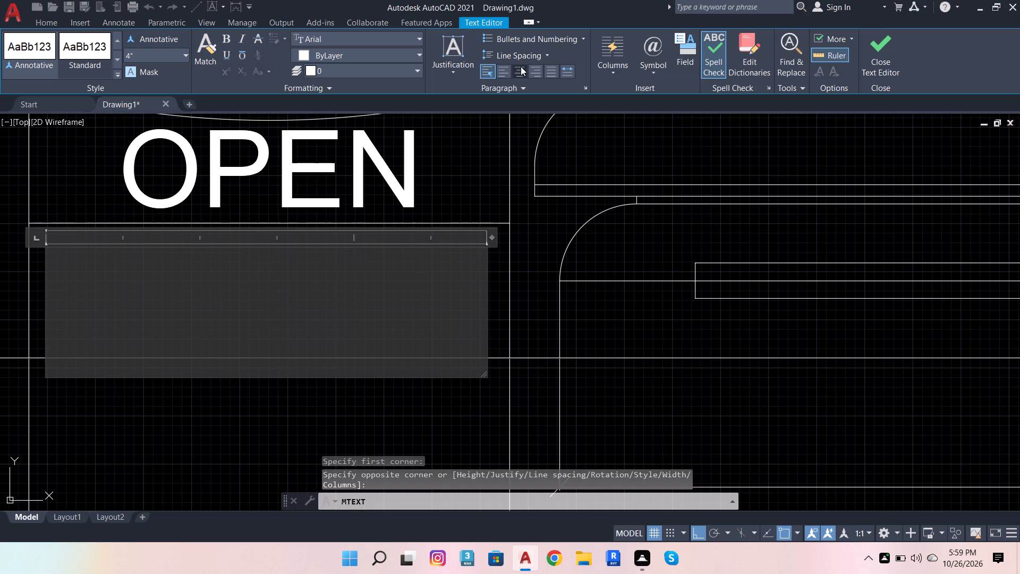
click(521, 66)
click(226, 306)
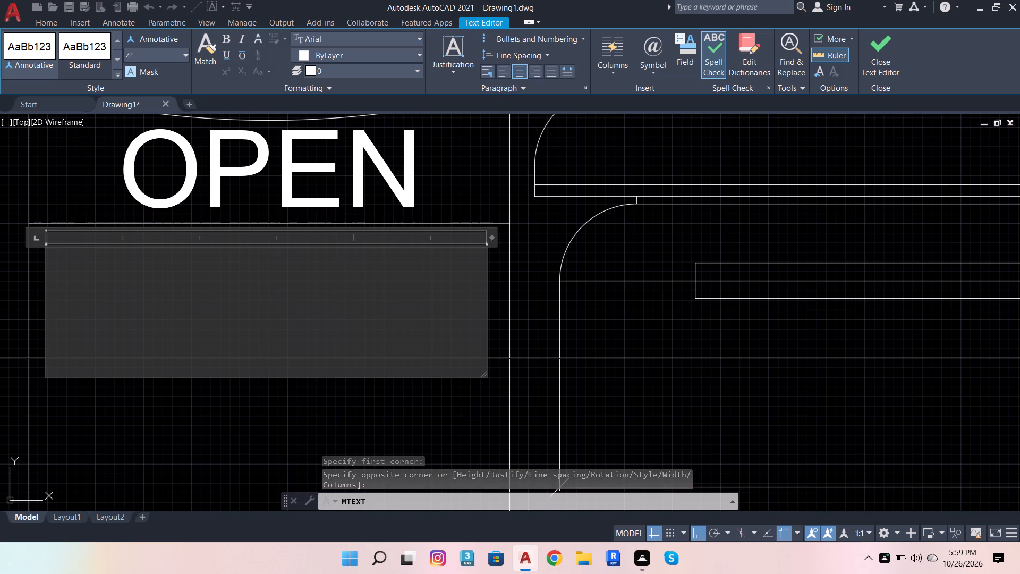
text(DR)
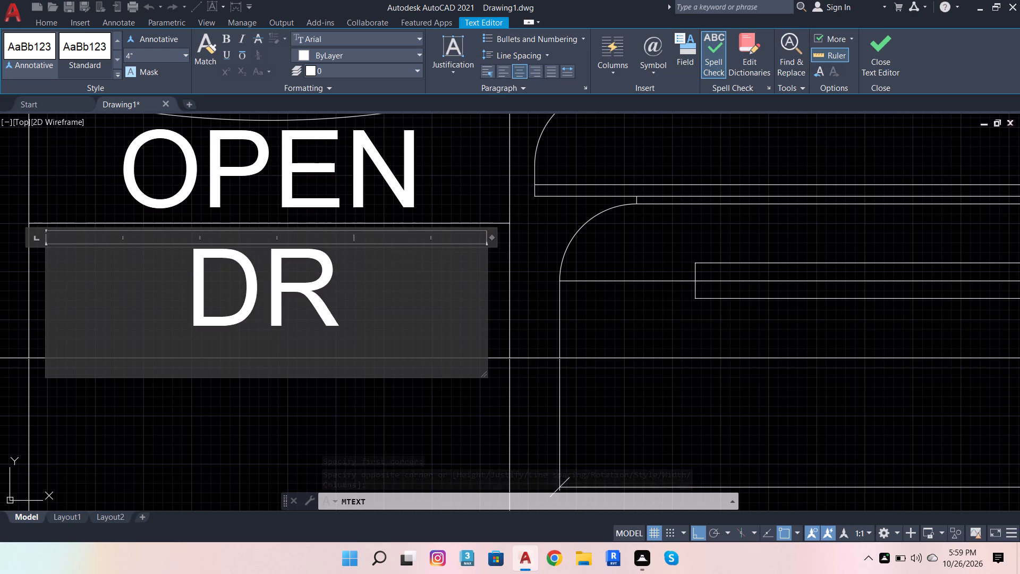
text(AWER)
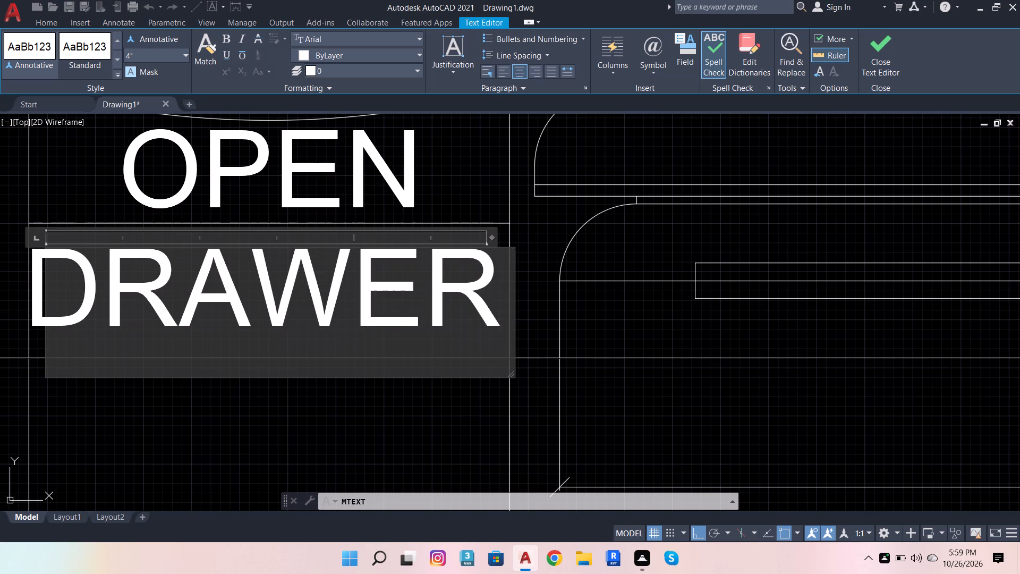
scroll(406, 257, down, 2)
click(297, 335)
scroll(341, 276, up, 1)
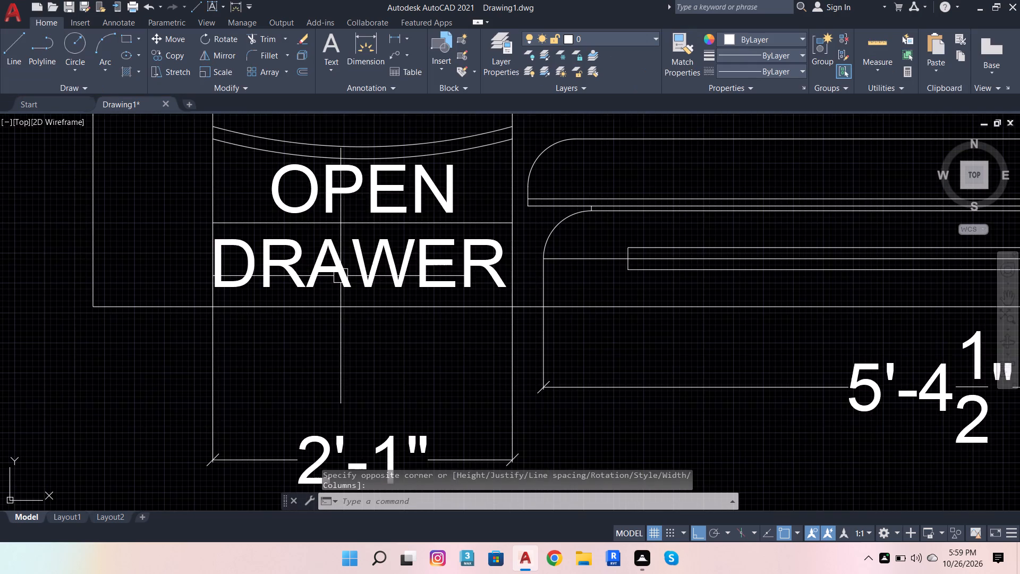
scroll(350, 314, down, 1)
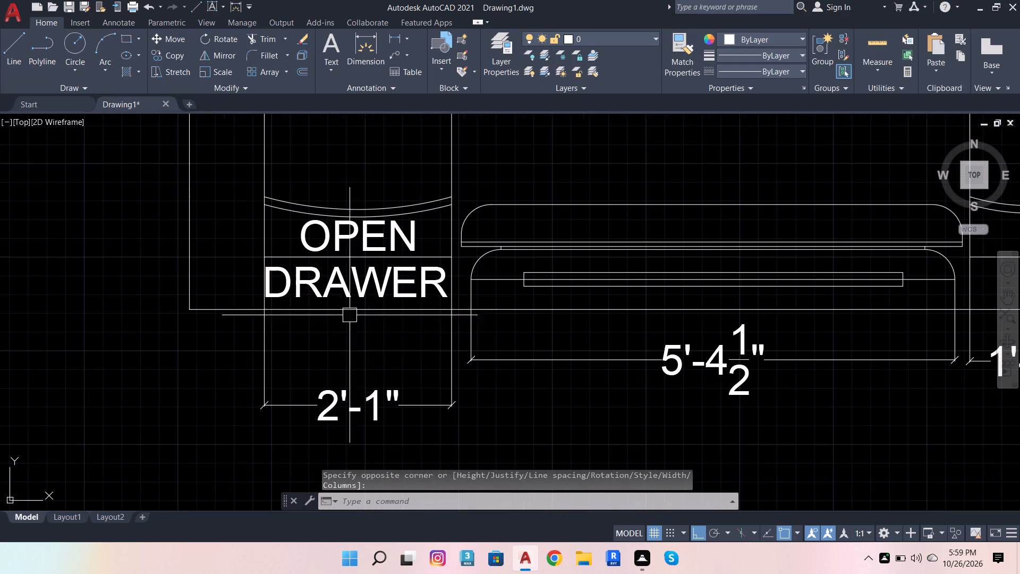
Copy the OPEN and DRAWER labels about 7'-6 1/2" east into the eastern bay beside the hatched strip.
click(337, 244)
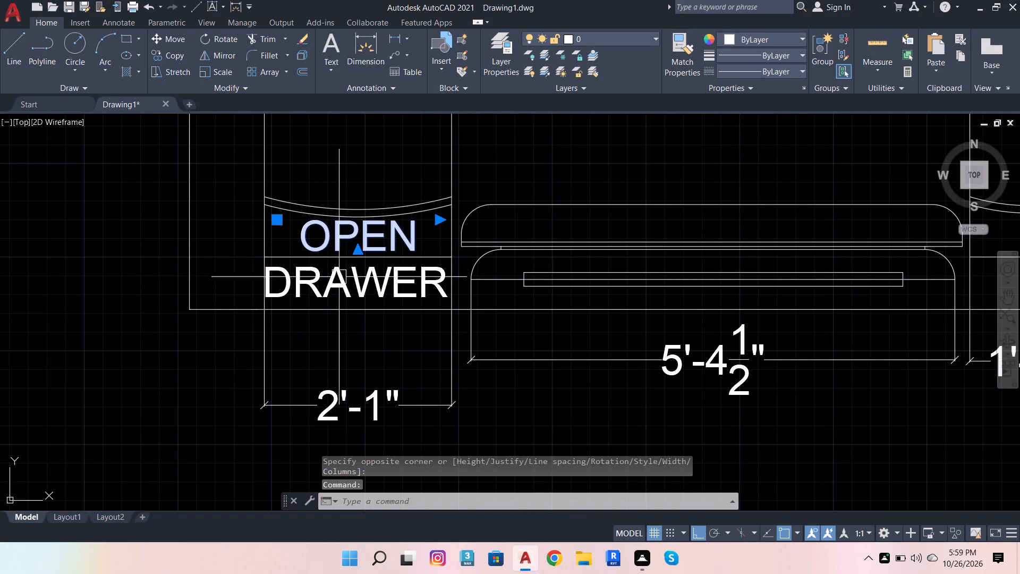
click(338, 280)
click(169, 56)
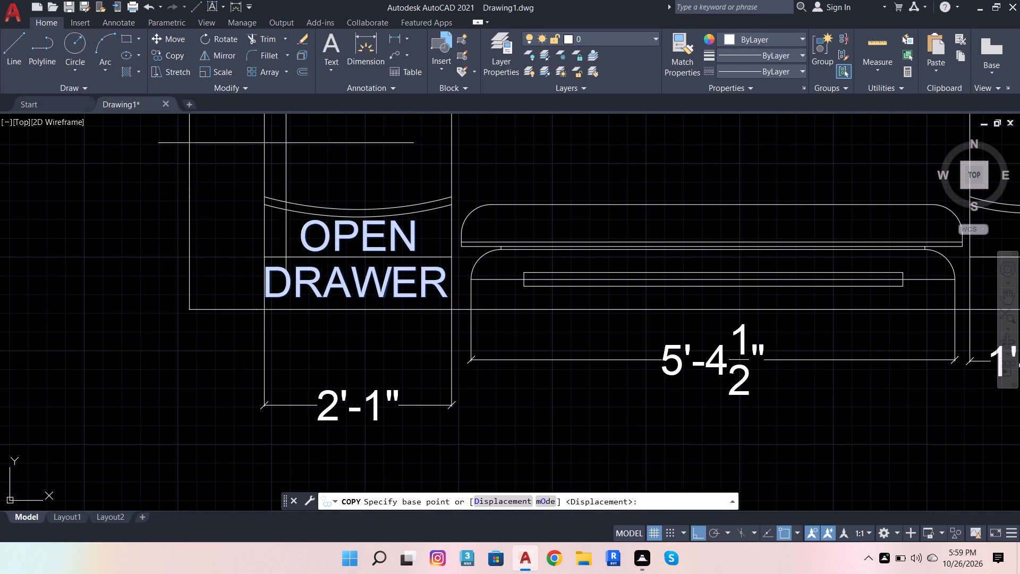
scroll(359, 232, up, 3)
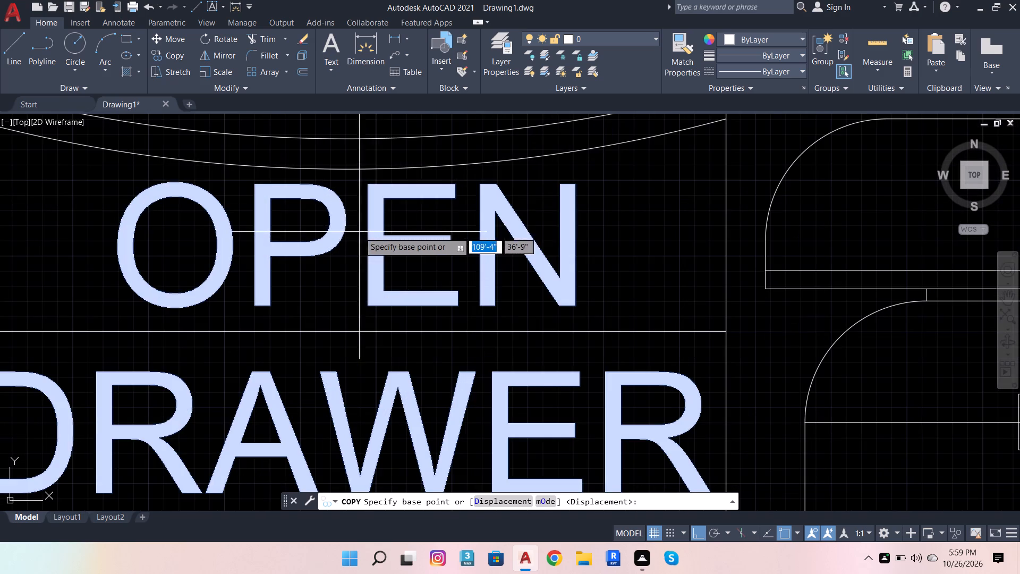
click(383, 210)
scroll(299, 218, down, 6)
scroll(603, 214, up, 4)
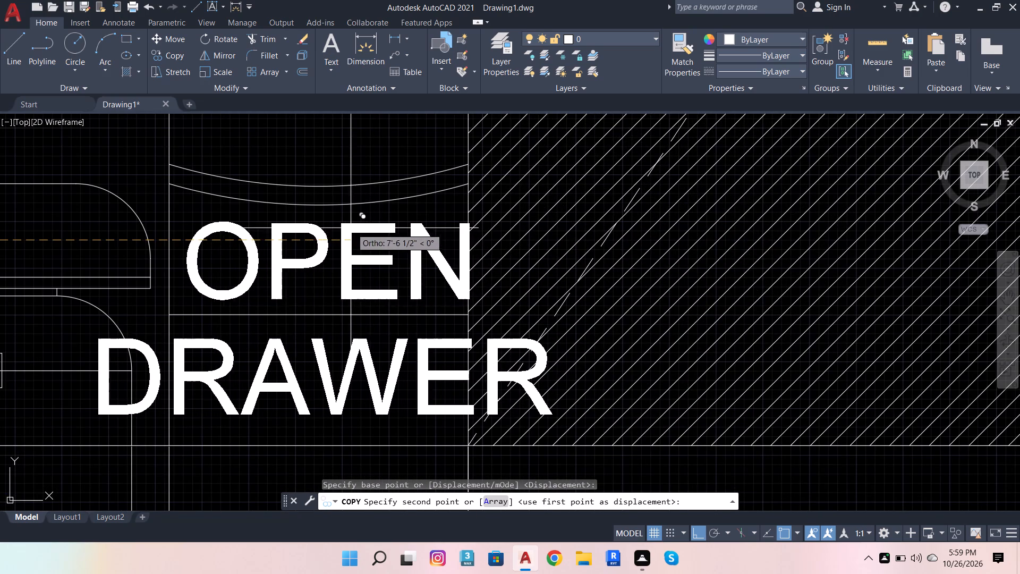
click(350, 228)
key(Escape)
Scale the eastern bay's DRAWER label down to roughly half its size, using its lower-left corner as base point.
click(330, 277)
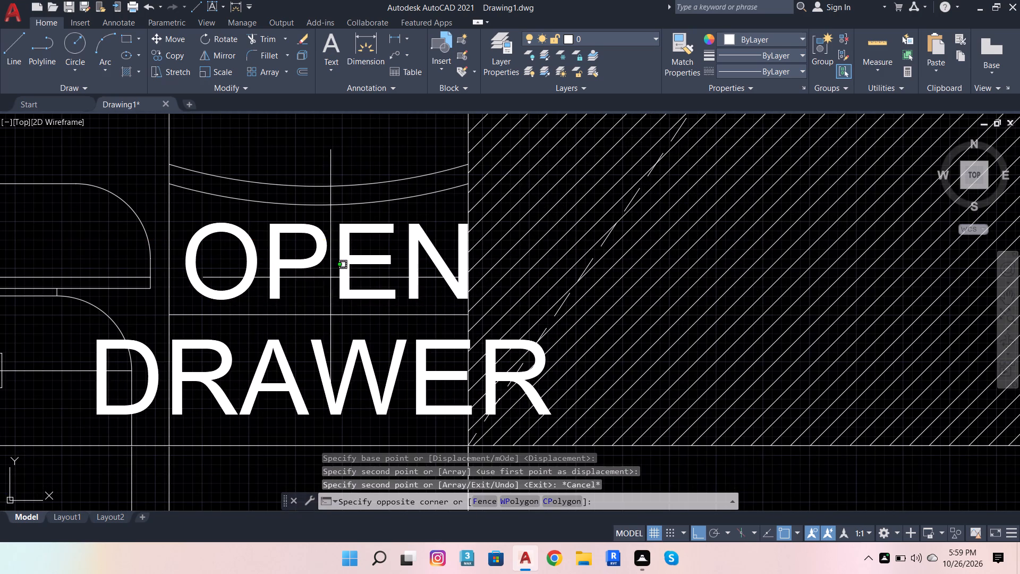
click(329, 238)
click(299, 372)
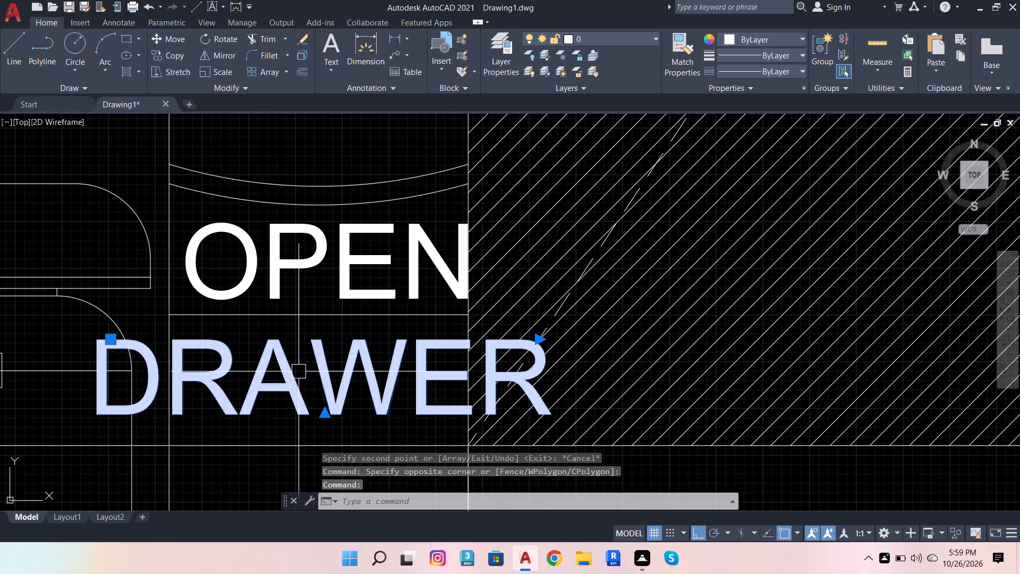
click(210, 74)
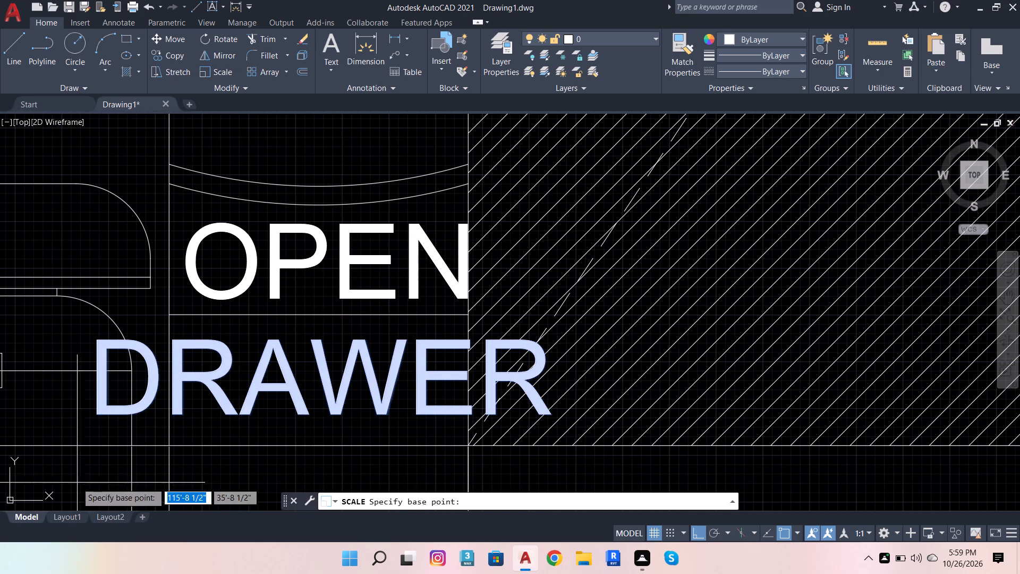
click(102, 400)
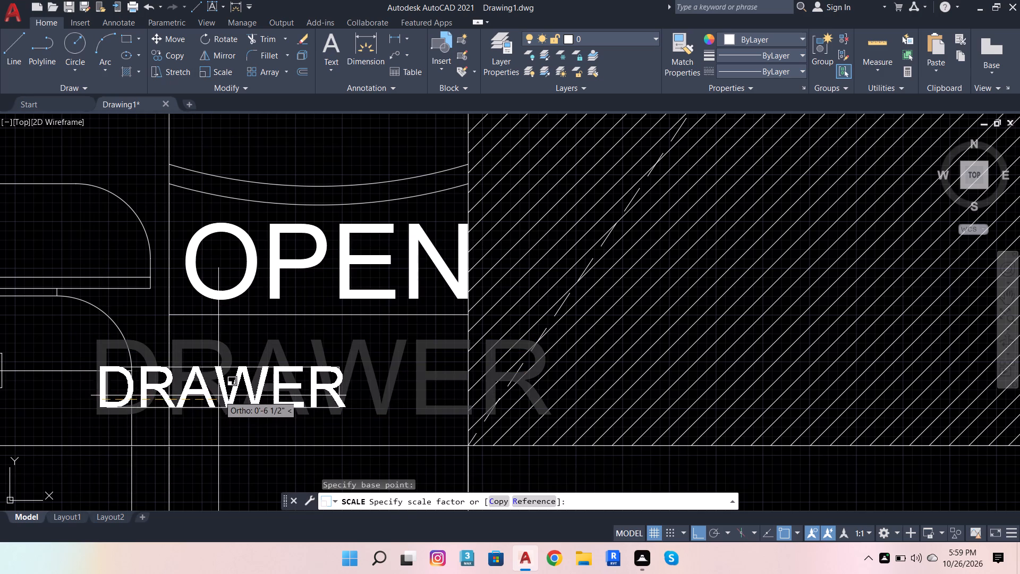
click(218, 395)
click(219, 392)
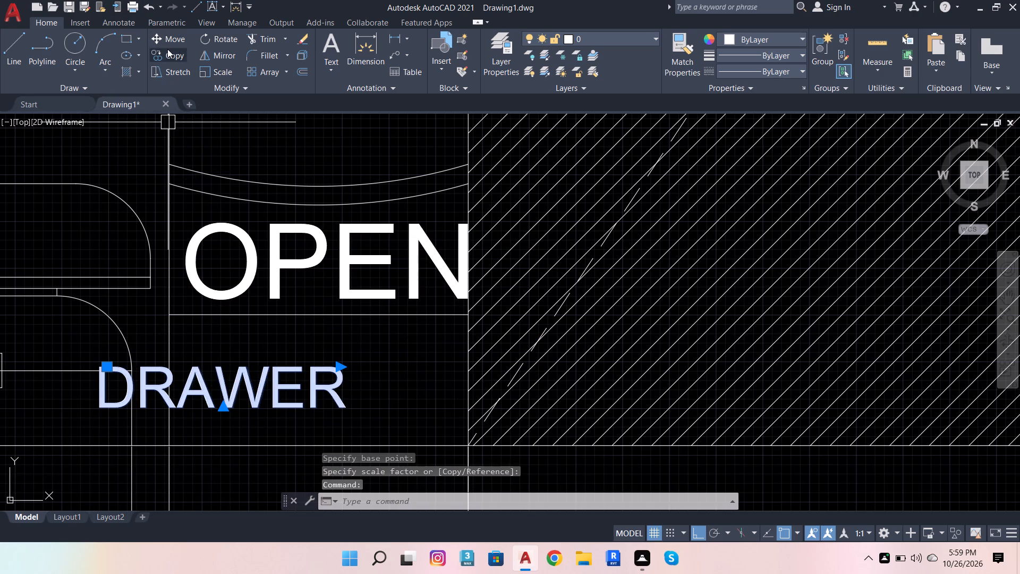
Move the reduced DRAWER label horizontally east so it sits centred inside the eastern bay.
click(168, 34)
click(193, 411)
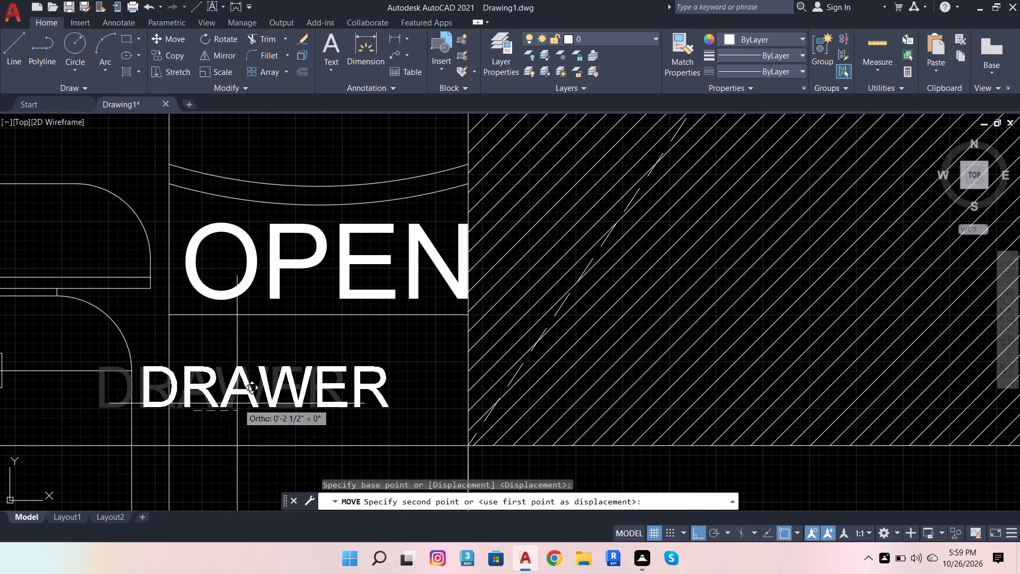
click(290, 398)
scroll(372, 370, down, 5)
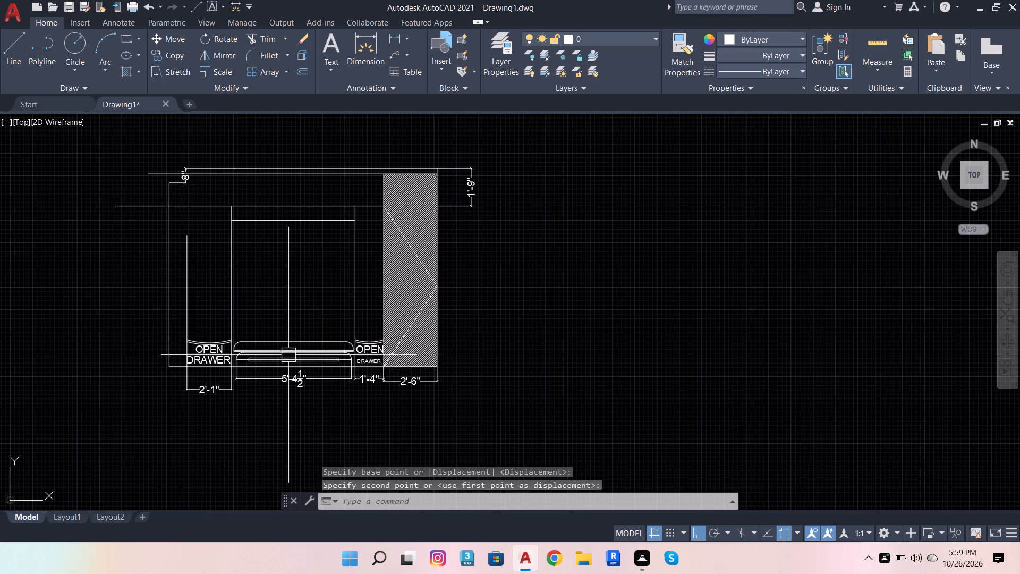
scroll(288, 355, up, 3)
key(Escape)
scroll(634, 283, down, 1)
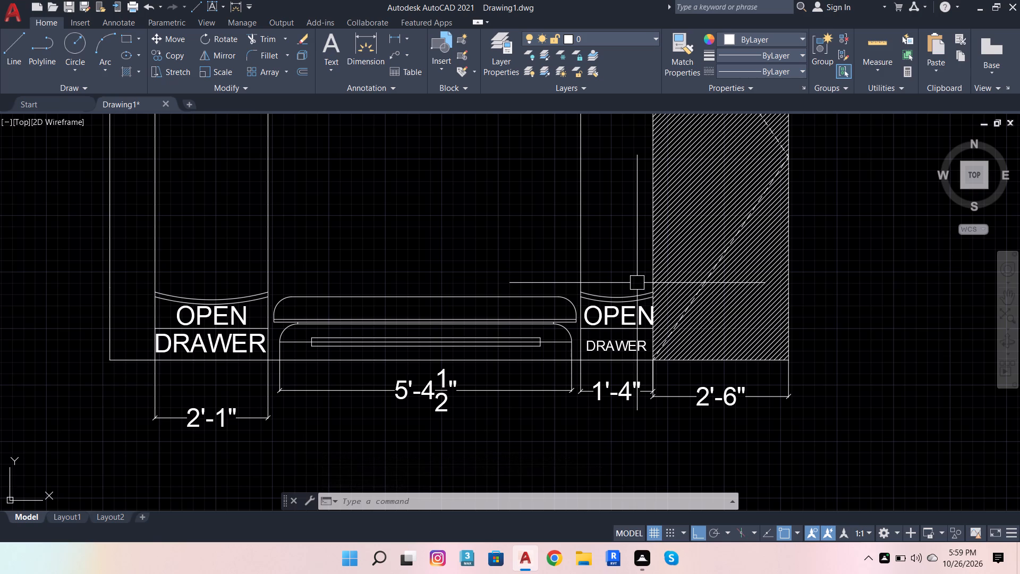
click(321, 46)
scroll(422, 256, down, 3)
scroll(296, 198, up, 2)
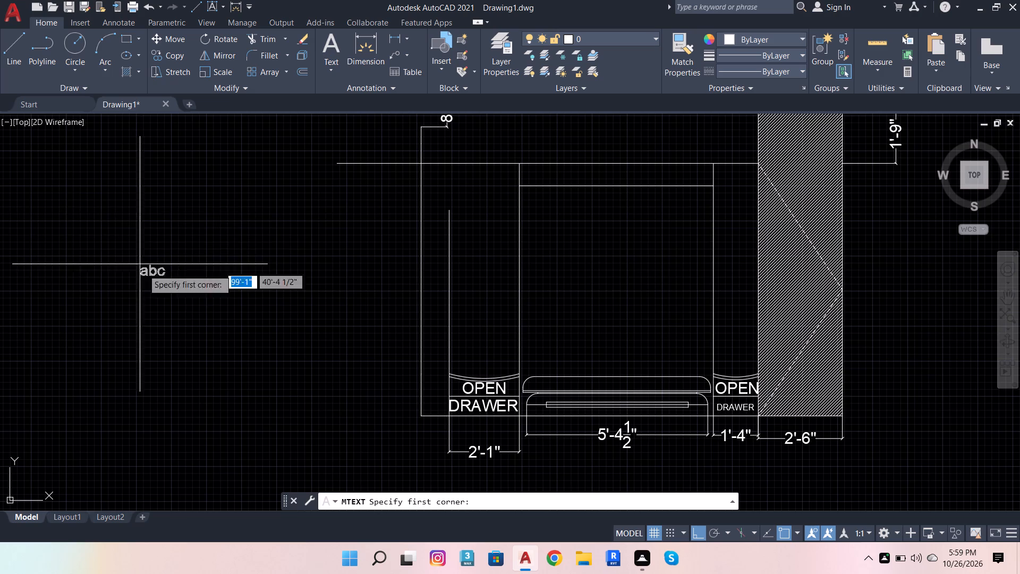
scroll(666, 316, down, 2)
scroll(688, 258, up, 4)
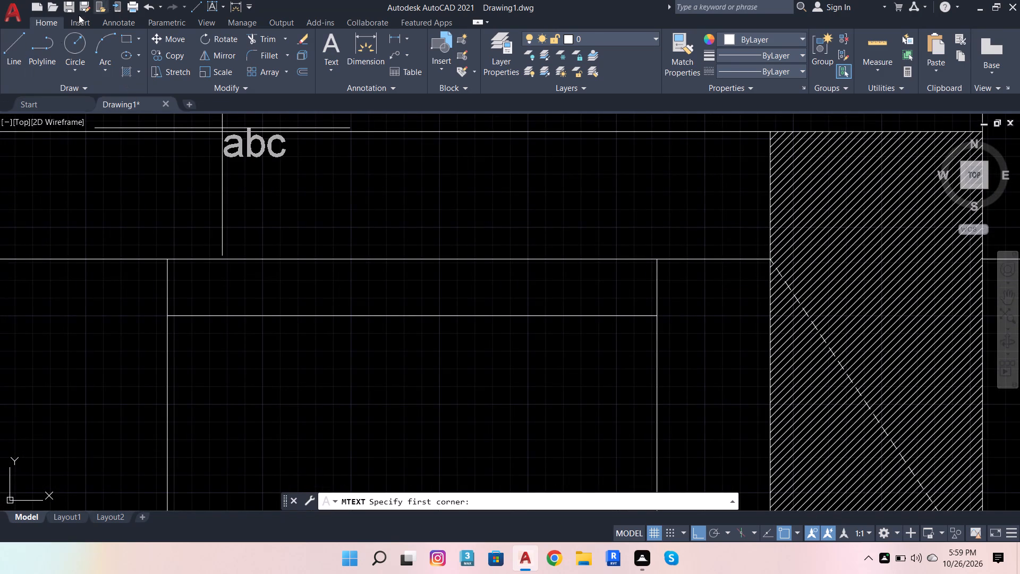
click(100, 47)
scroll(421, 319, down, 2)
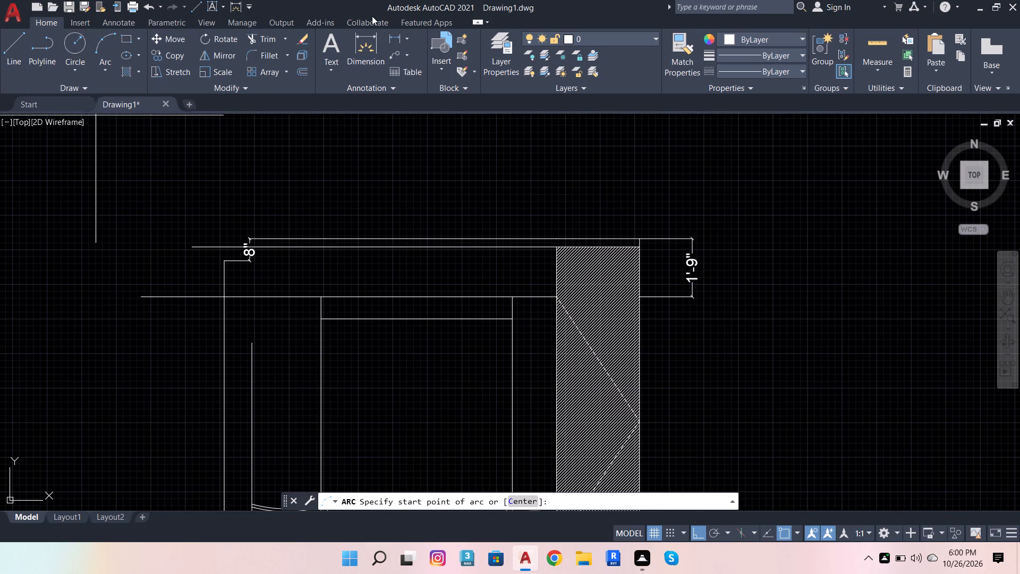
Offset the central bay's western vertical line 9" east, into the bay.
click(297, 73)
click(322, 322)
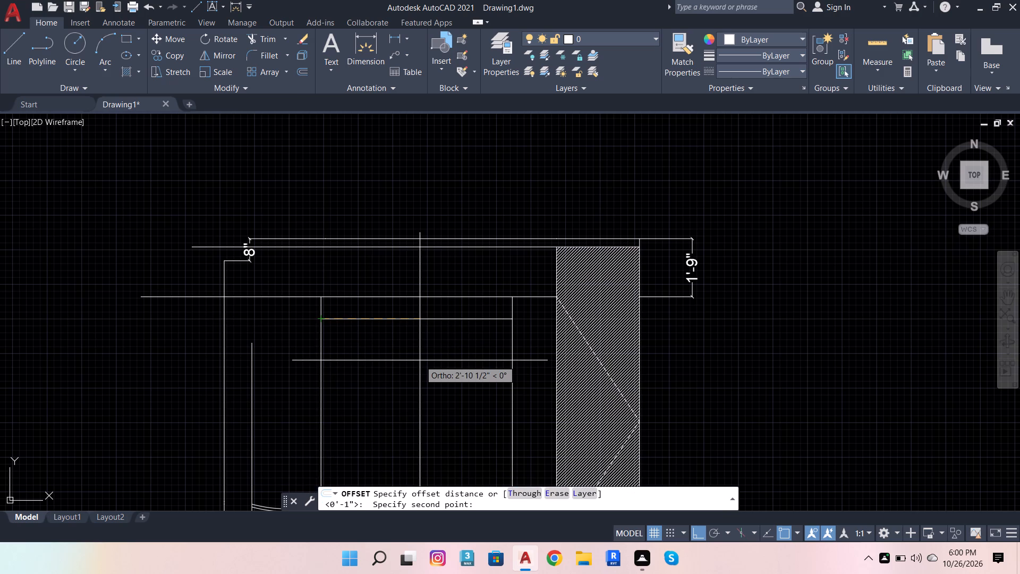
key(9)
key(Return)
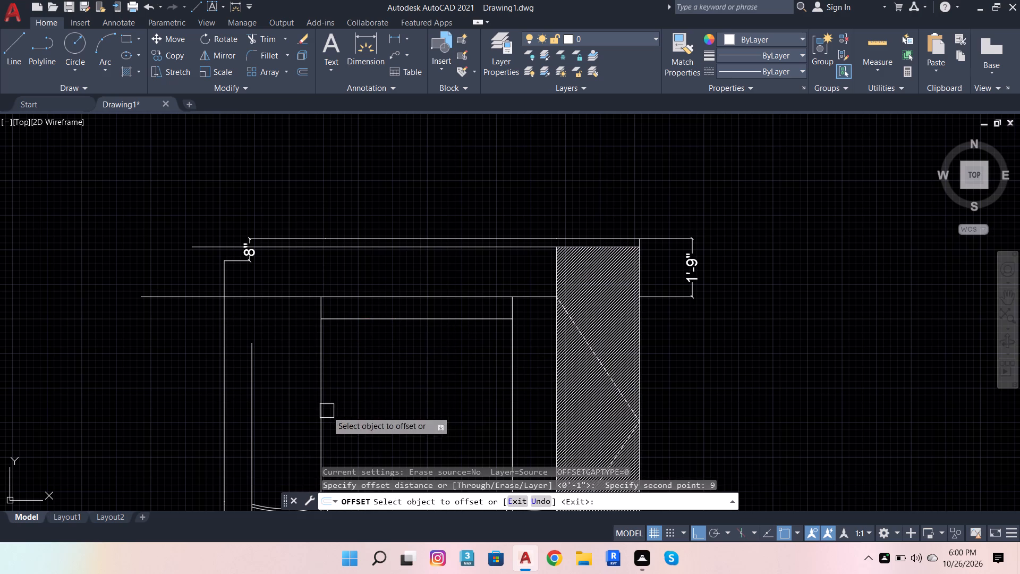
click(321, 394)
click(364, 394)
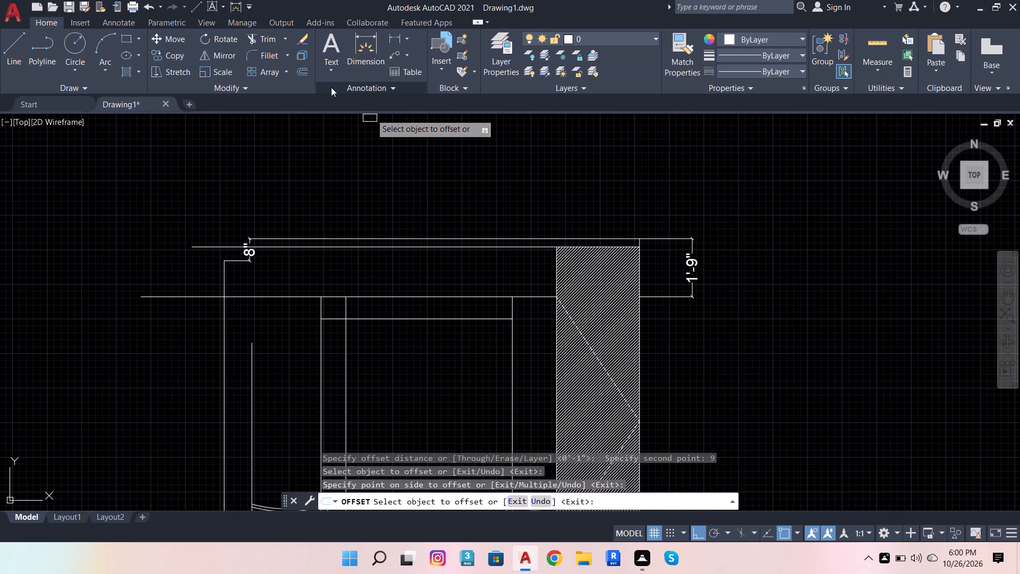
Offset the central bay's inner vertical line, the one nearest its western side, 6" east.
click(305, 77)
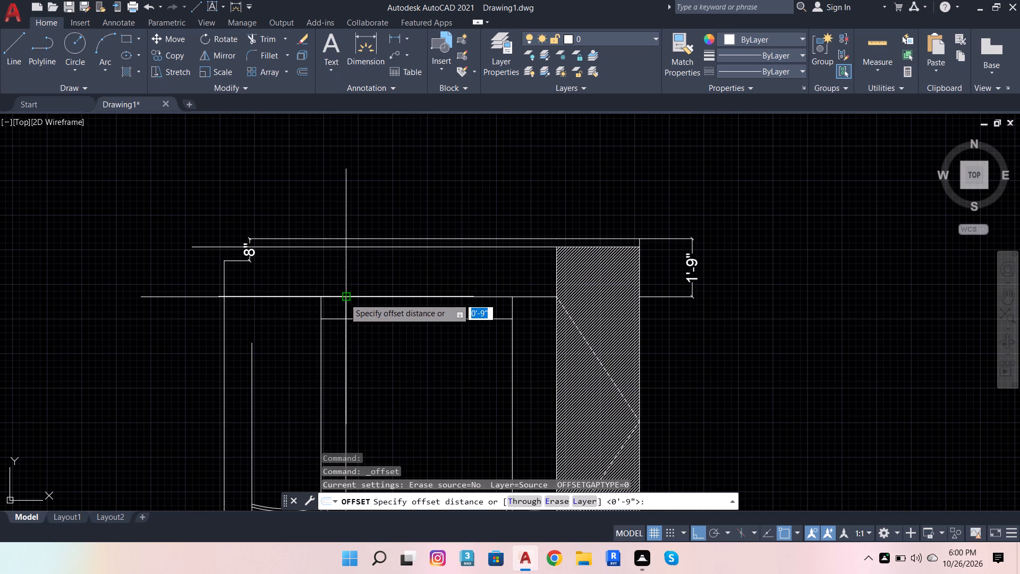
scroll(344, 298, up, 4)
click(336, 288)
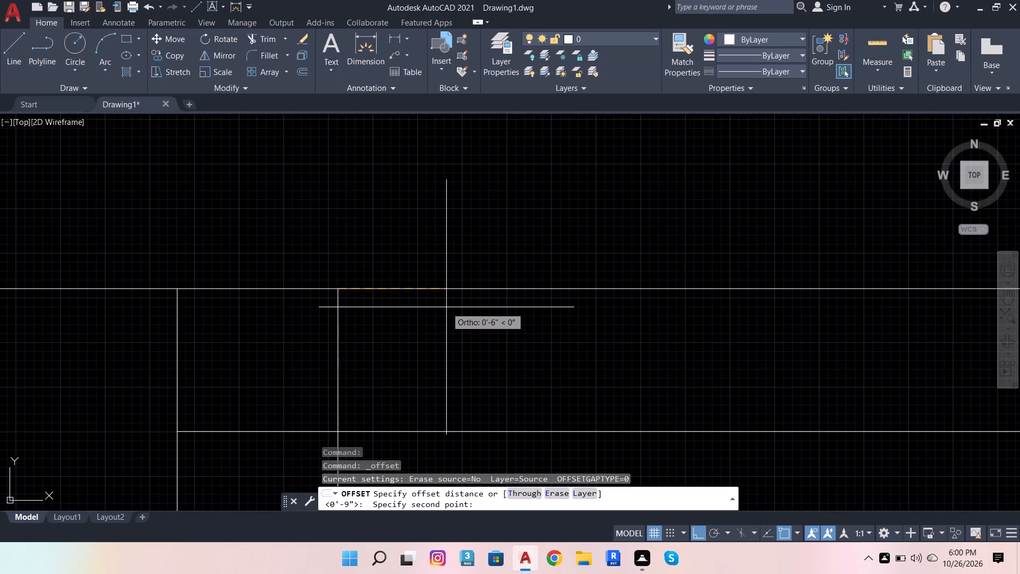
key(6)
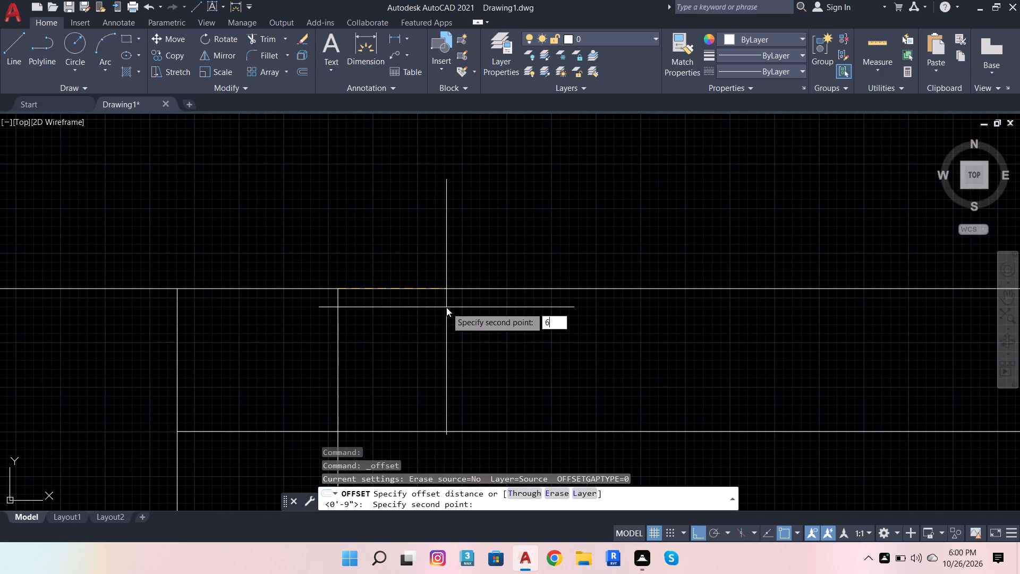
key(Return)
click(336, 355)
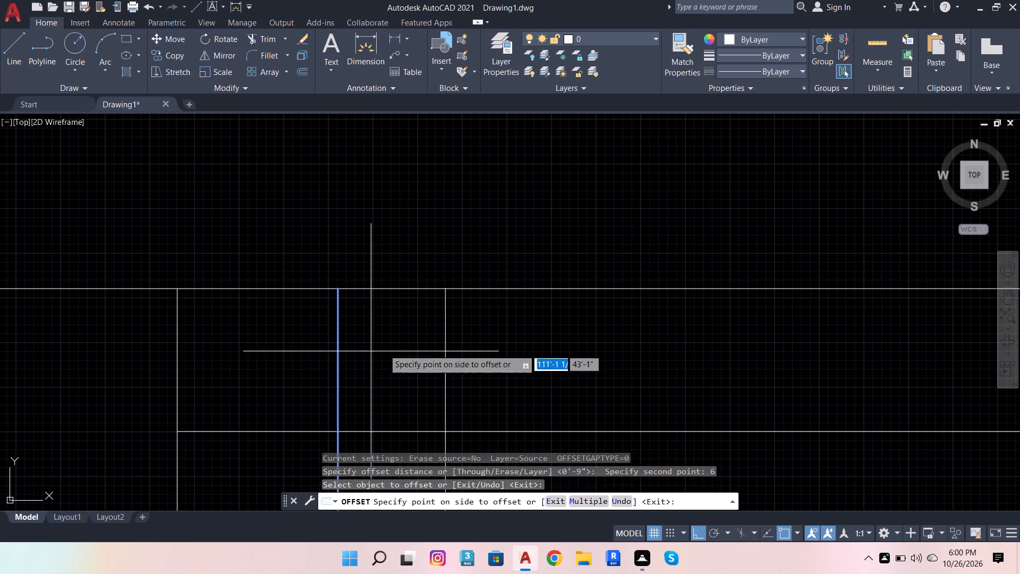
click(397, 347)
Offset the easternmost inner vertical line of the central bay 1' further east.
click(303, 75)
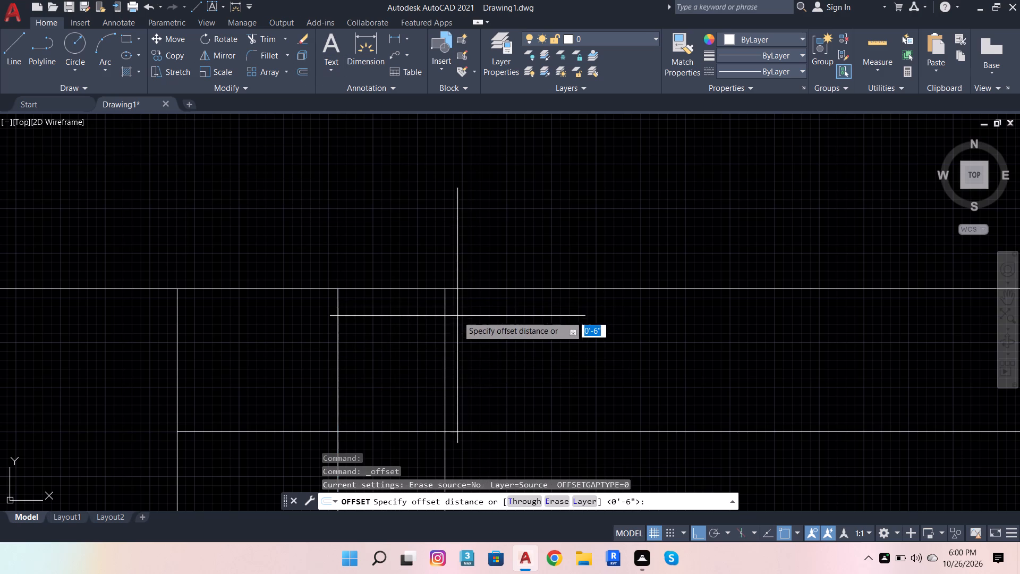
click(447, 292)
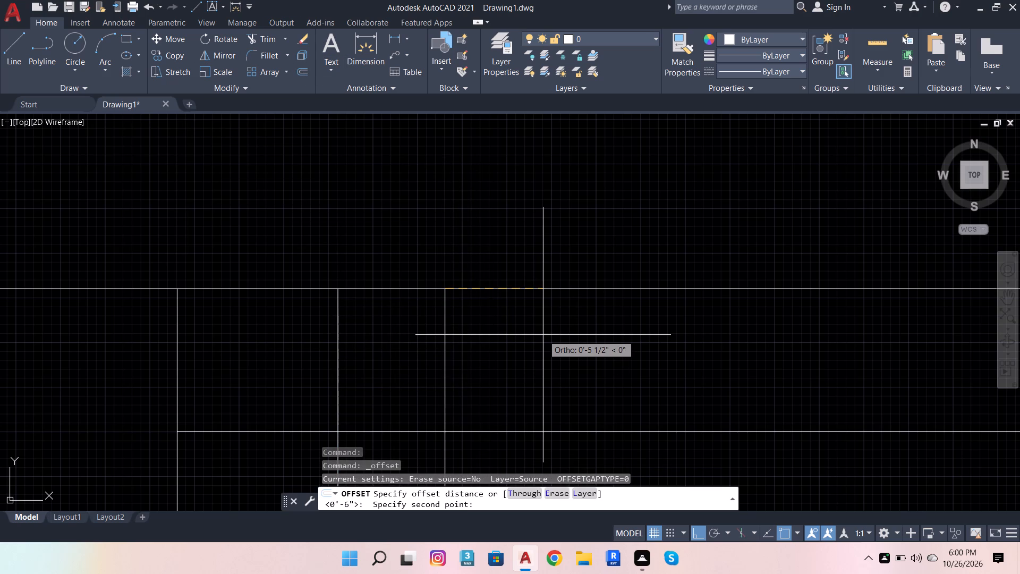
key(1)
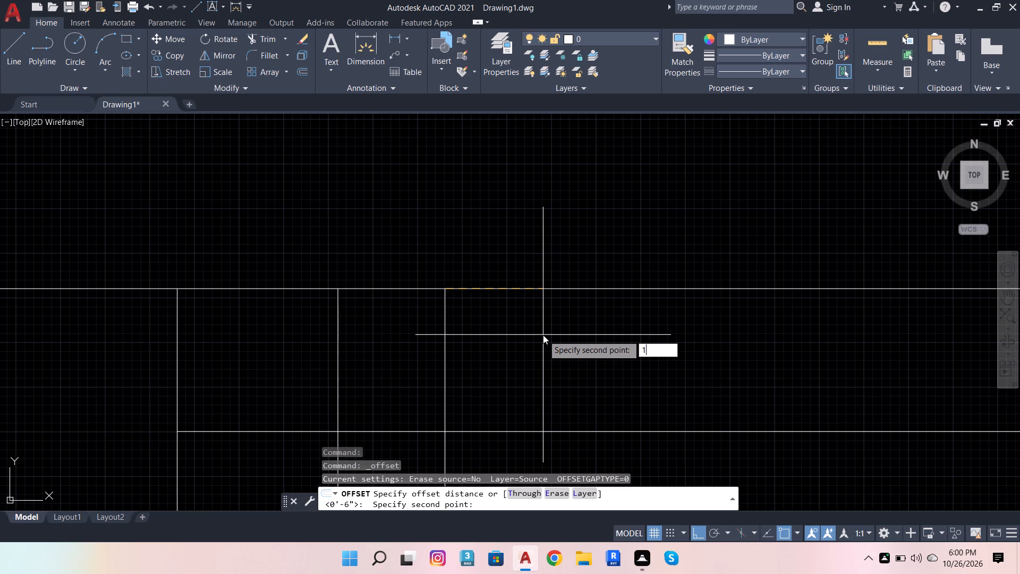
key(apostrophe)
key(Return)
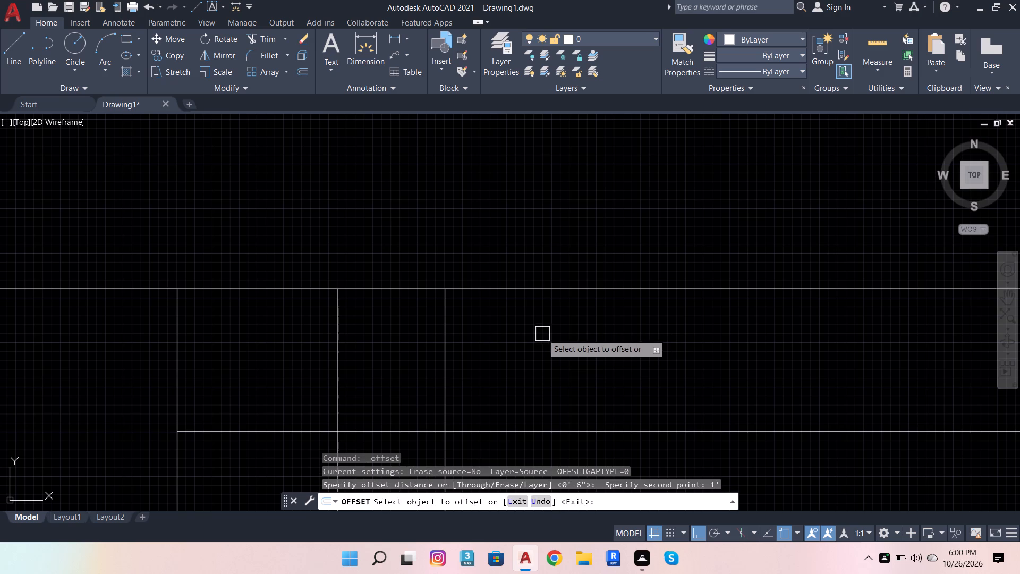
click(446, 345)
click(630, 333)
Offset the central bay's easternmost inner vertical line 6" east three times in succession, each from the newest line.
scroll(508, 353, down, 3)
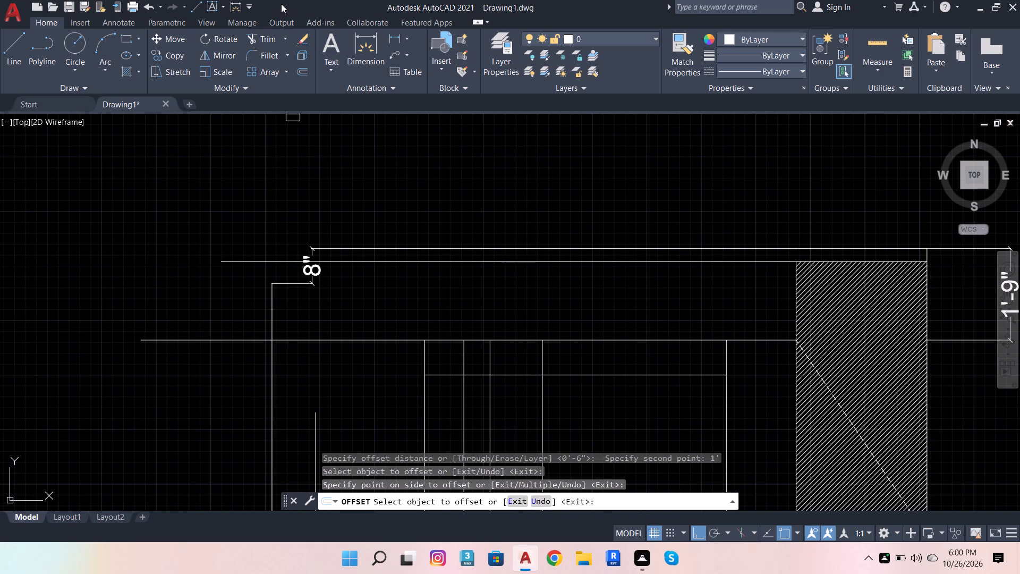
click(297, 74)
click(547, 341)
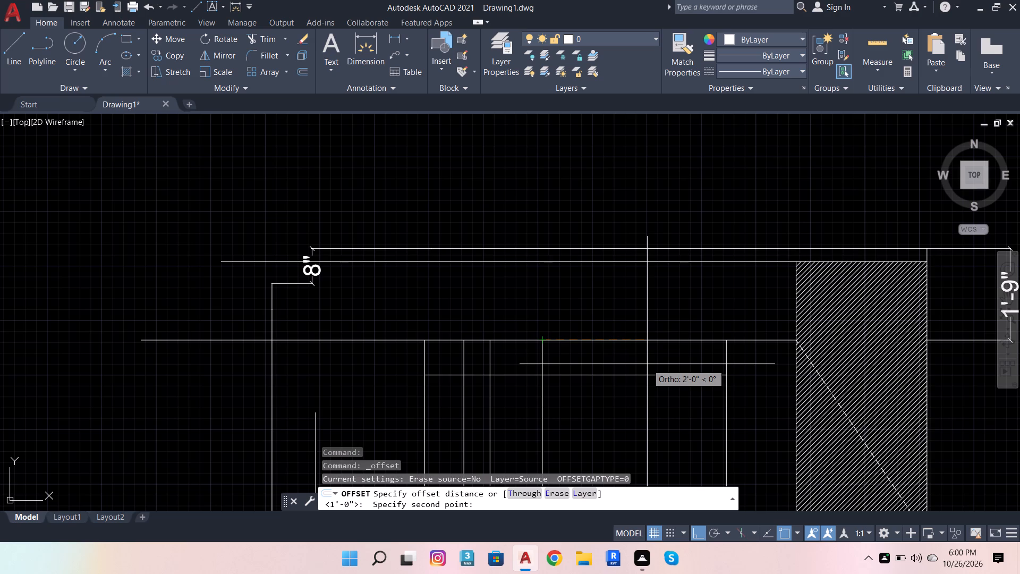
key(6)
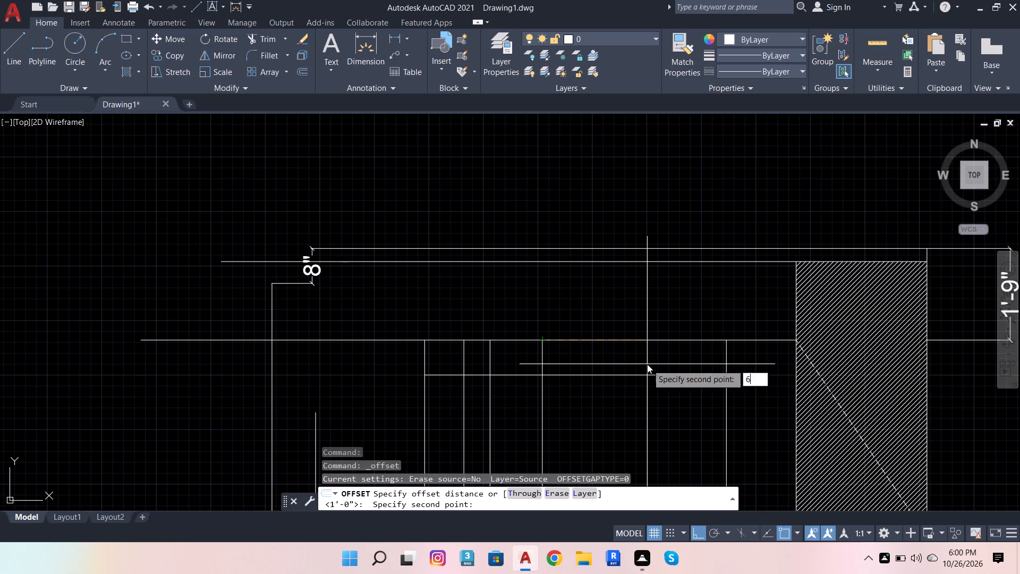
key(Return)
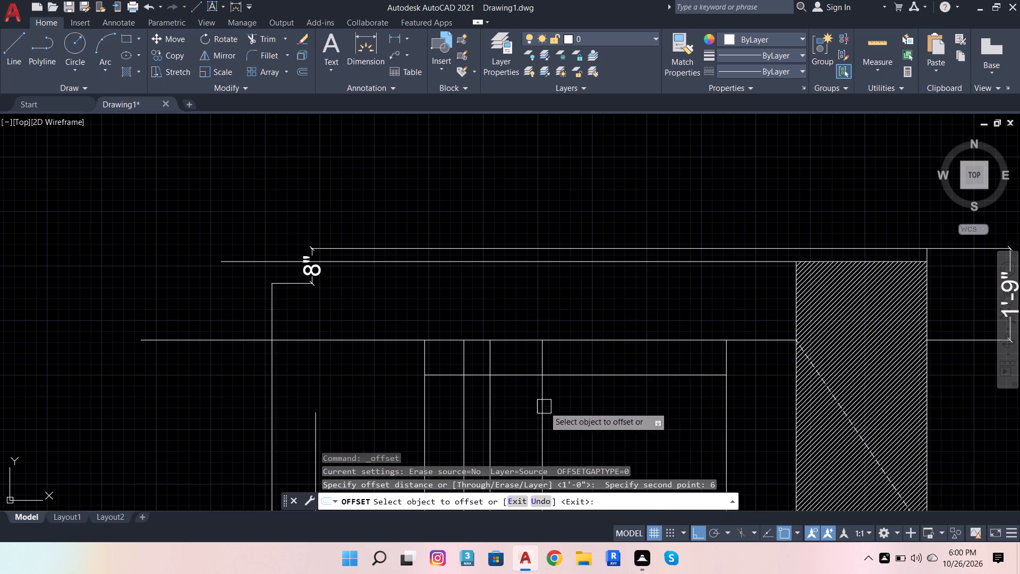
click(544, 407)
click(590, 408)
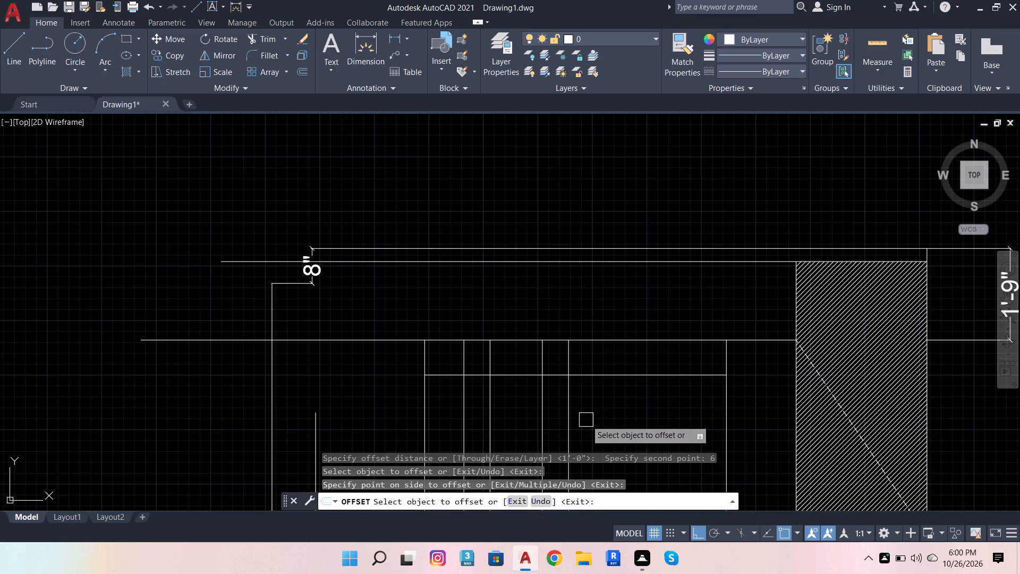
click(573, 413)
click(653, 409)
drag(591, 405, 597, 407)
click(635, 409)
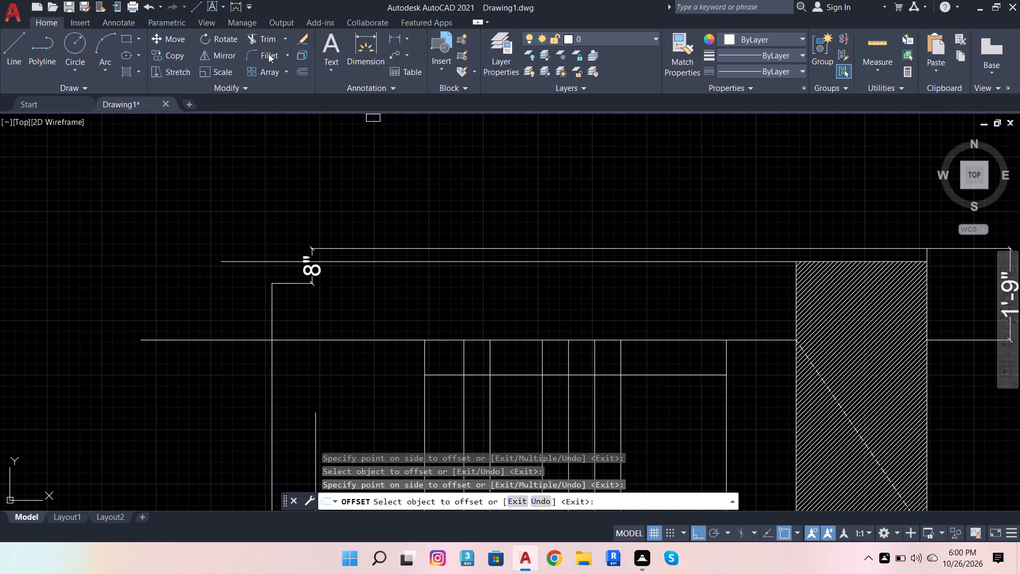
Offset the last of the 6"-spaced vertical lines in the central bay 1'-6" east.
click(294, 68)
click(304, 68)
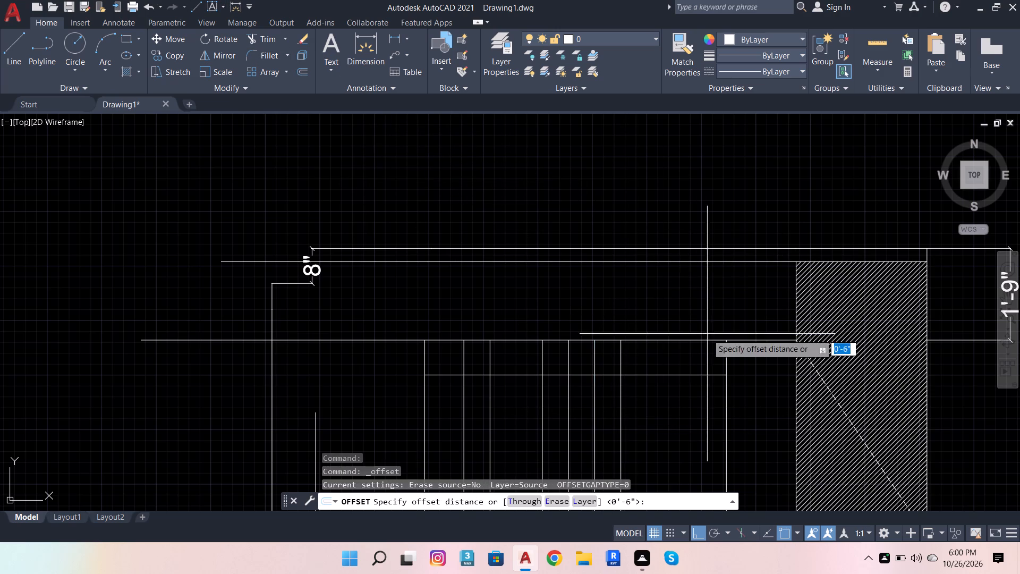
click(620, 339)
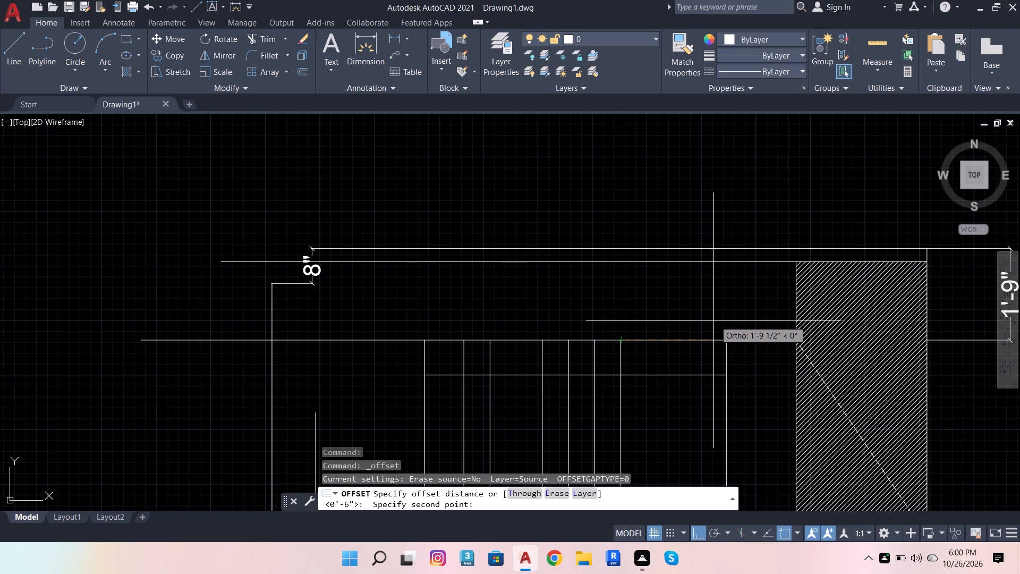
text(1'6)
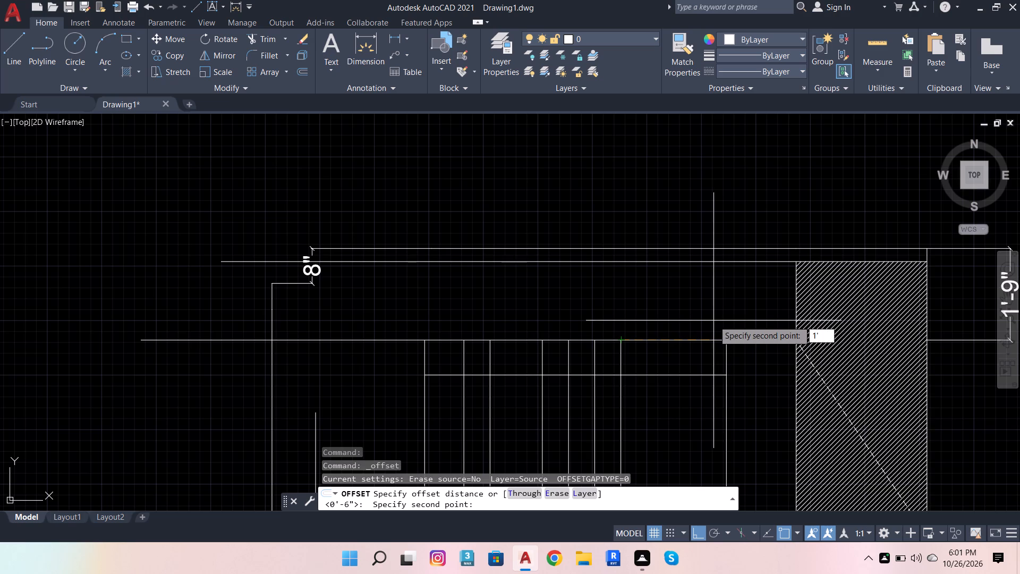
key(Return)
click(616, 413)
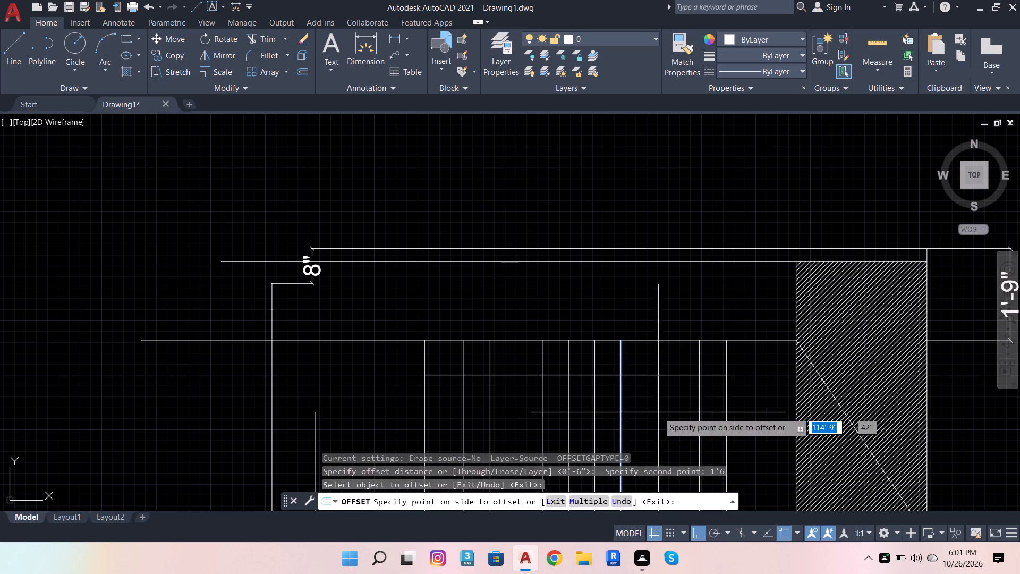
click(658, 412)
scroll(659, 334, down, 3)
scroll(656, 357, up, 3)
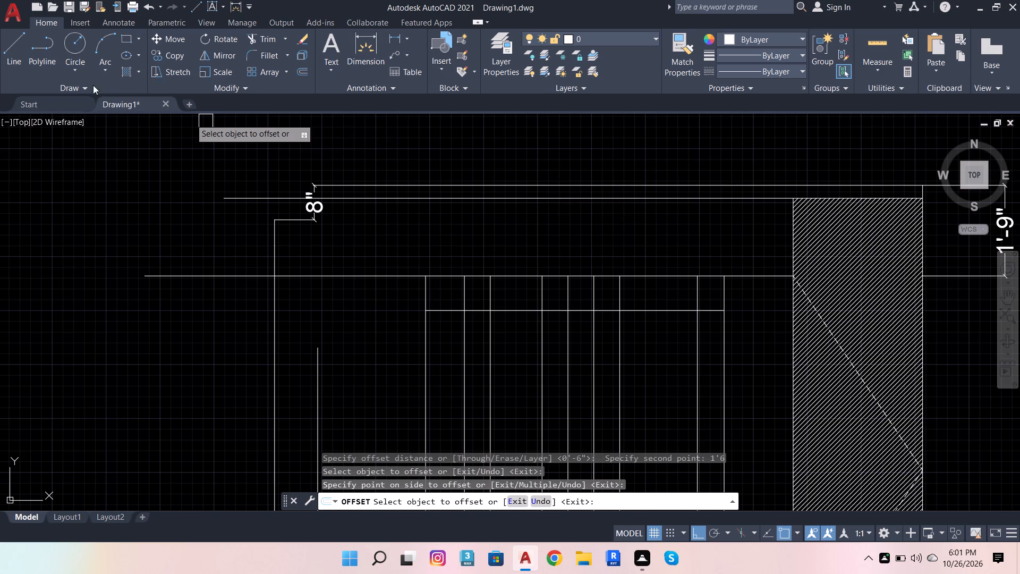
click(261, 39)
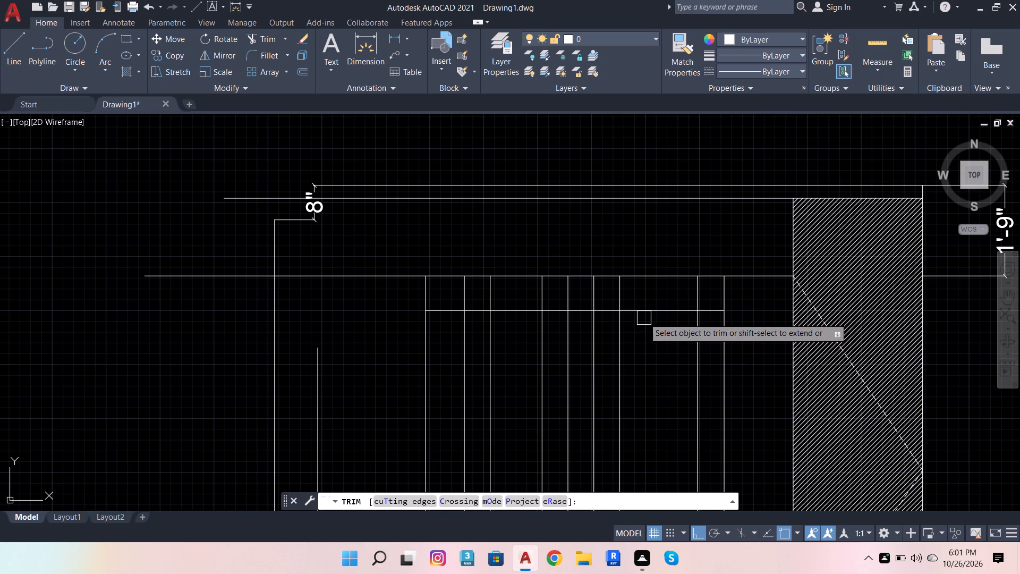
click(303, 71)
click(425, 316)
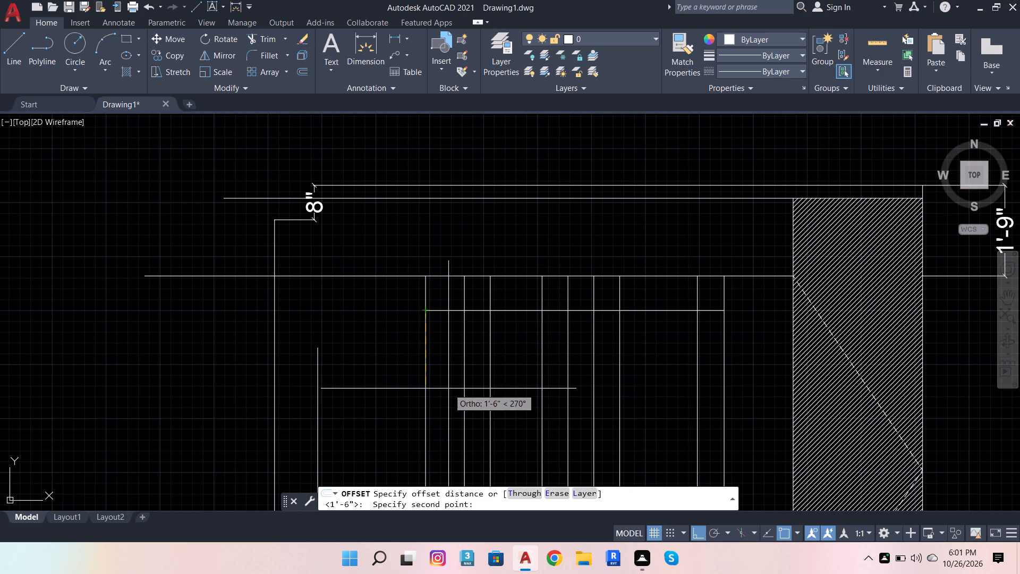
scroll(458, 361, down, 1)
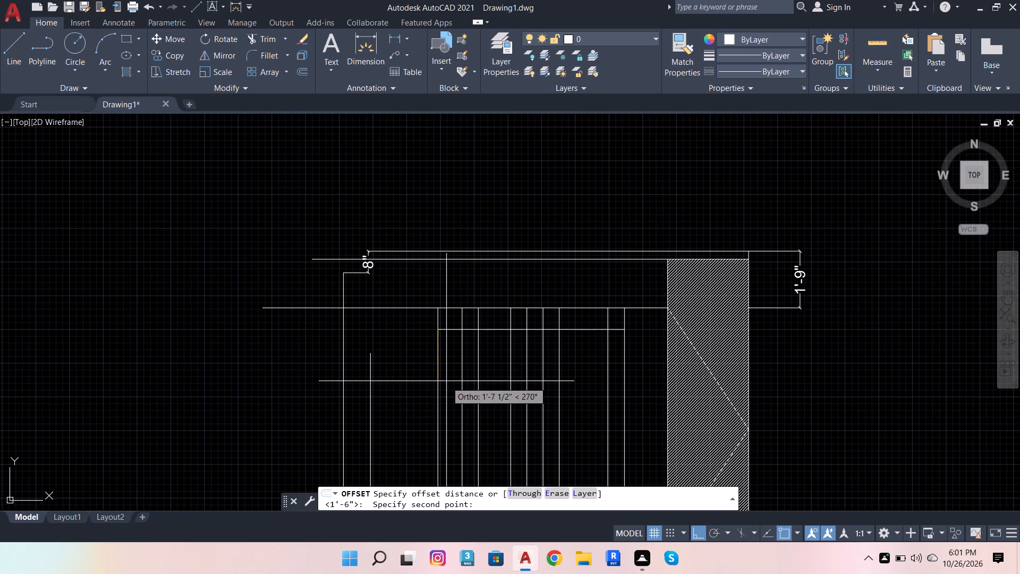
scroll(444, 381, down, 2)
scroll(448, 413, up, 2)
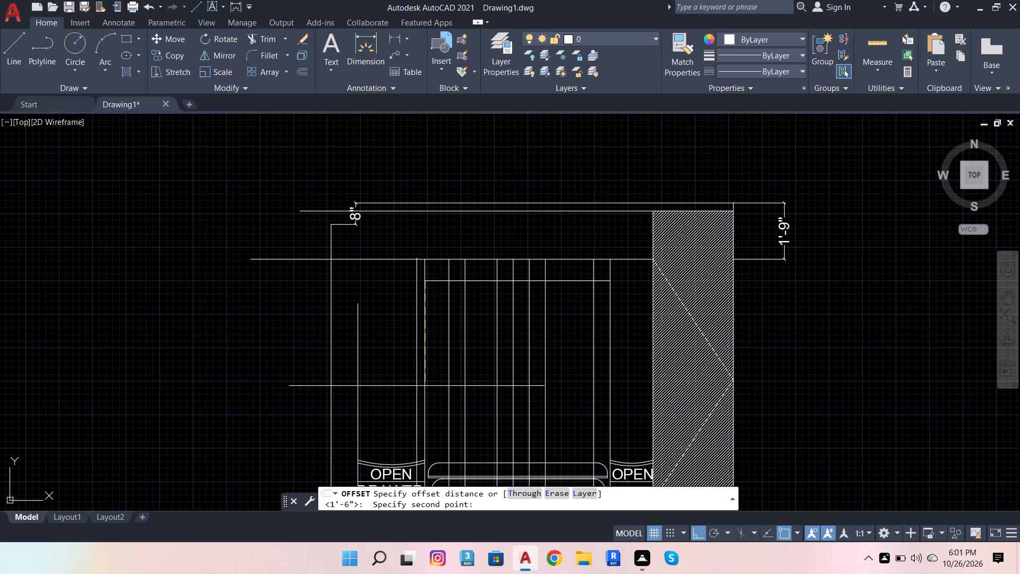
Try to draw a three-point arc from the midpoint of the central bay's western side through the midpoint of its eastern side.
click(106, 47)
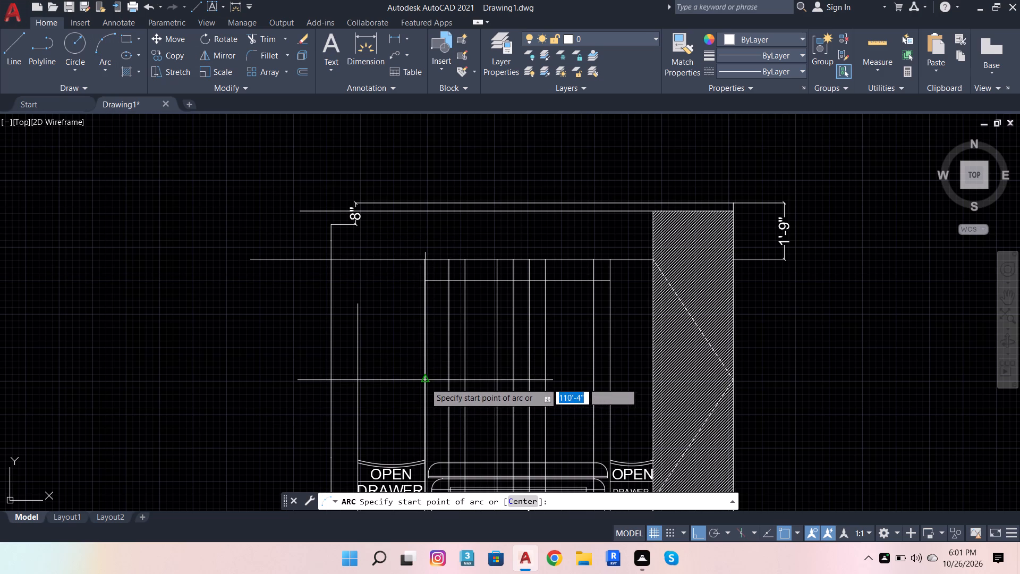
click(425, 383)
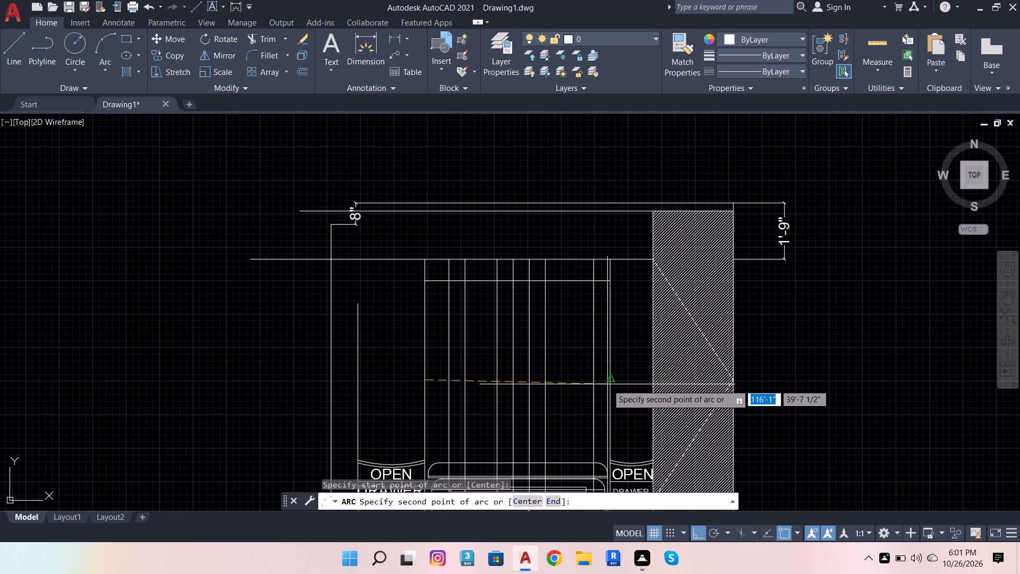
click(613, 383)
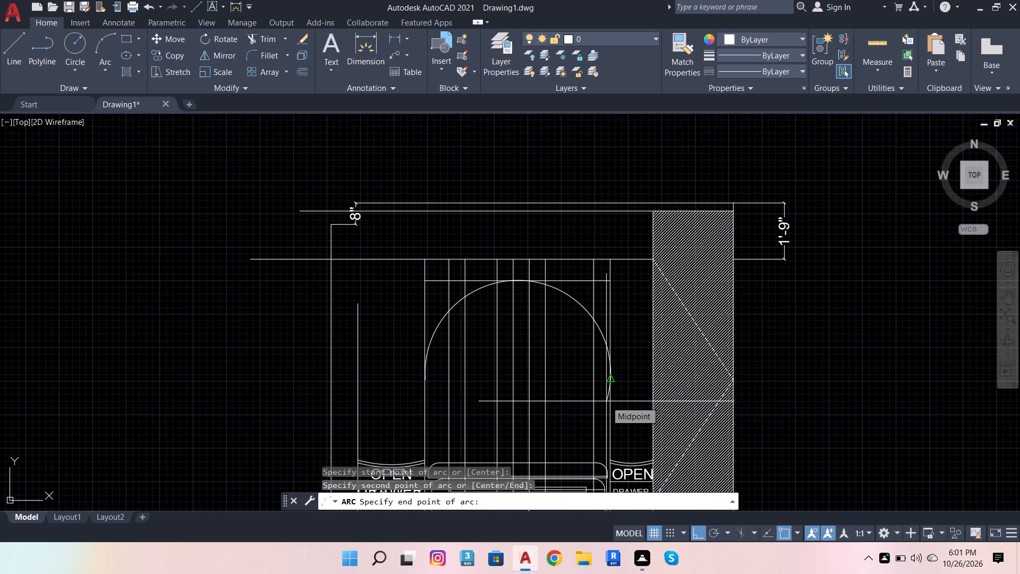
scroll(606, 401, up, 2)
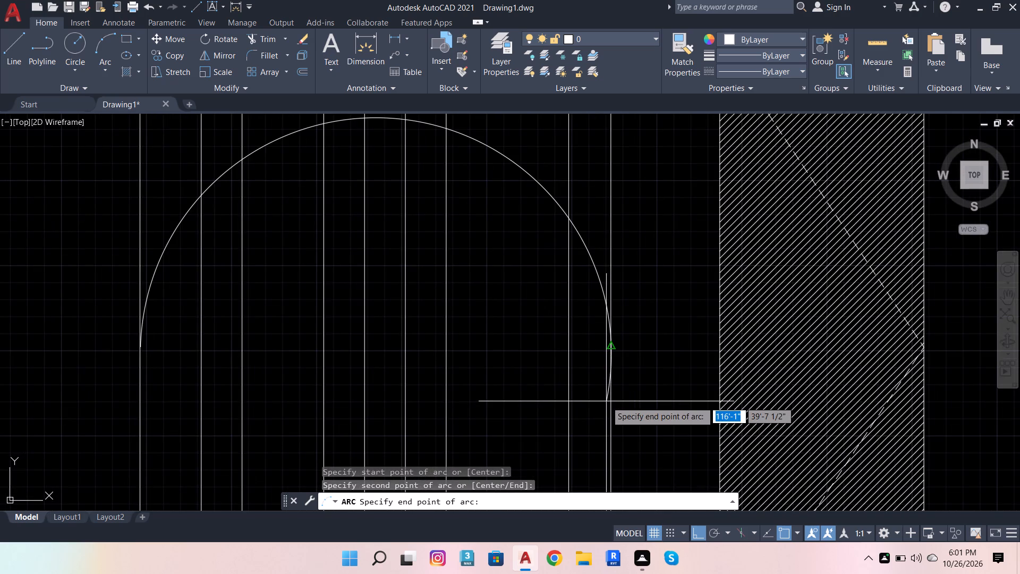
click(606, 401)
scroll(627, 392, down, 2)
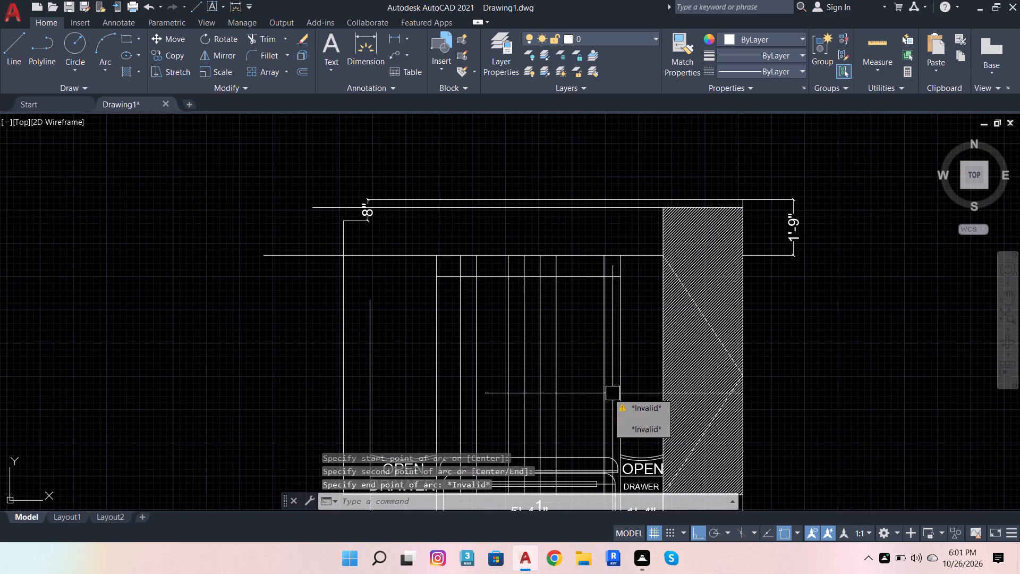
Draw a three-point arc from the central bay's western side midpoint through its eastern side midpoint, cresting at the upper horizontal line and ending just southwest.
click(106, 48)
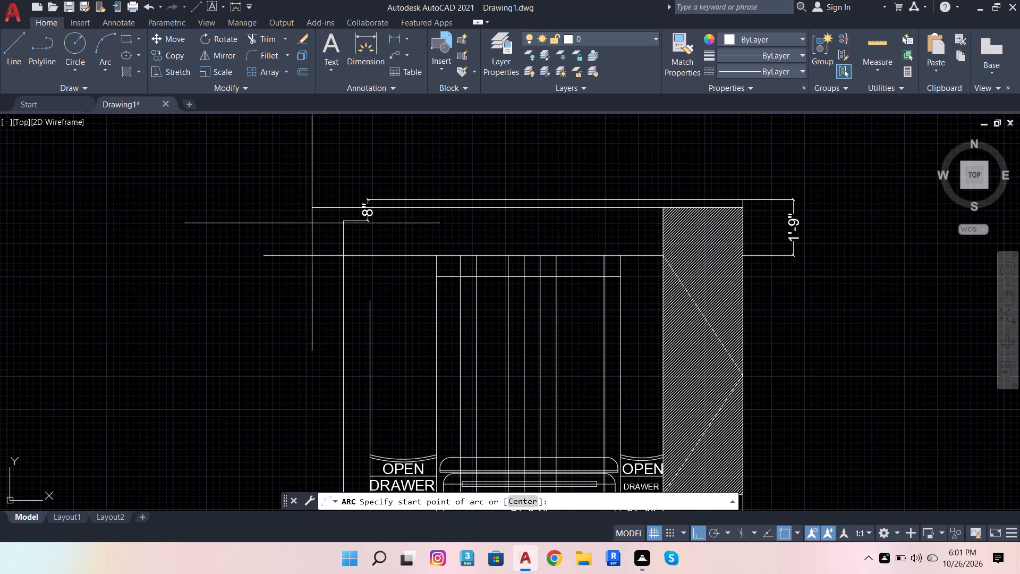
click(435, 376)
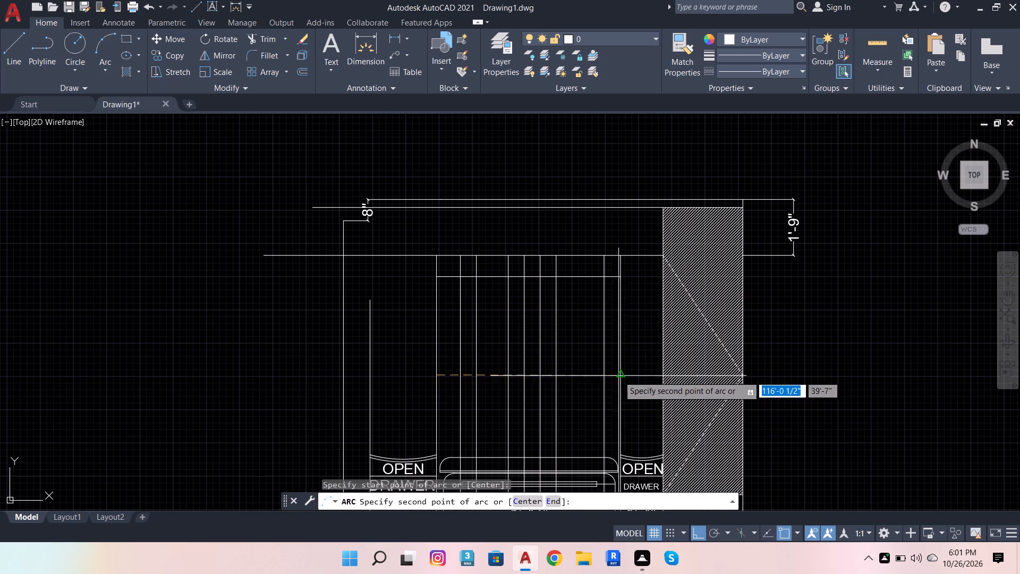
click(618, 376)
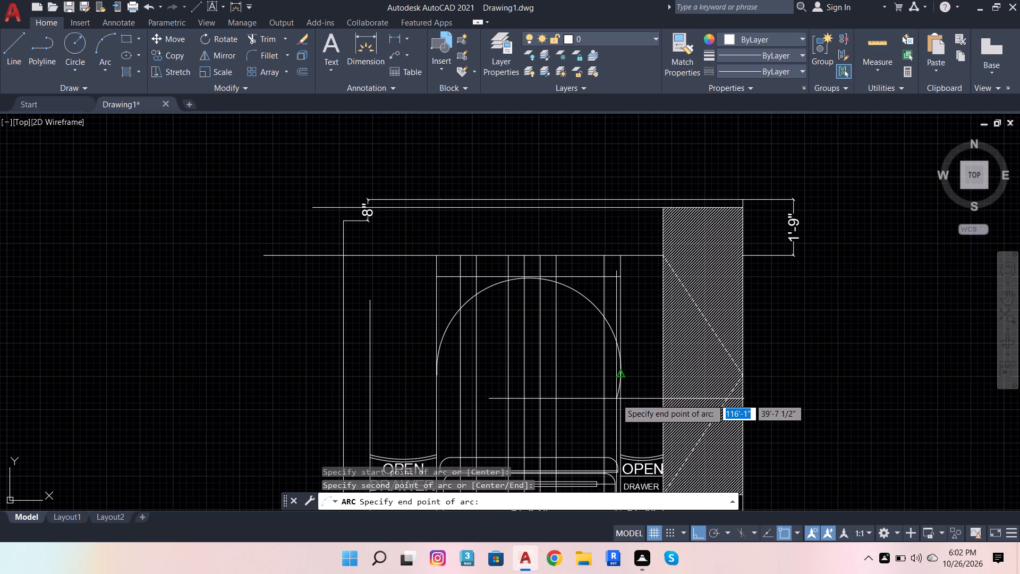
scroll(614, 399, up, 2)
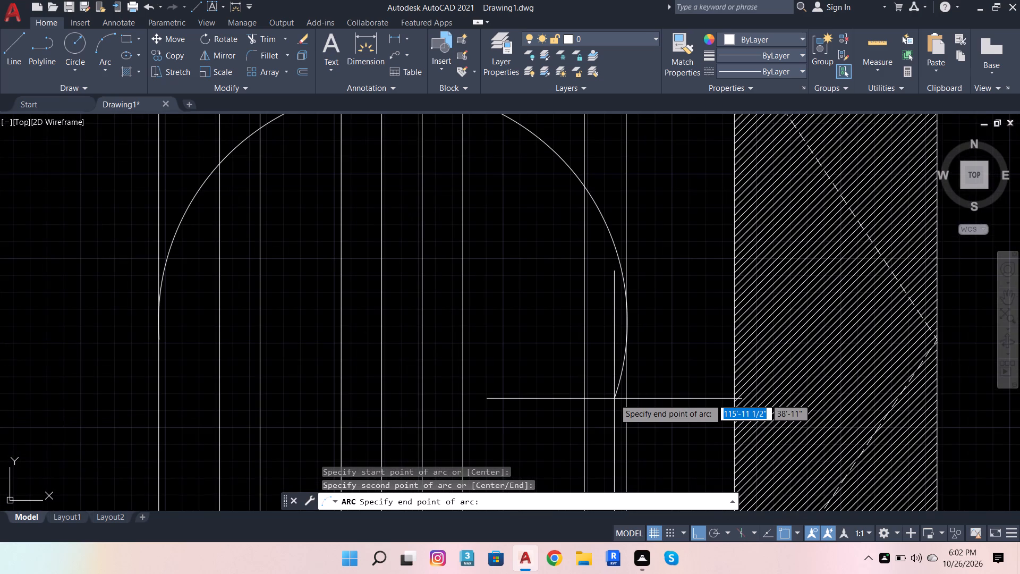
scroll(614, 399, down, 1)
scroll(614, 399, up, 1)
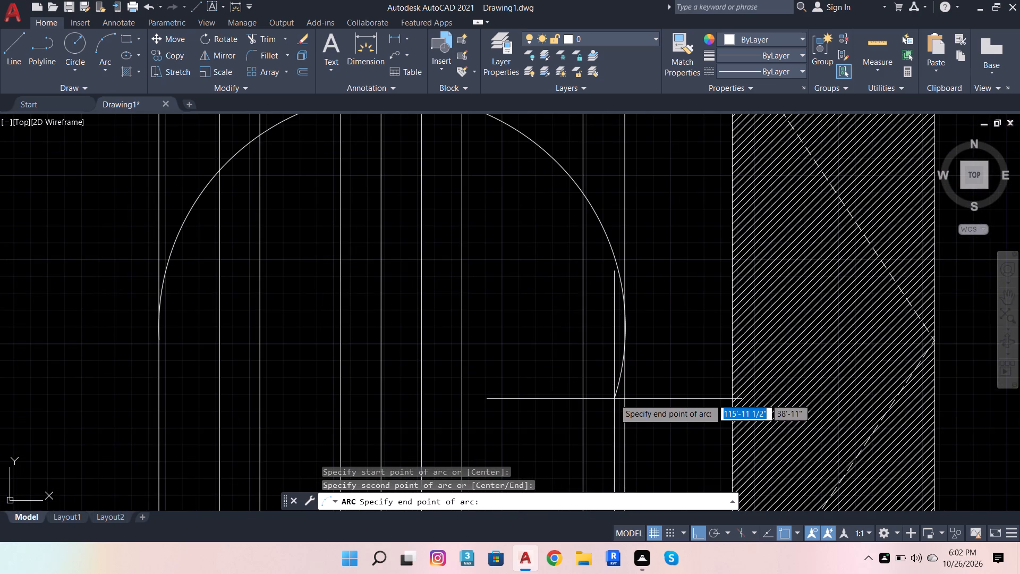
scroll(610, 402, down, 1)
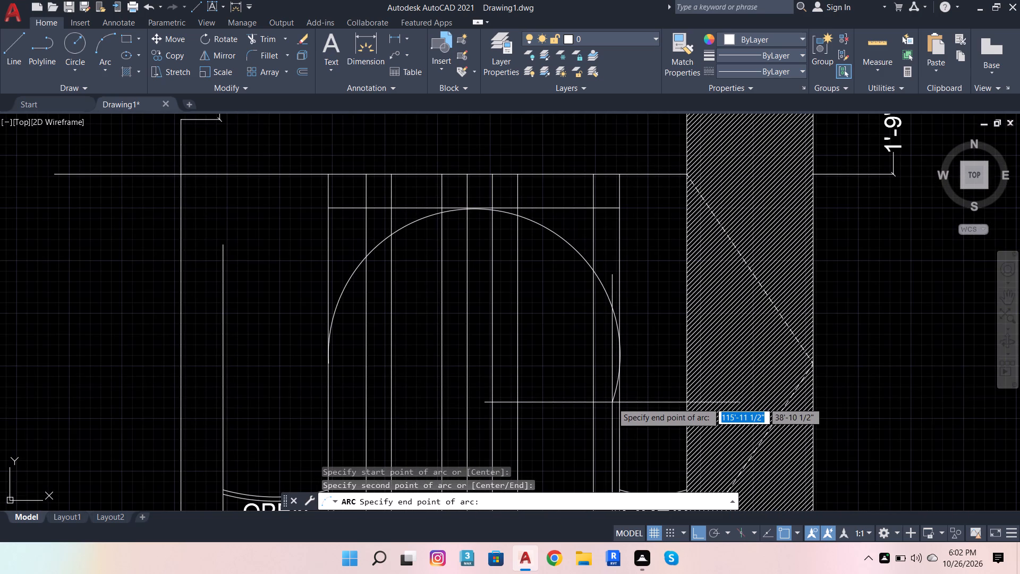
click(612, 402)
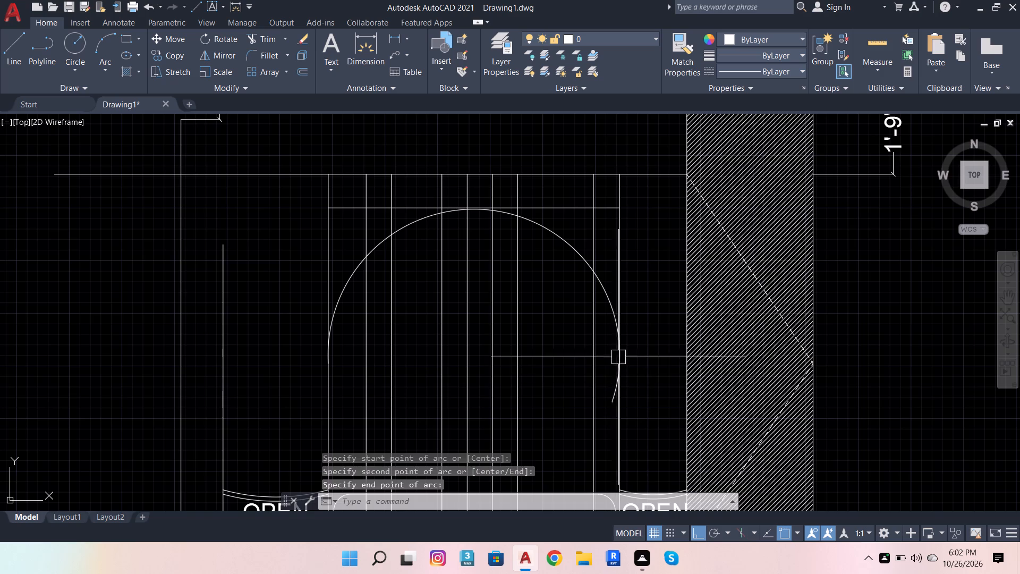
Trim off the arc's tail that runs past the central bay's eastern side.
scroll(589, 320, up, 2)
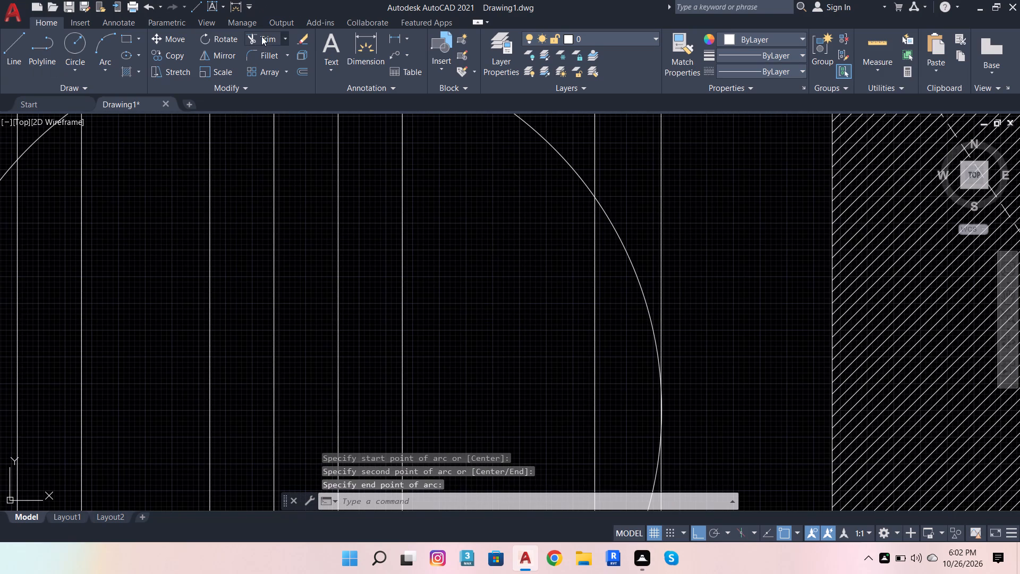
click(261, 36)
scroll(625, 327, down, 2)
click(631, 406)
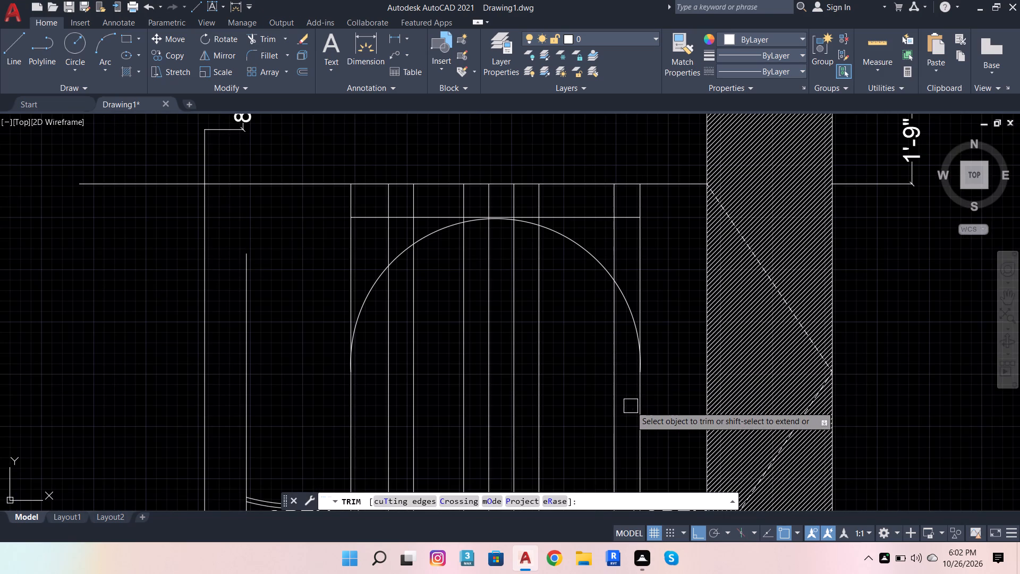
Trim the vertical lines above the bay's upper horizontal line, plus the line pieces outside the arc's eastern shoulder.
click(665, 266)
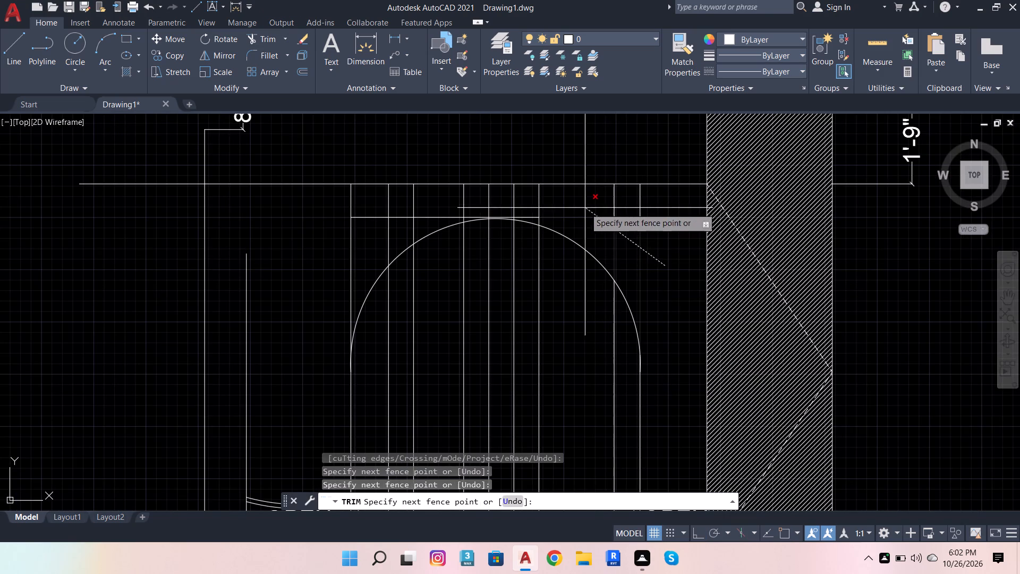
click(585, 208)
click(656, 198)
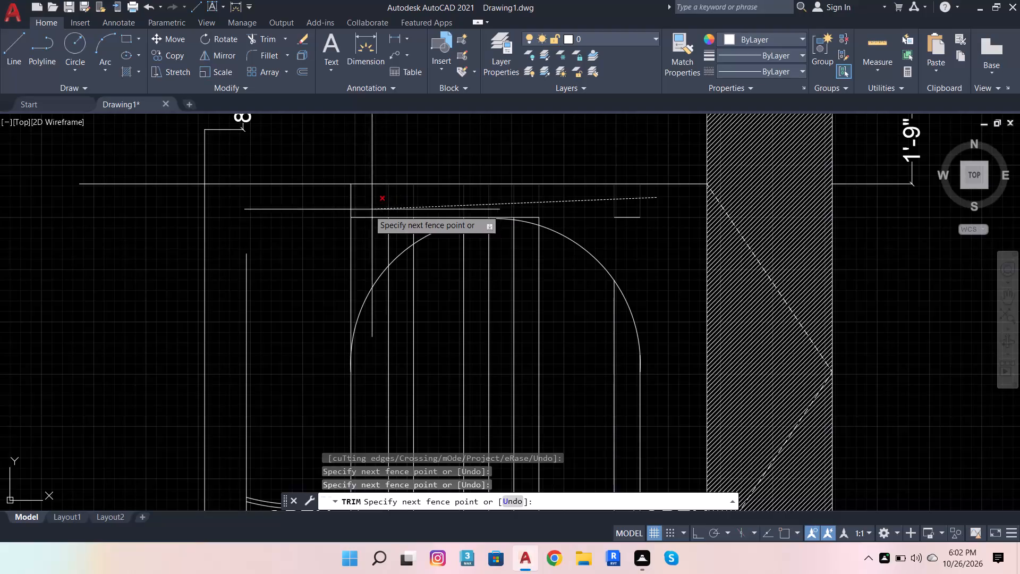
click(338, 213)
click(634, 214)
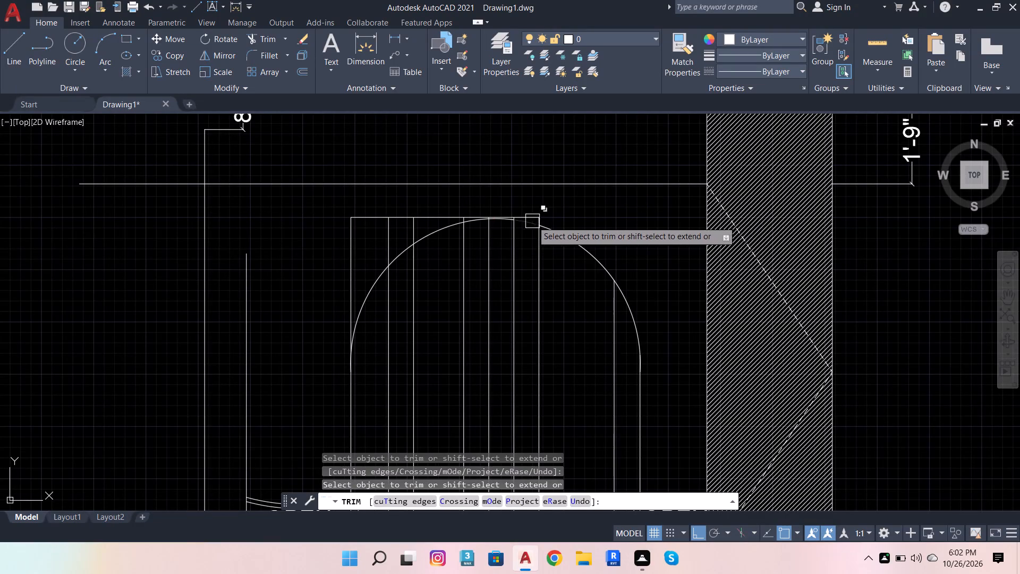
Trim the rest of the upper horizontal line and every vertical line piece between it and the arc, working westward.
scroll(530, 220, up, 4)
click(543, 208)
click(572, 223)
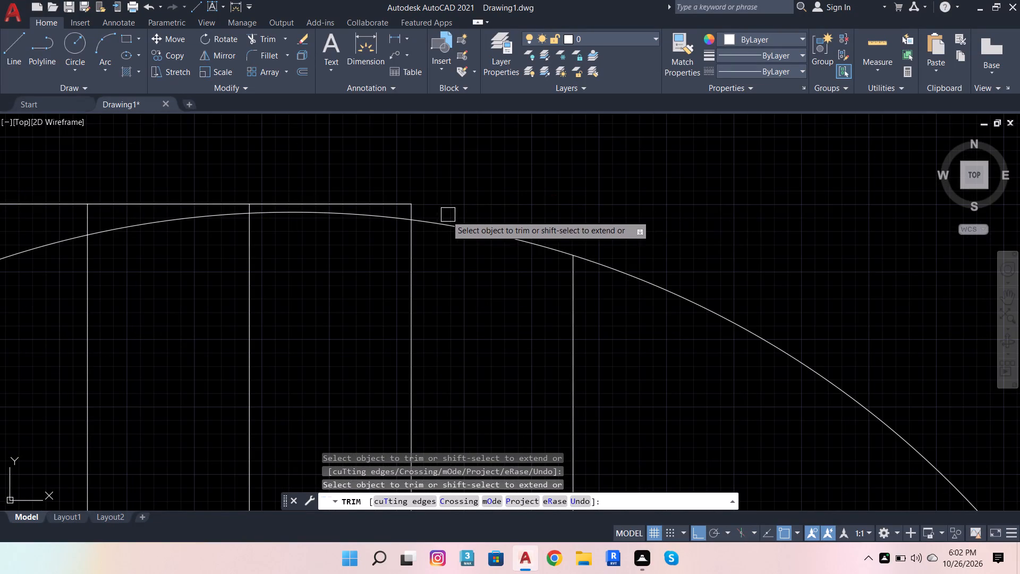
scroll(418, 207, up, 3)
click(368, 202)
click(397, 224)
scroll(553, 246, down, 2)
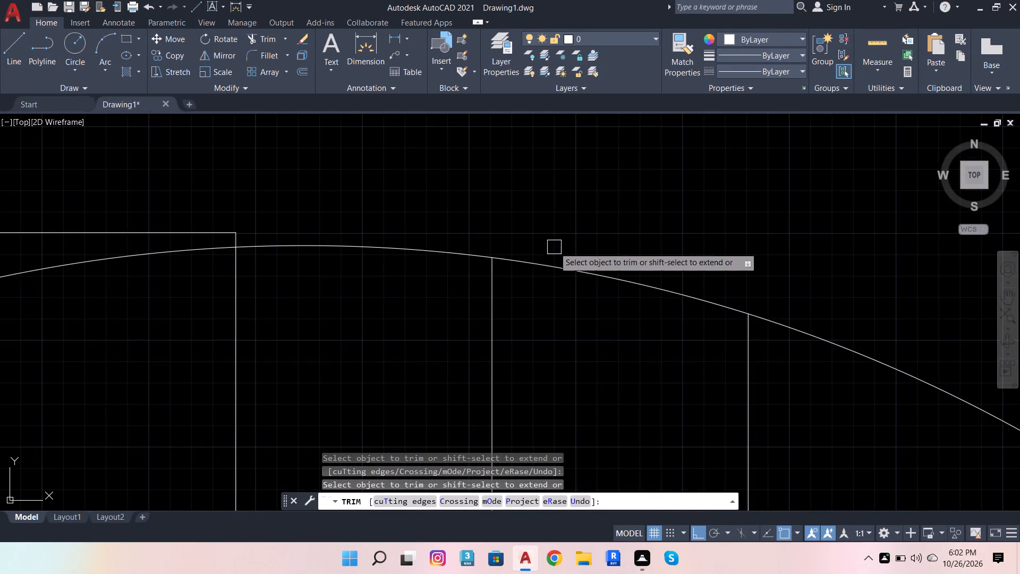
scroll(224, 238, up, 3)
click(276, 232)
scroll(640, 245, down, 2)
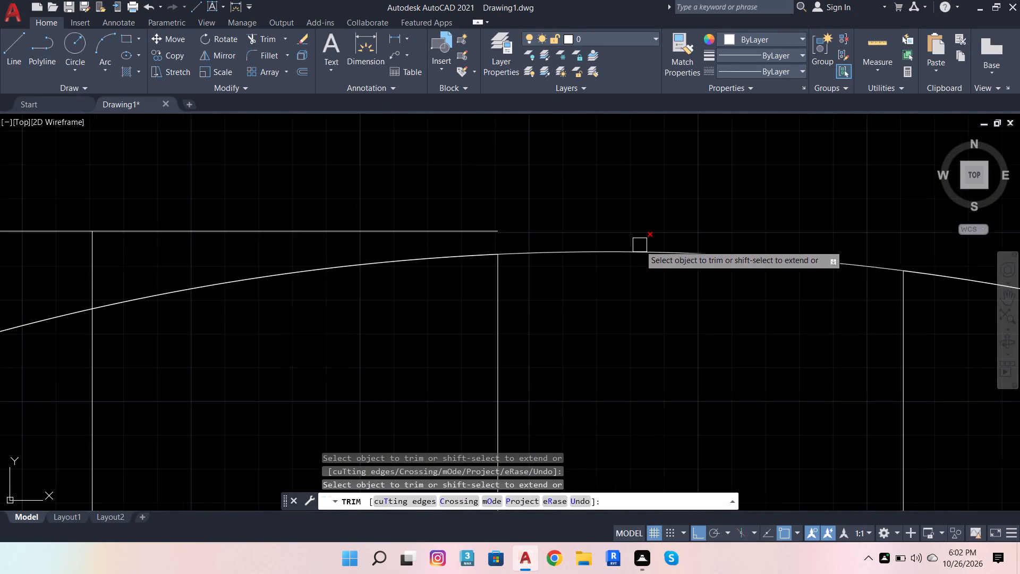
click(384, 233)
scroll(711, 195, down, 3)
scroll(507, 210, up, 3)
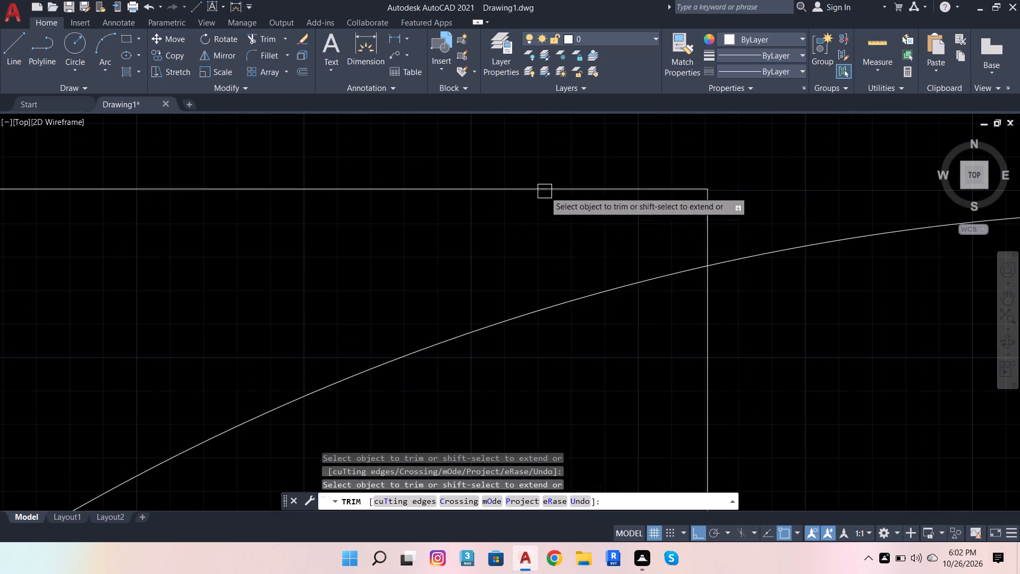
click(706, 212)
scroll(702, 208, down, 2)
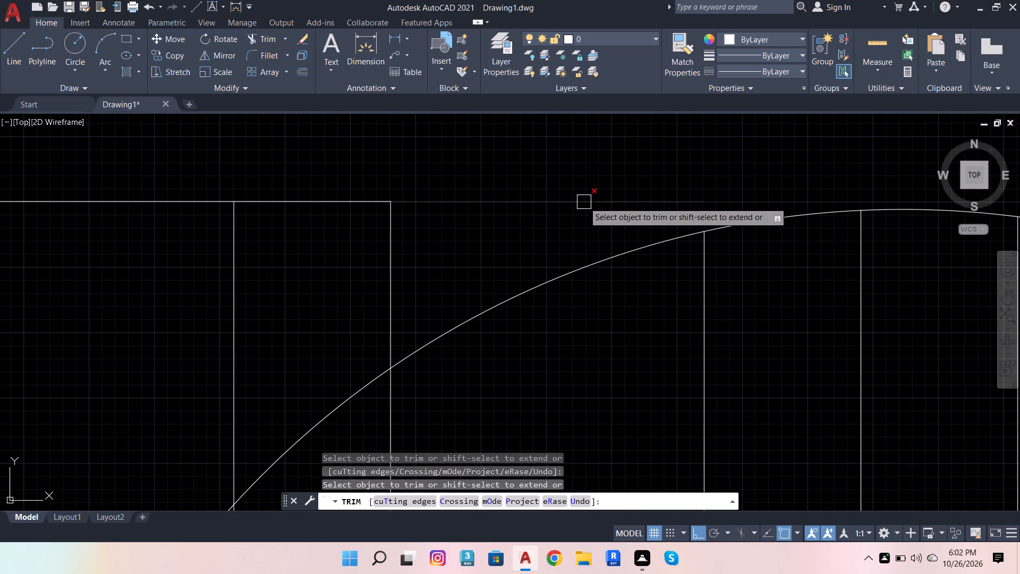
click(584, 201)
click(384, 253)
click(253, 210)
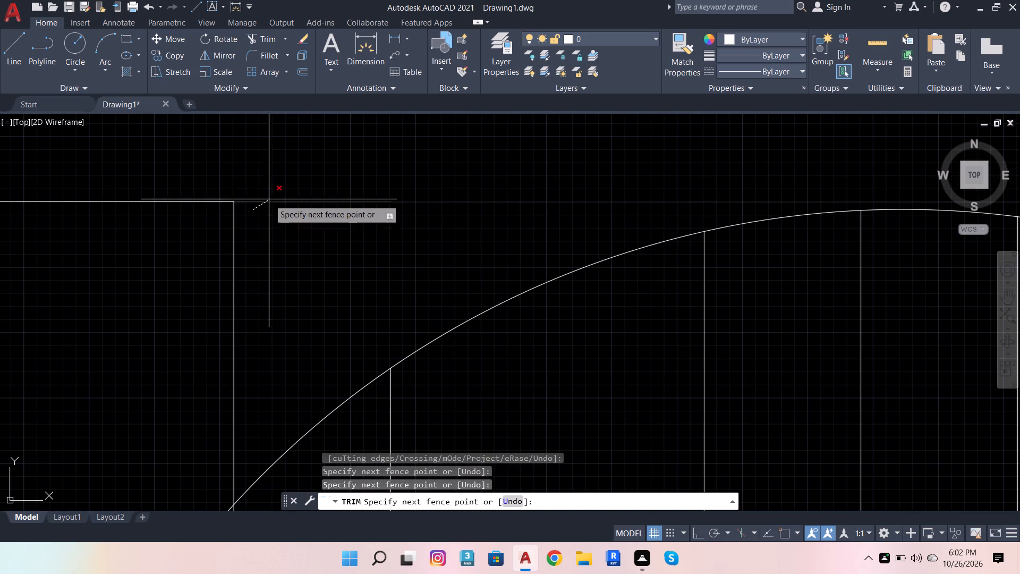
click(279, 194)
click(228, 236)
scroll(367, 213, down, 3)
click(326, 200)
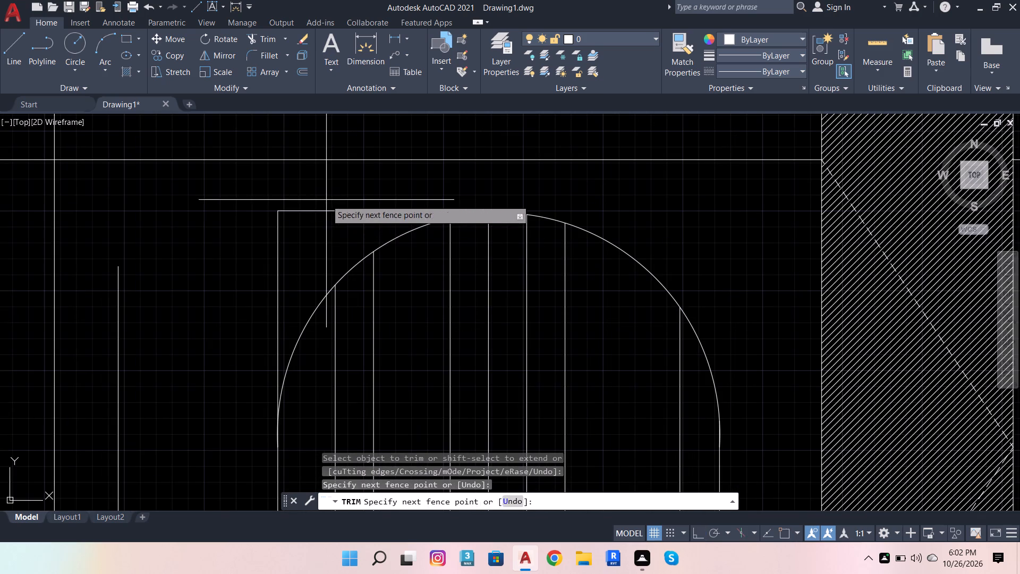
click(269, 268)
Trim the overlapping slivers where the arc meets the central bay's western and eastern vertical sides.
scroll(382, 237, down, 2)
scroll(368, 323, up, 2)
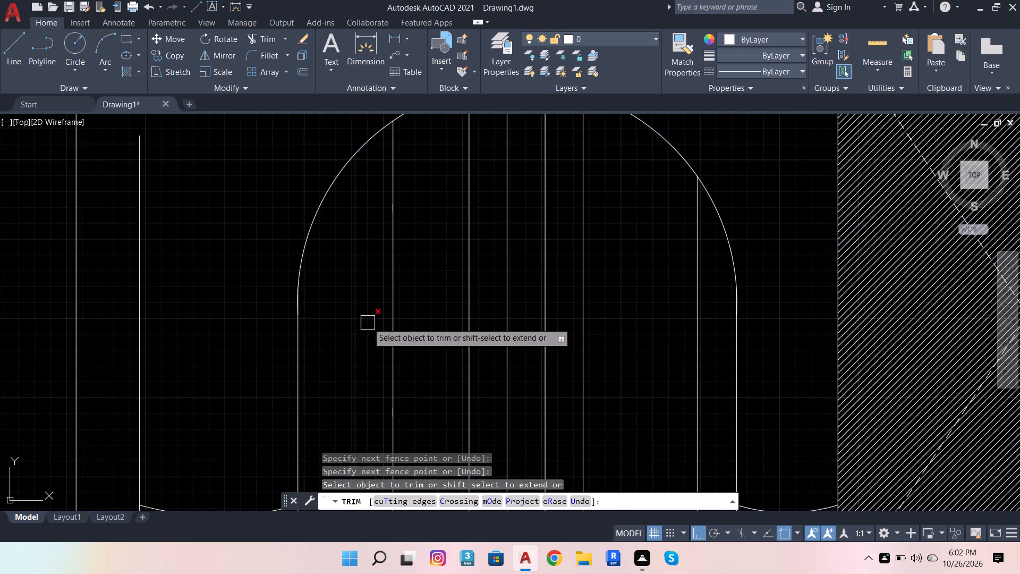
scroll(319, 311, up, 3)
scroll(218, 280, up, 3)
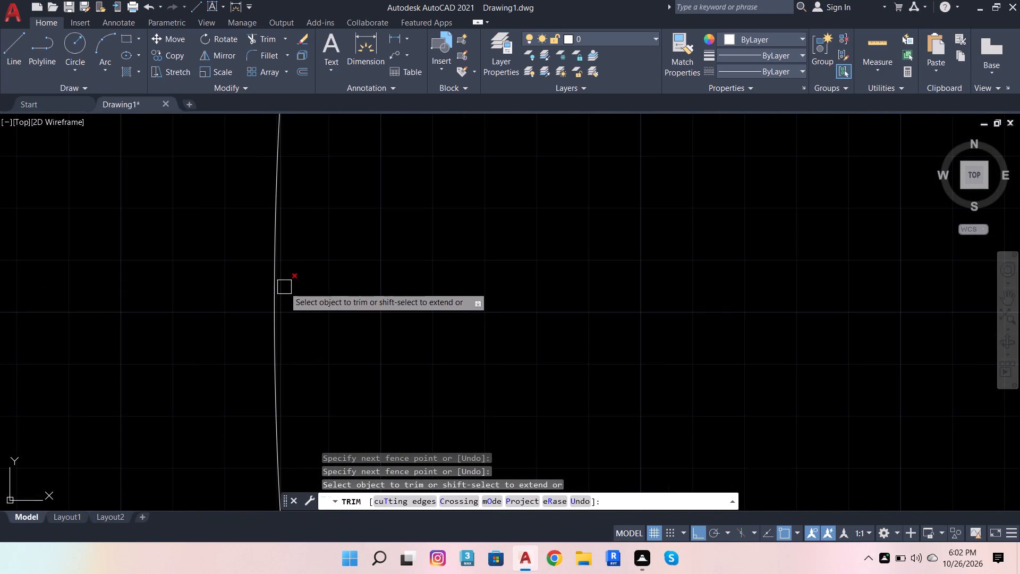
scroll(407, 286, down, 2)
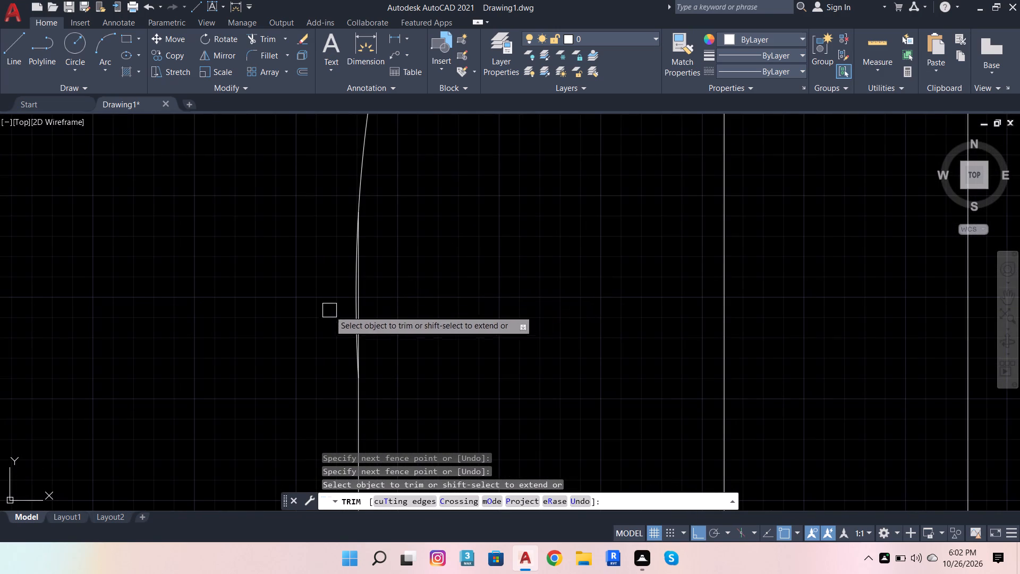
scroll(344, 302, up, 1)
click(355, 295)
scroll(208, 379, down, 3)
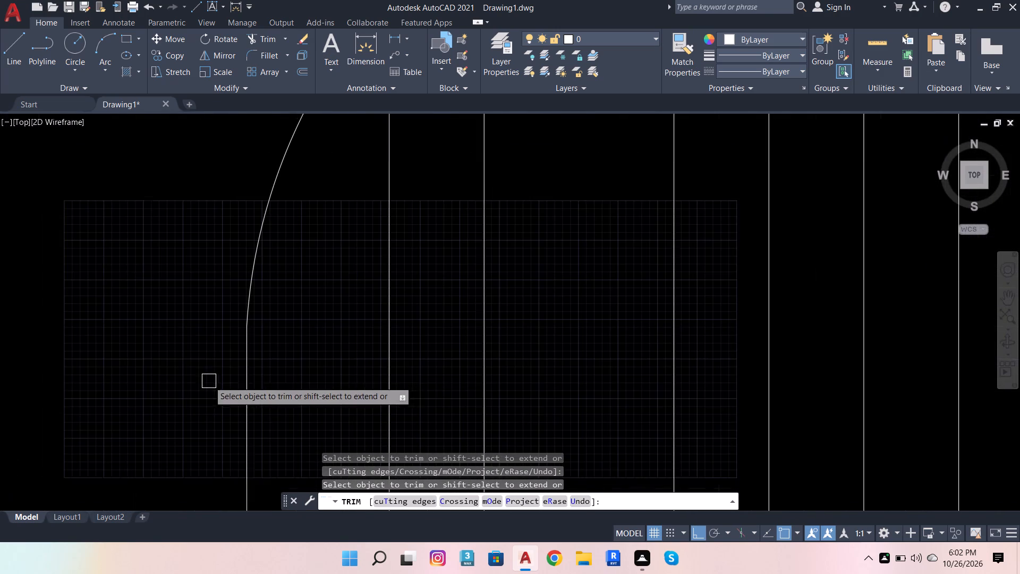
scroll(293, 383, down, 3)
scroll(555, 403, up, 3)
scroll(538, 339, up, 3)
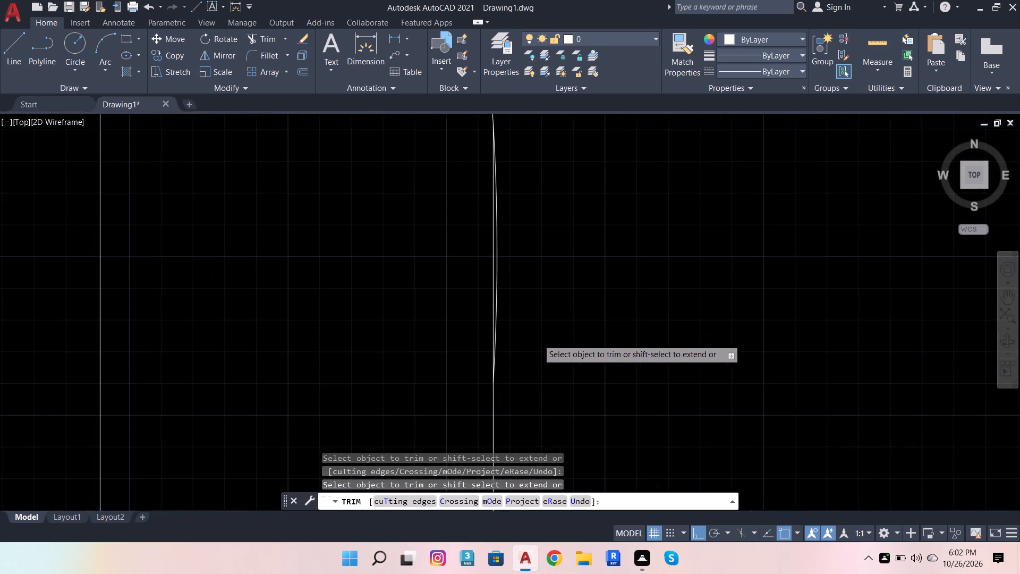
click(500, 275)
scroll(619, 340, down, 1)
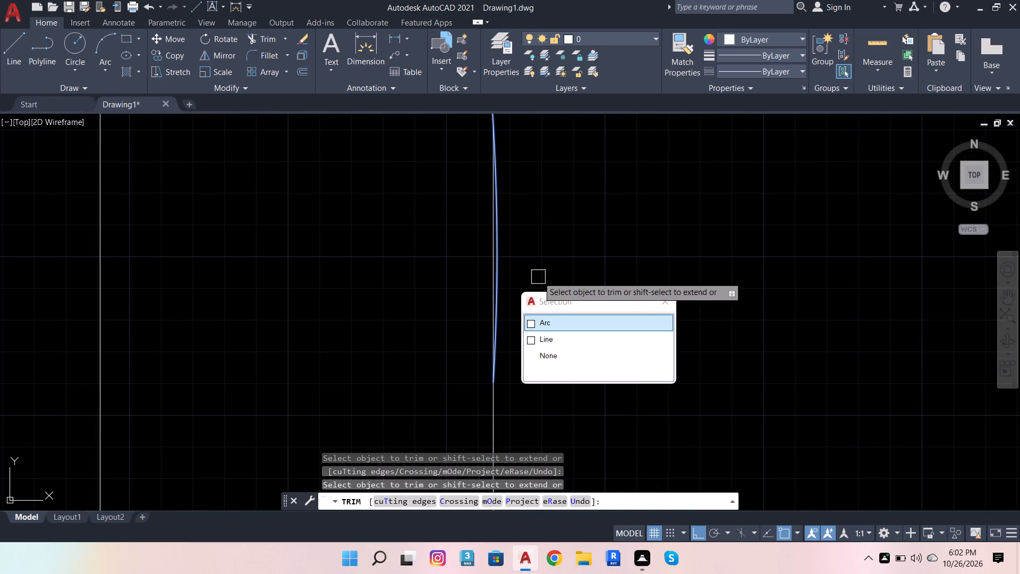
scroll(534, 294, down, 4)
scroll(529, 228, down, 6)
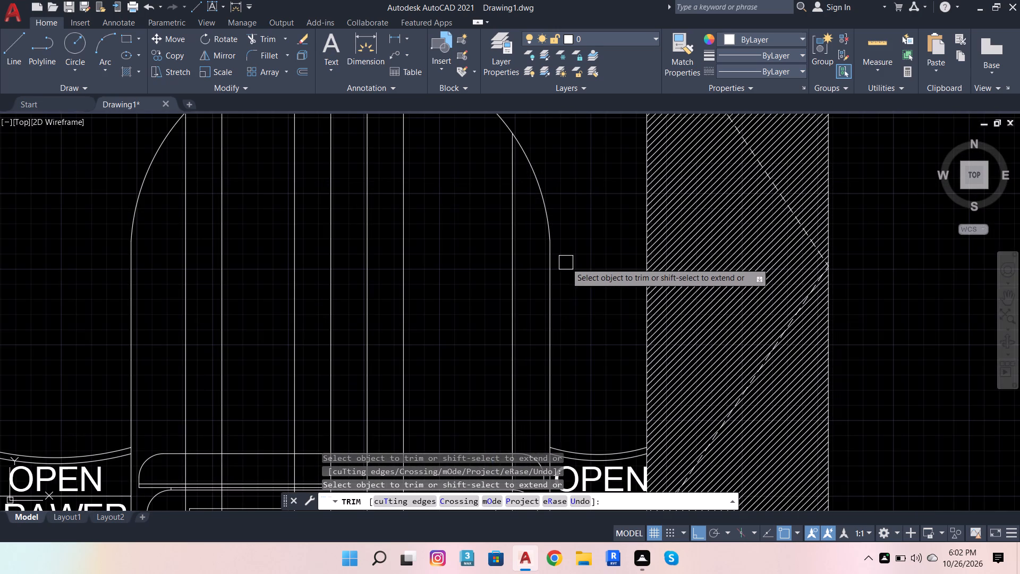
click(580, 255)
click(587, 257)
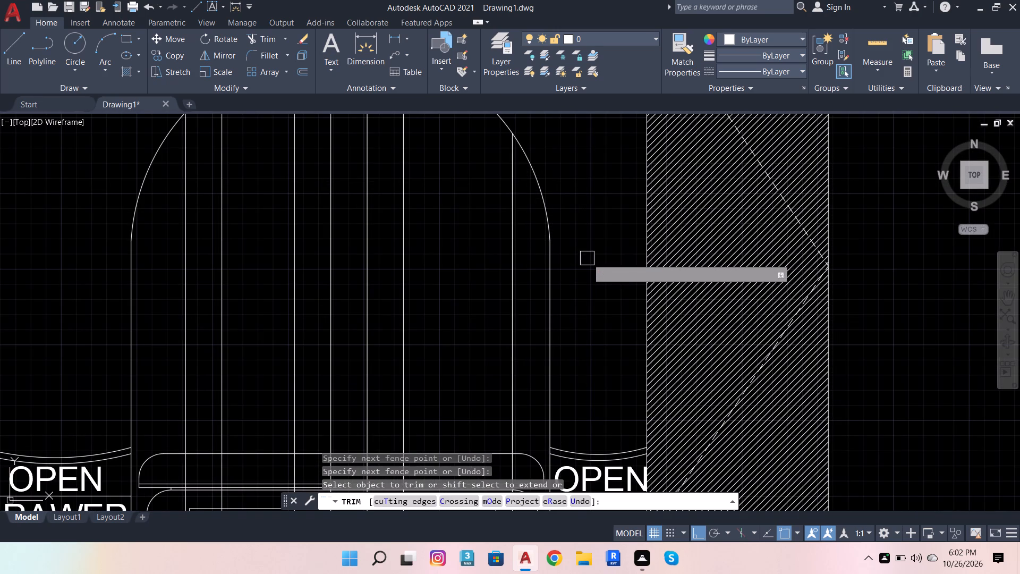
key(Escape)
key(Escape)
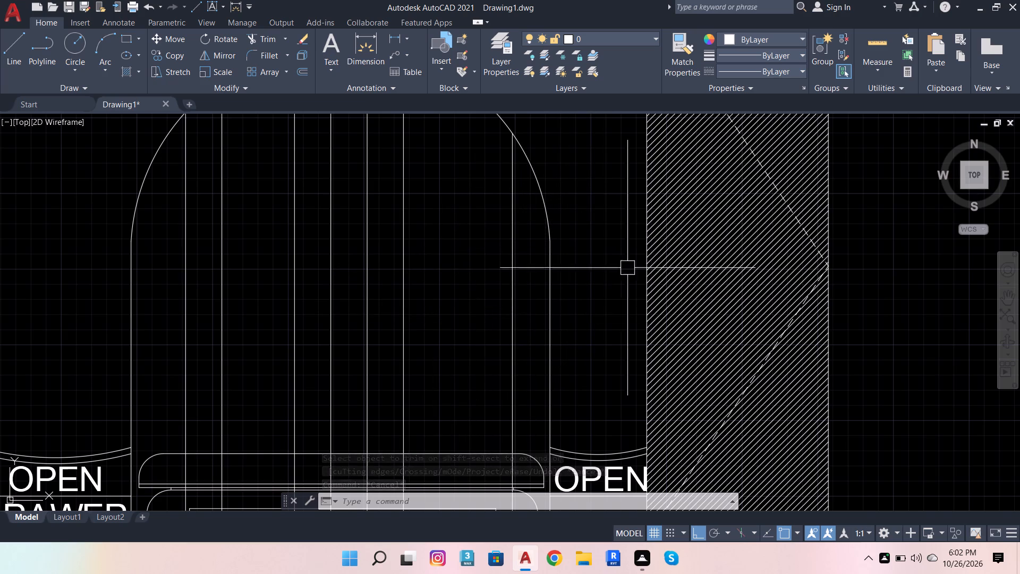
Trim the seven inner vertical lines where they cross the upper rounded shape at the central bay's base.
scroll(658, 331, down, 2)
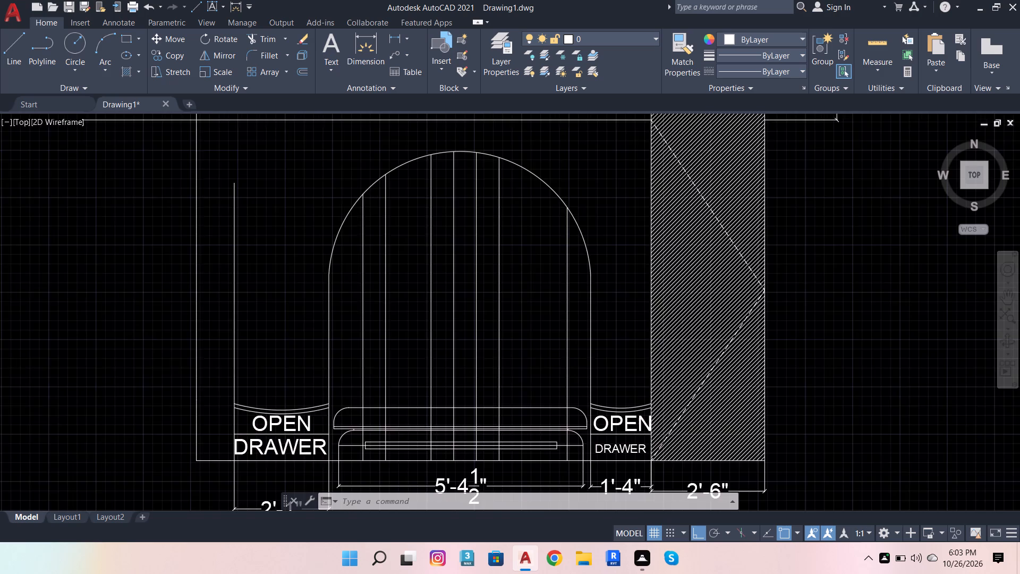
scroll(538, 392, up, 3)
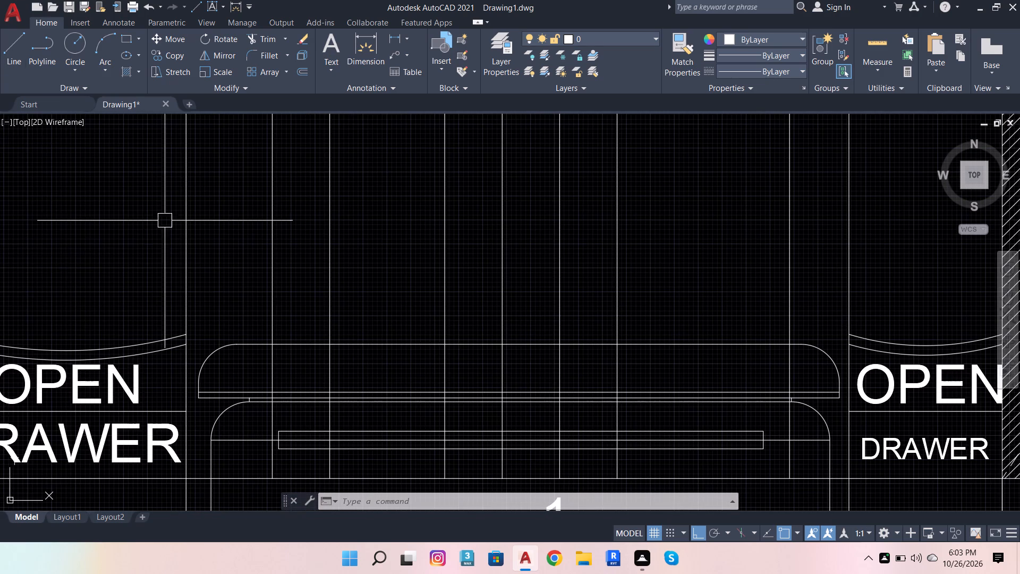
click(250, 36)
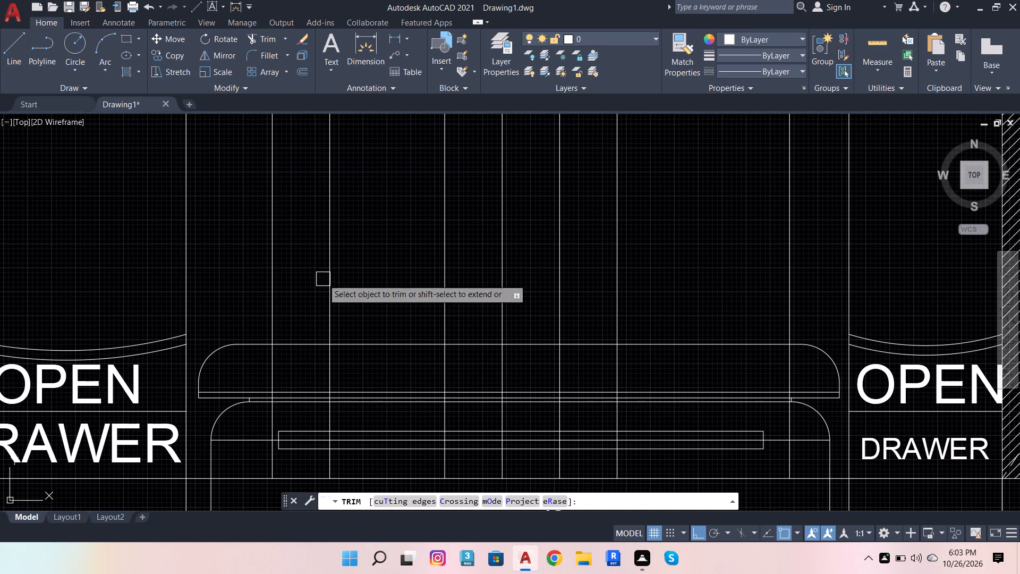
drag(250, 375, 256, 373)
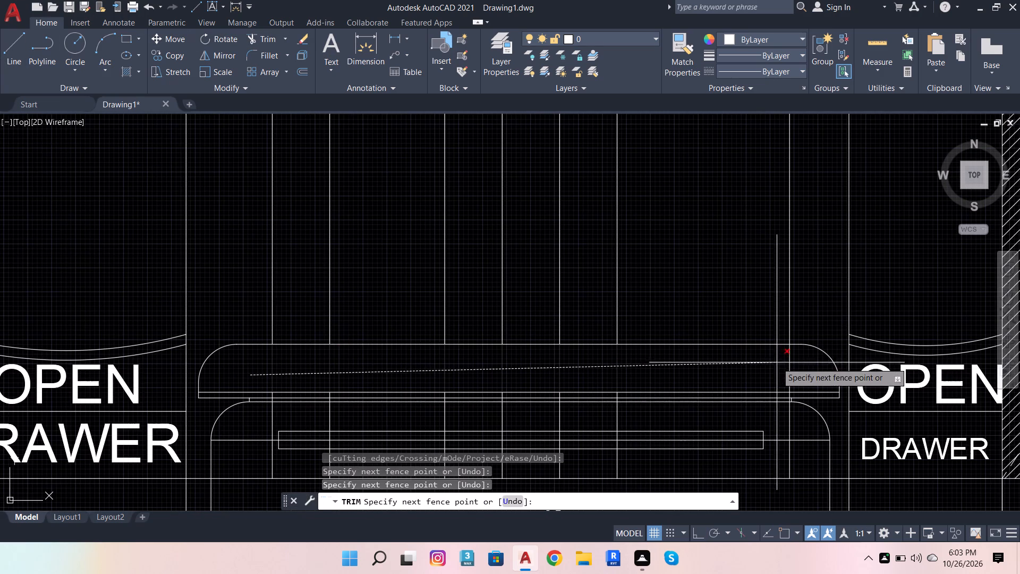
click(802, 367)
key(Escape)
Erase the seven leftover vertical line segments crossing the lower rounded shape and its thin rectangle.
scroll(806, 424, up, 1)
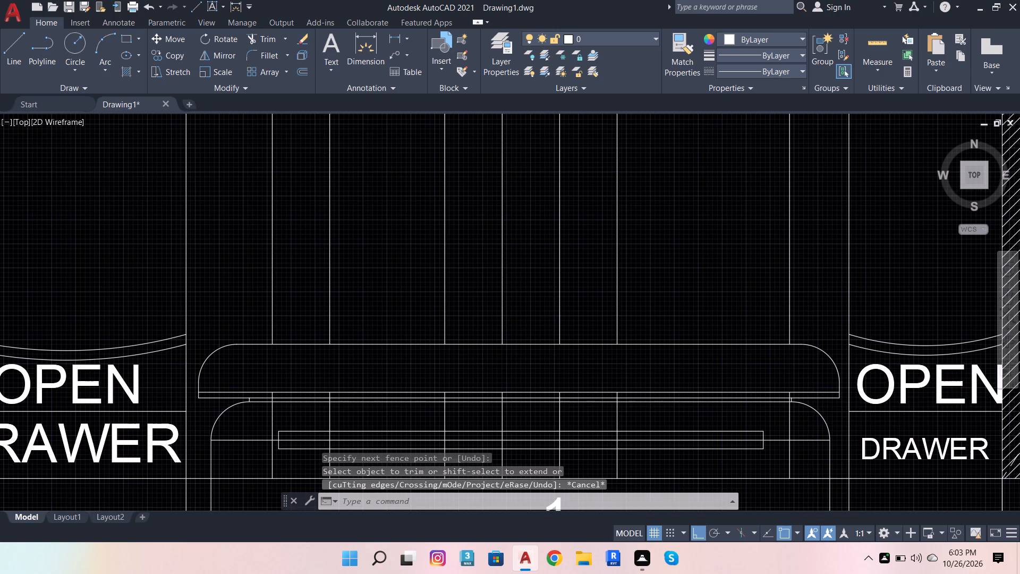
click(805, 424)
scroll(663, 416, down, 1)
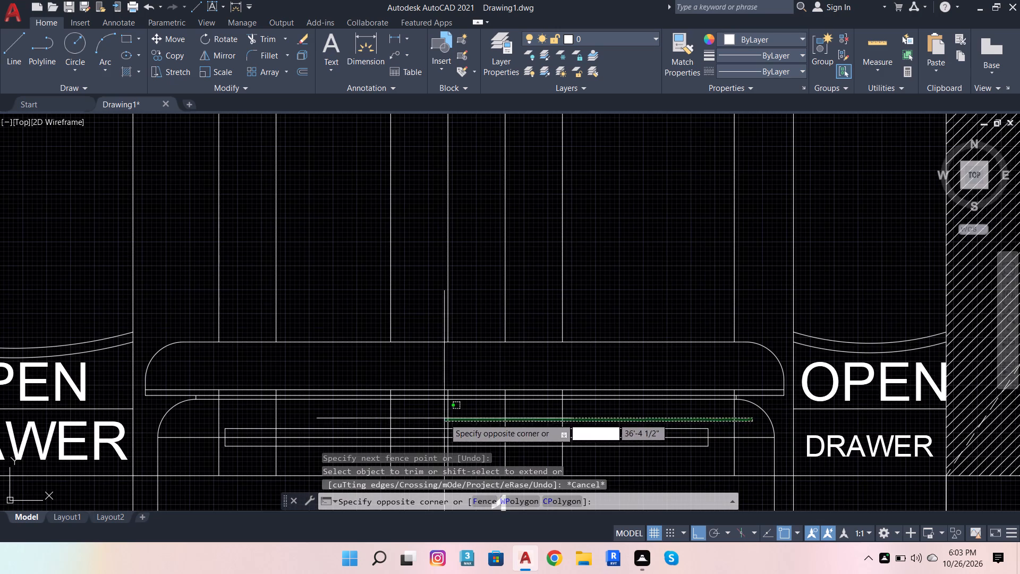
scroll(202, 418, up, 2)
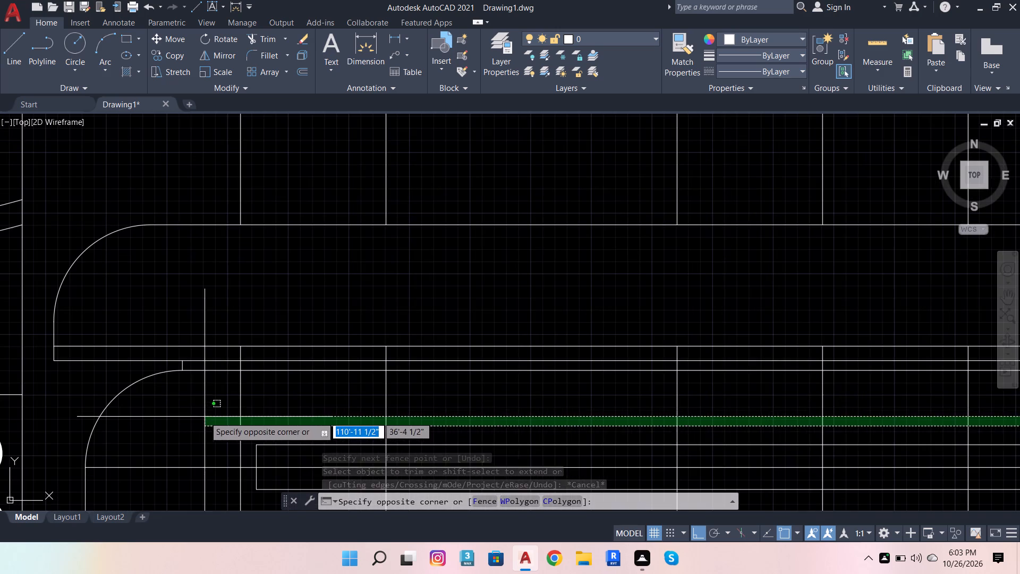
click(205, 416)
scroll(339, 393, down, 2)
scroll(594, 354, down, 2)
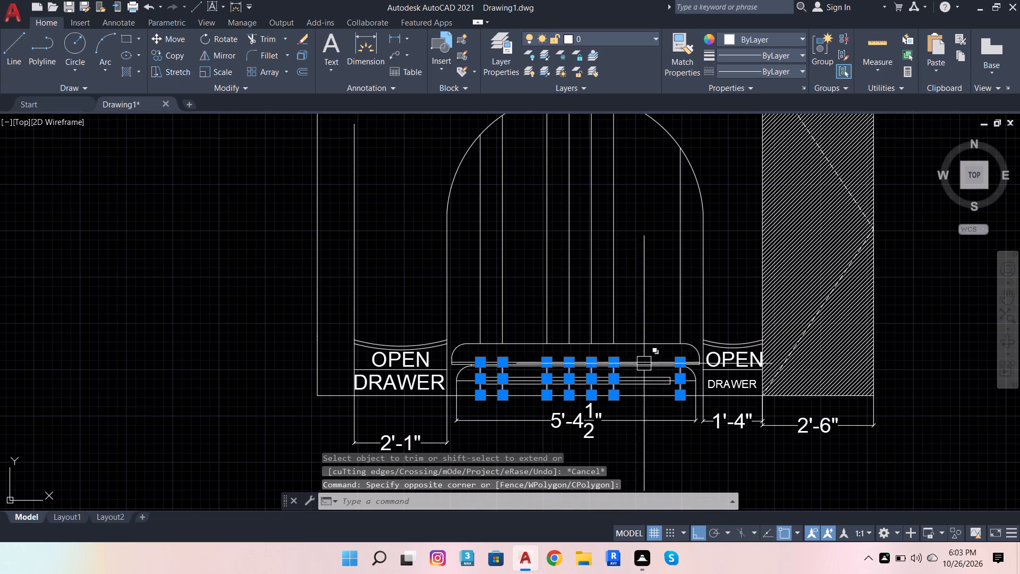
scroll(698, 365, up, 2)
key(shift+Delete)
Hatch every vertical strip of the arched central bay with the ANSI31 pattern, from its western edge to its eastern edge.
scroll(703, 383, down, 1)
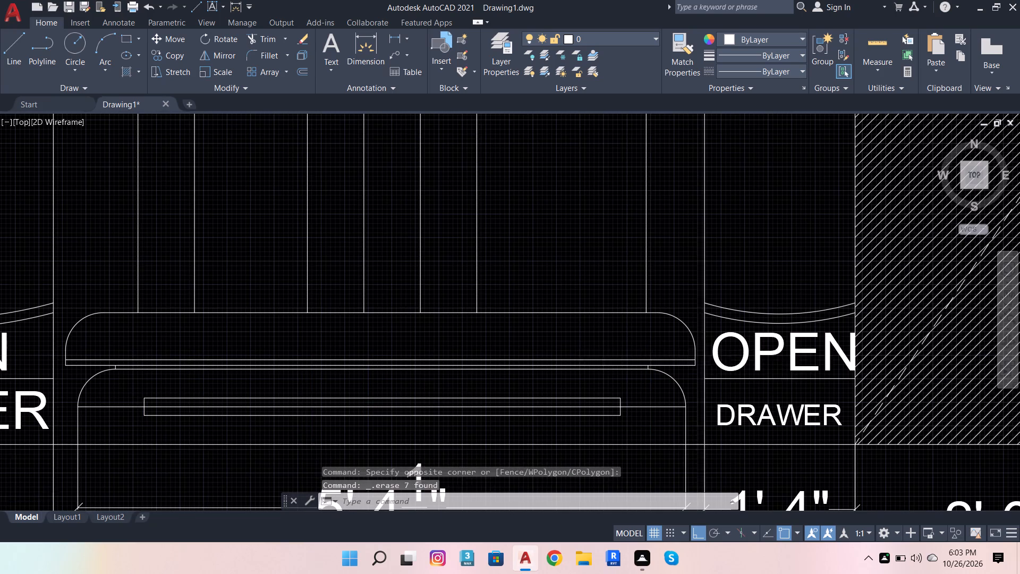
scroll(703, 383, down, 1)
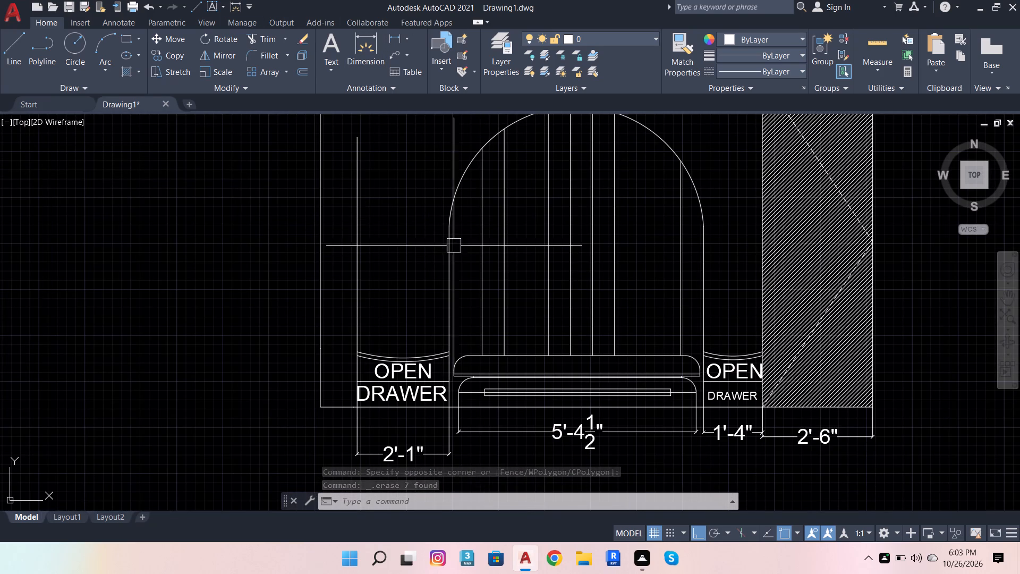
scroll(632, 284, down, 1)
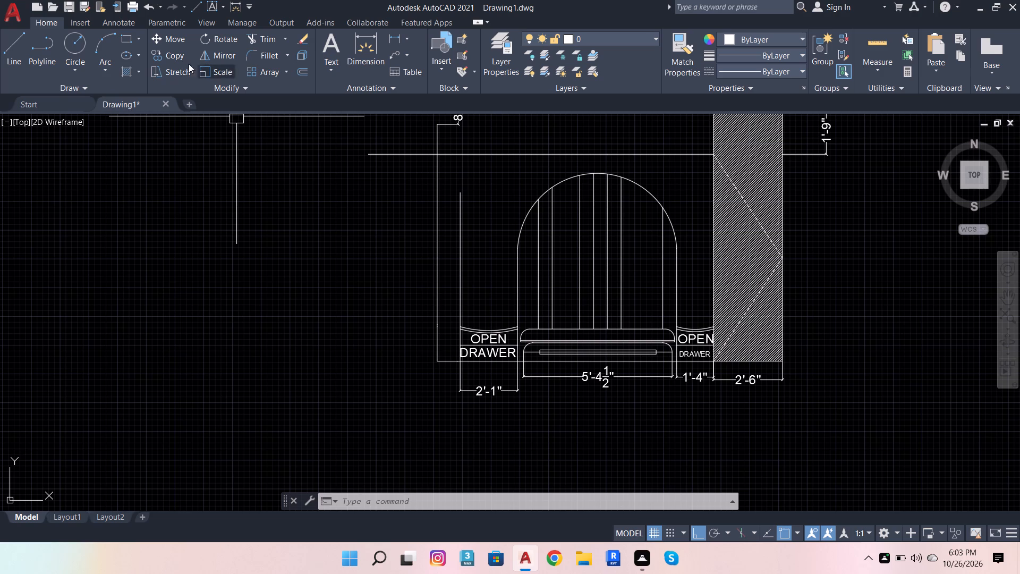
click(125, 73)
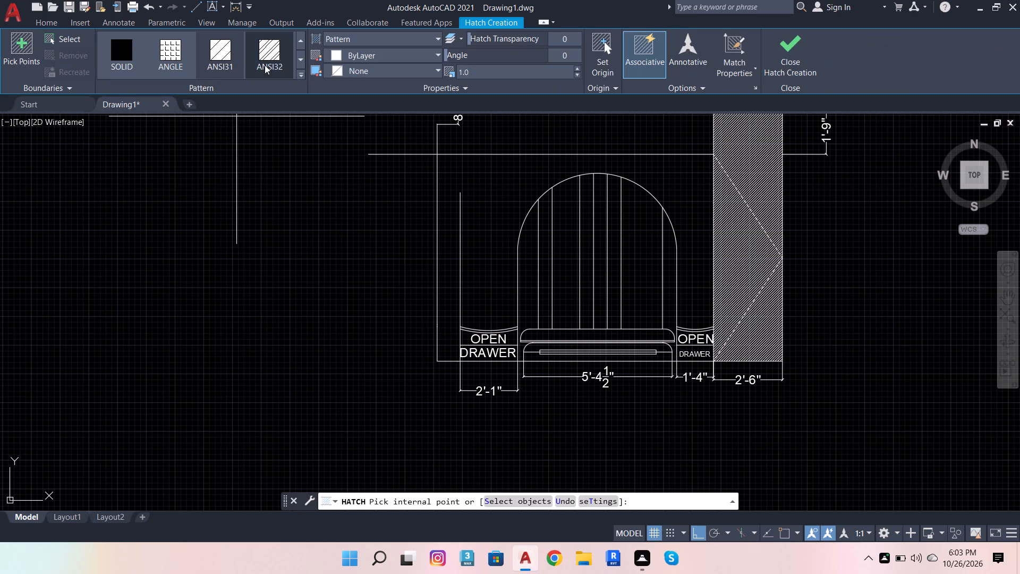
click(224, 54)
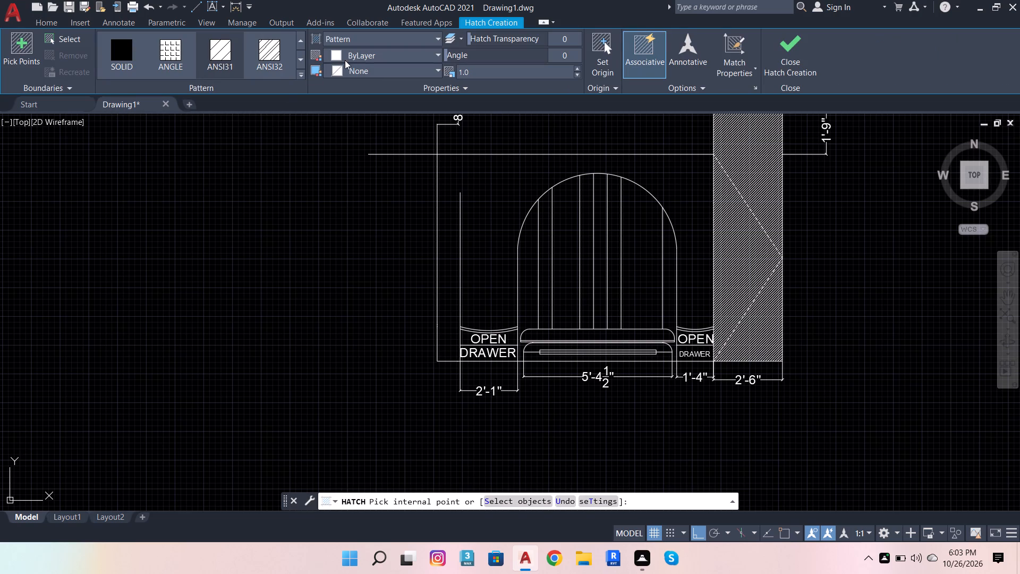
scroll(550, 255, up, 3)
click(442, 324)
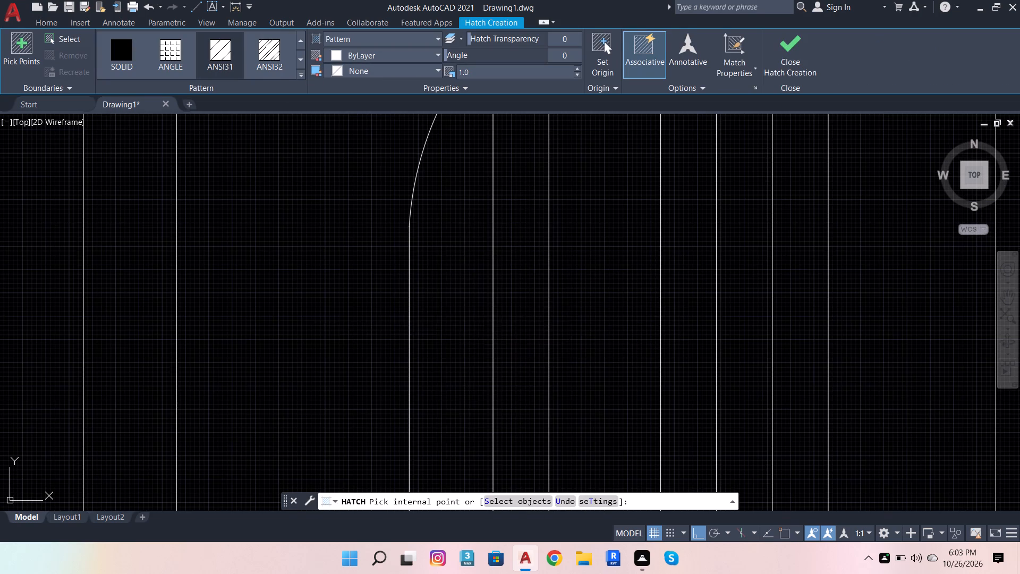
click(523, 300)
click(599, 277)
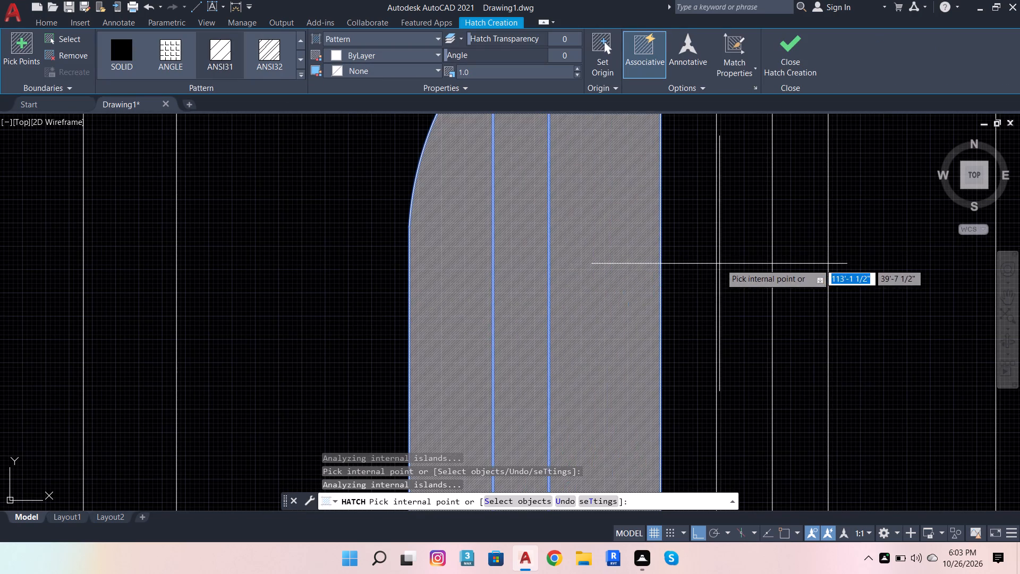
click(696, 273)
click(732, 270)
click(797, 282)
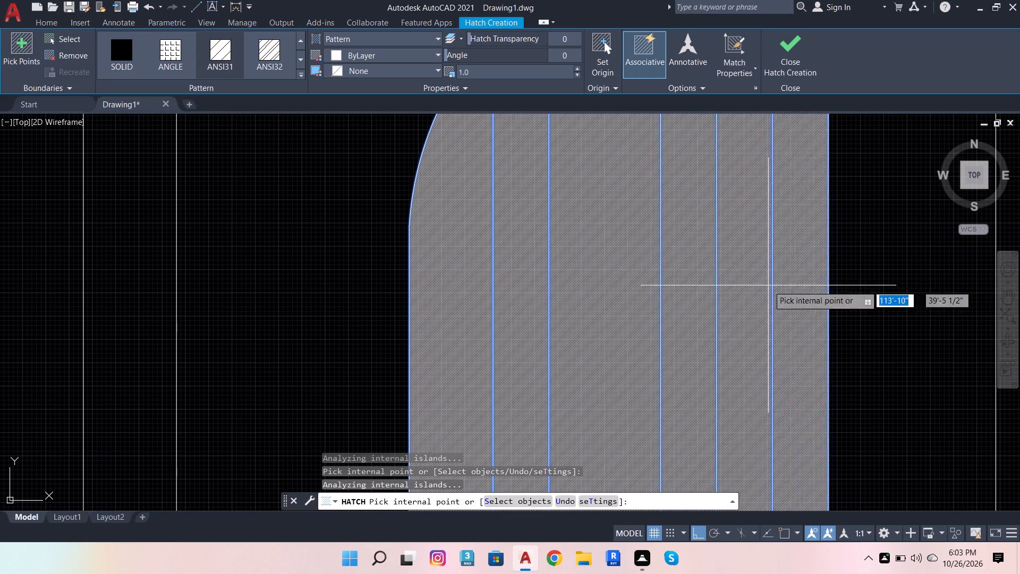
scroll(631, 297, down, 3)
scroll(683, 314, up, 3)
click(685, 312)
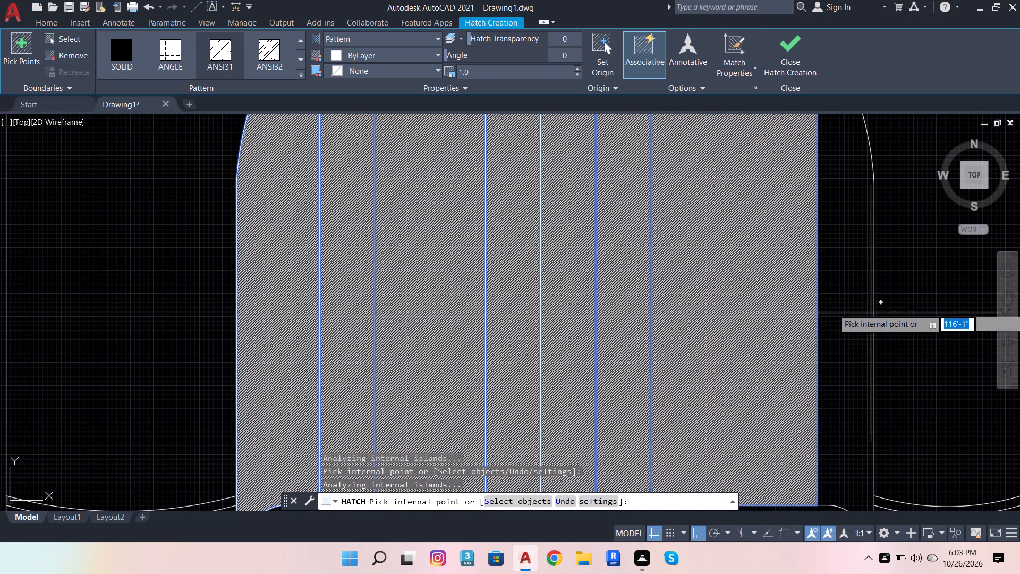
click(858, 306)
key(Escape)
Try scale 3 on the arched bay's hatch, and settle on a hatch scale of 4.
click(728, 305)
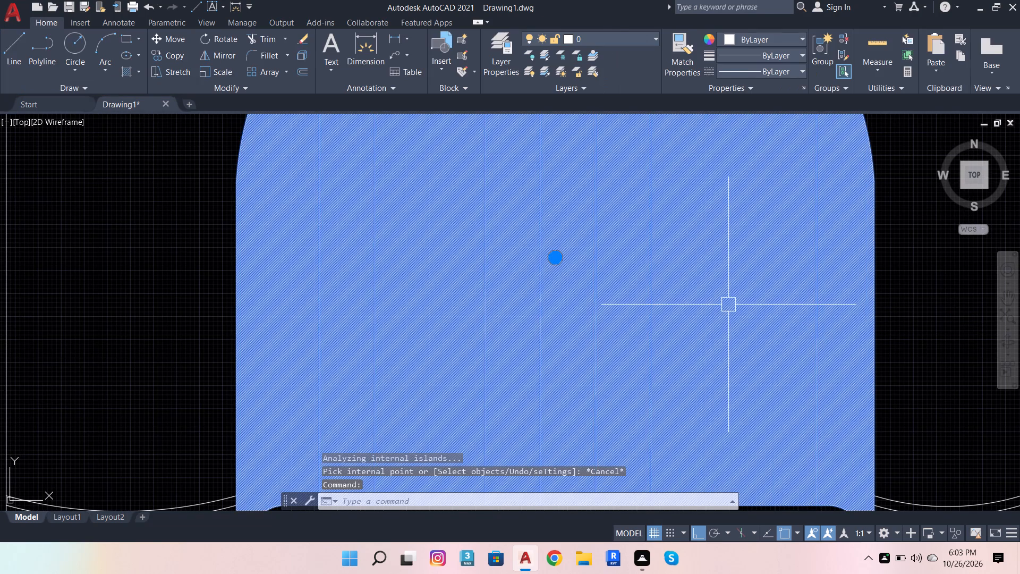
double_click(703, 309)
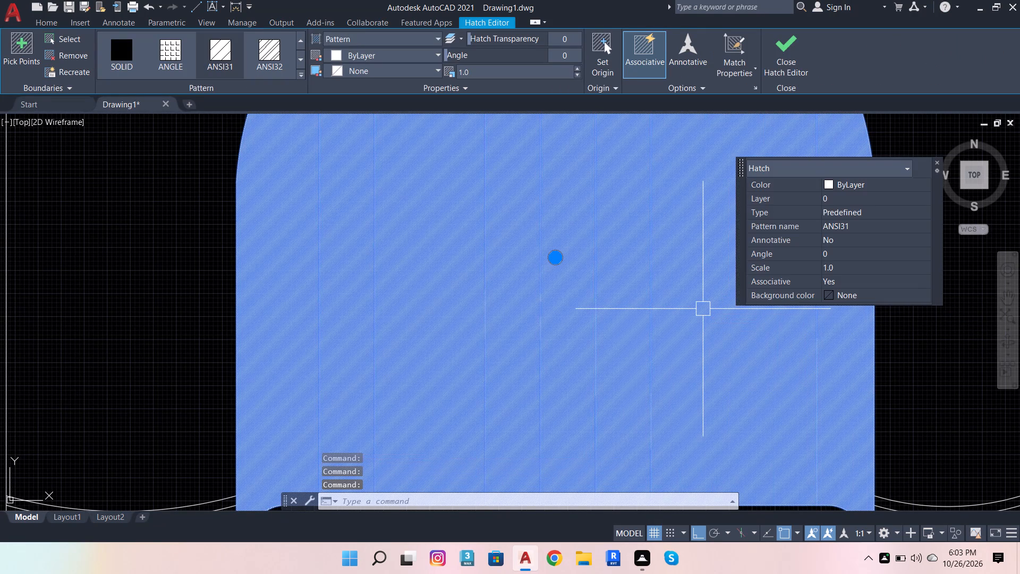
click(848, 267)
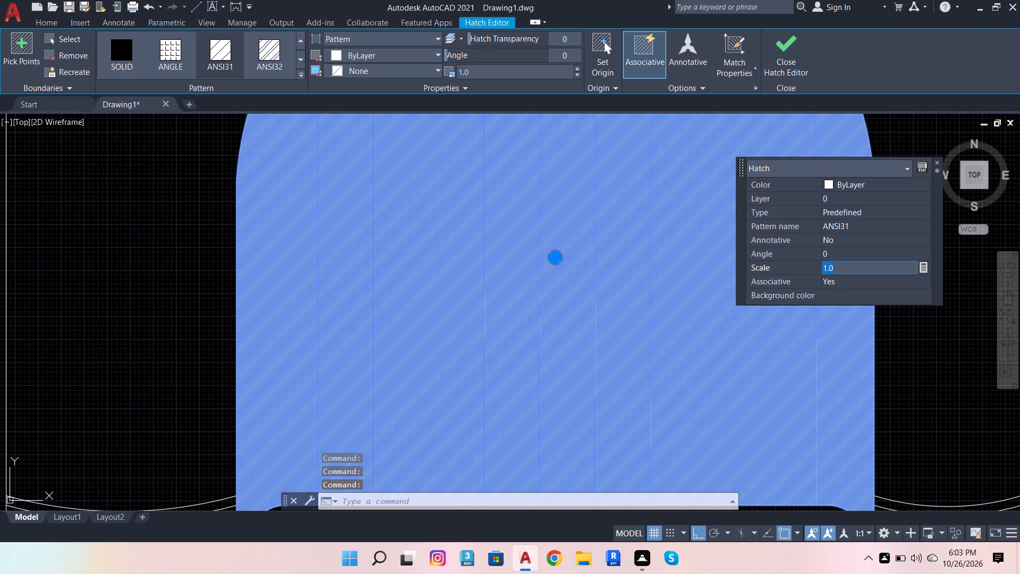
key(BackSpace)
key(3)
key(Return)
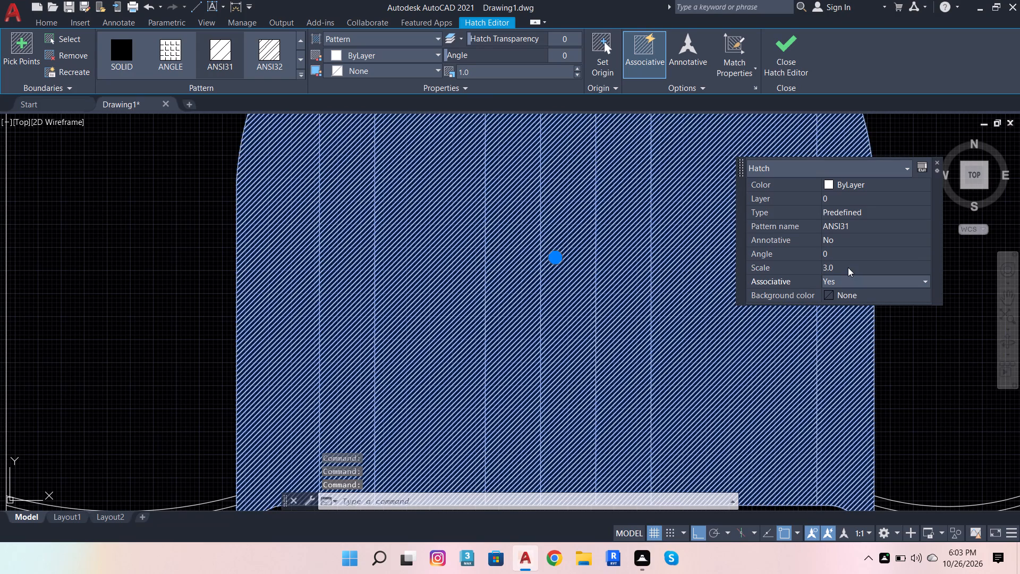
click(848, 267)
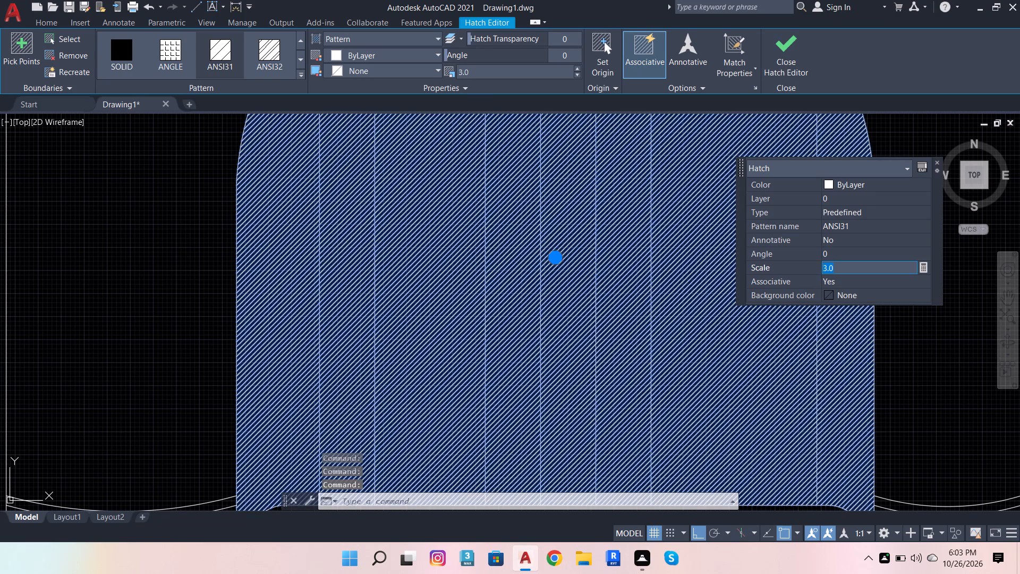
key(BackSpace)
key(4)
key(Return)
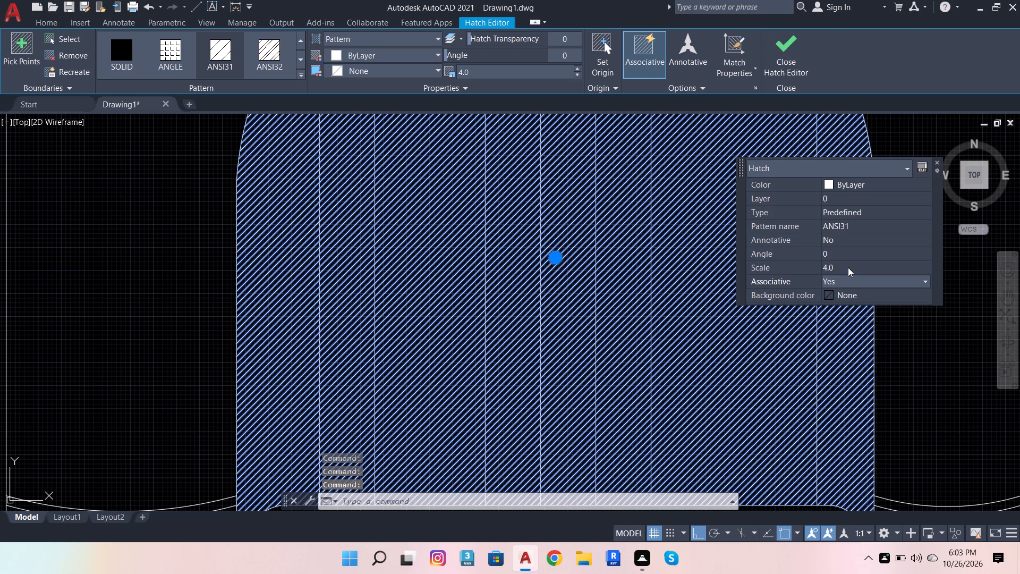
scroll(701, 310, down, 2)
key(Escape)
Examine the arched bay's hatching close up and against the flanking bays and east strip.
scroll(806, 347, up, 1)
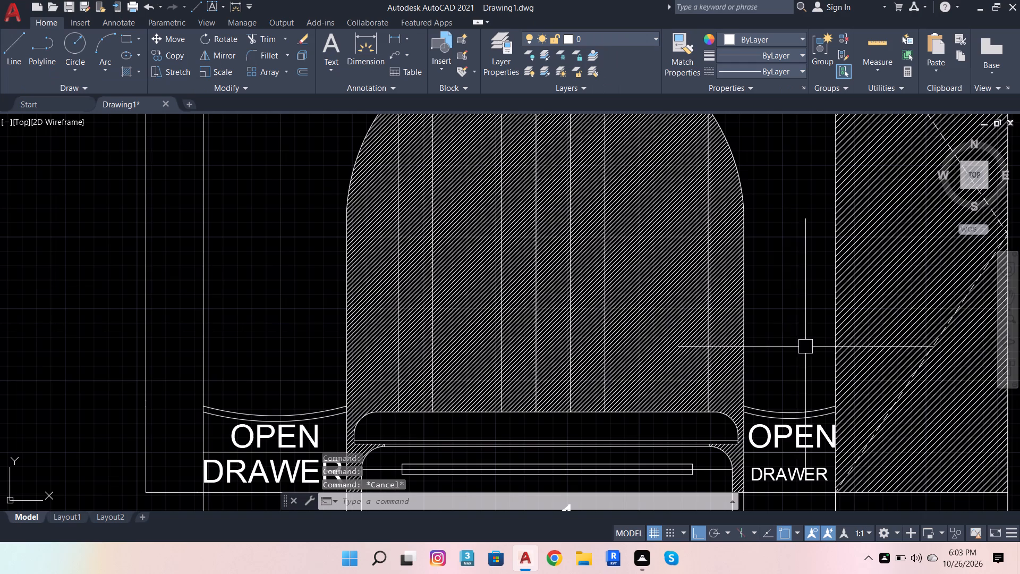
scroll(620, 320, up, 3)
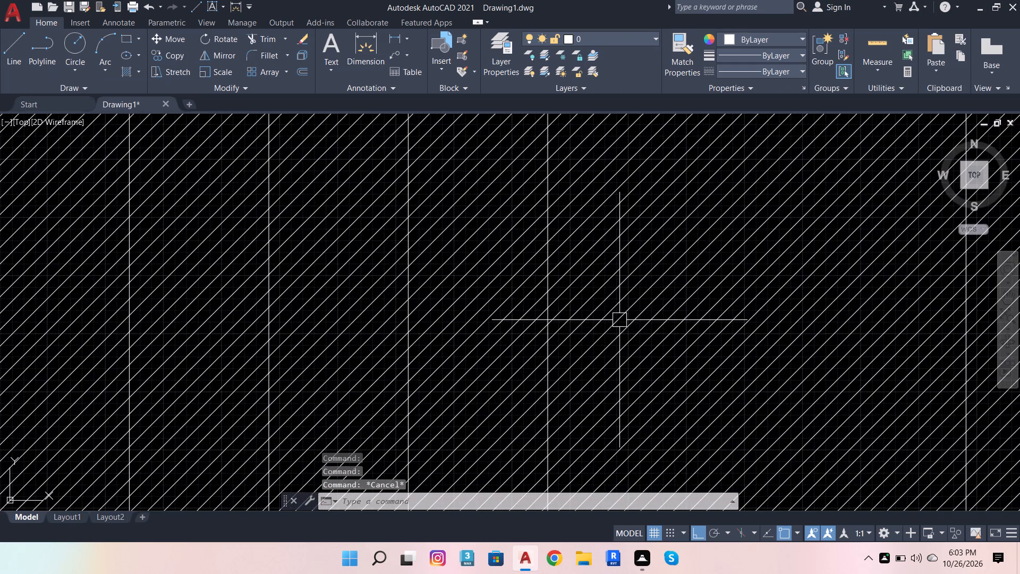
scroll(619, 320, up, 2)
scroll(619, 318, down, 6)
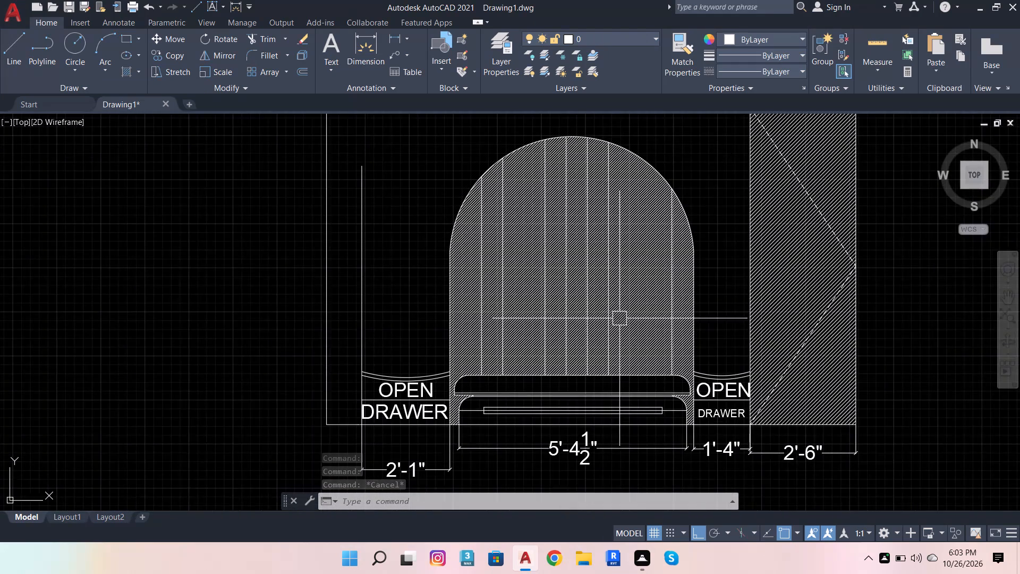
scroll(771, 341, up, 4)
scroll(773, 341, down, 3)
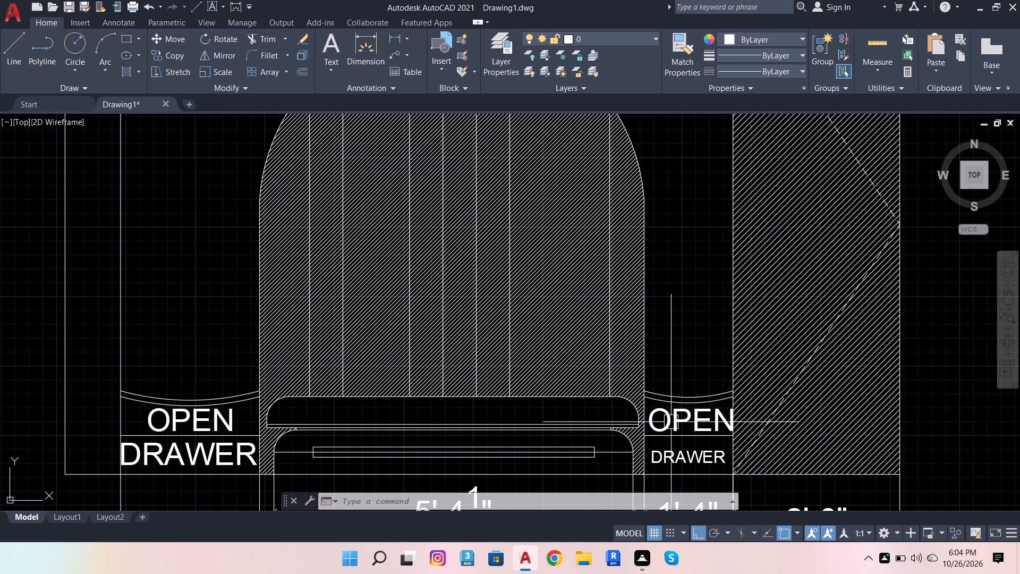
Erase the 8" dimension at the plan's northwest corner.
scroll(701, 476, down, 2)
scroll(533, 274, up, 2)
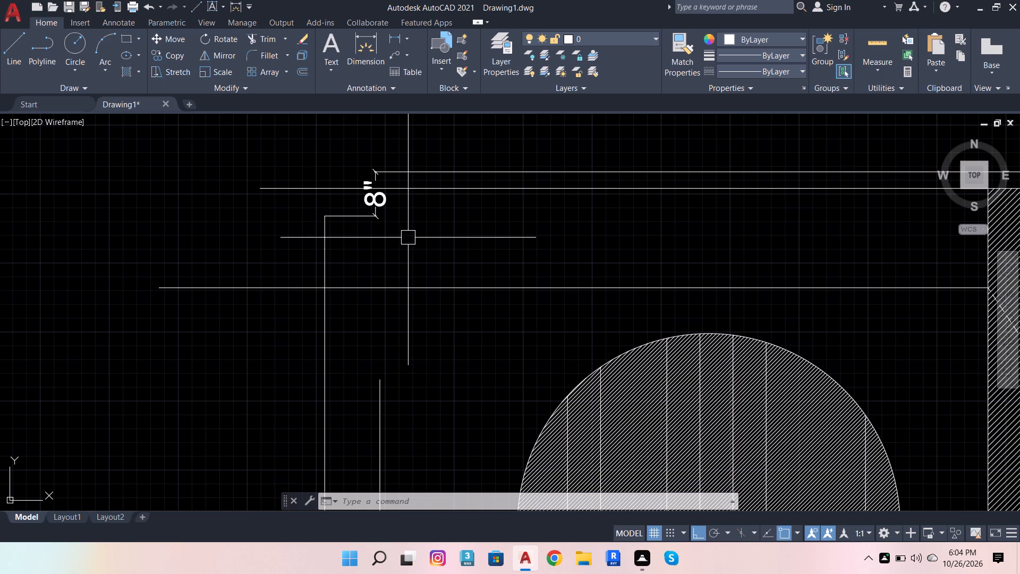
scroll(363, 180, up, 2)
click(390, 247)
scroll(88, 238, down, 3)
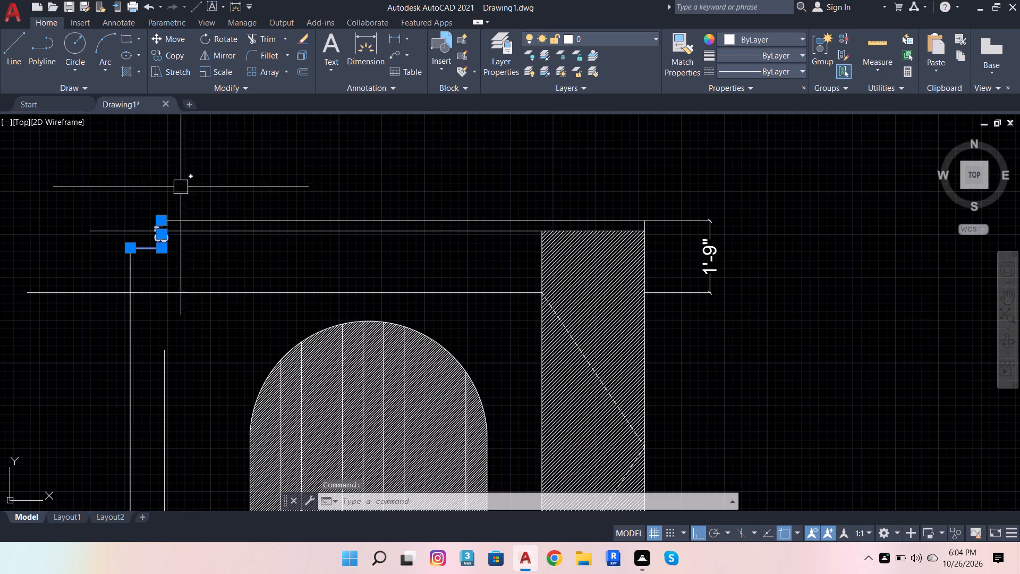
scroll(215, 177, up, 1)
key(shift+Delete)
scroll(216, 218, down, 1)
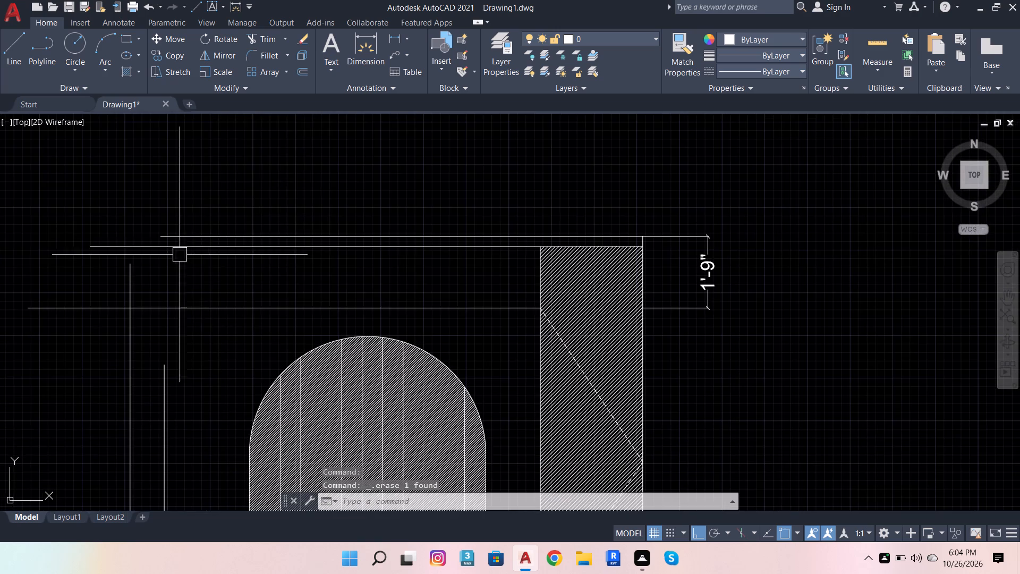
Draw a horizontal line from the upper end of the plan's west vertical line to just beyond the east strip's outer edge.
scroll(178, 256, up, 2)
scroll(57, 287, up, 1)
click(49, 299)
scroll(119, 310, down, 2)
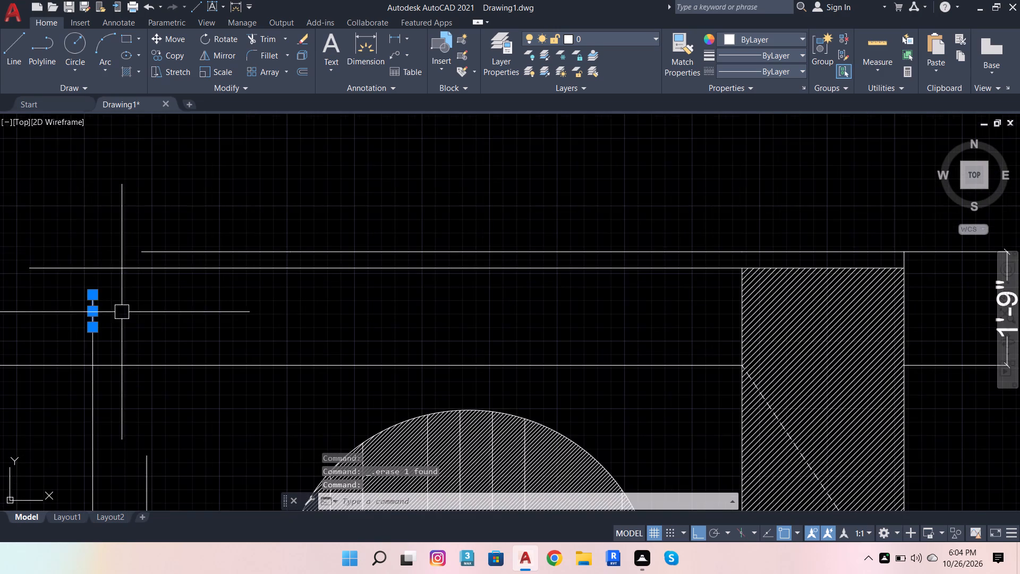
click(15, 45)
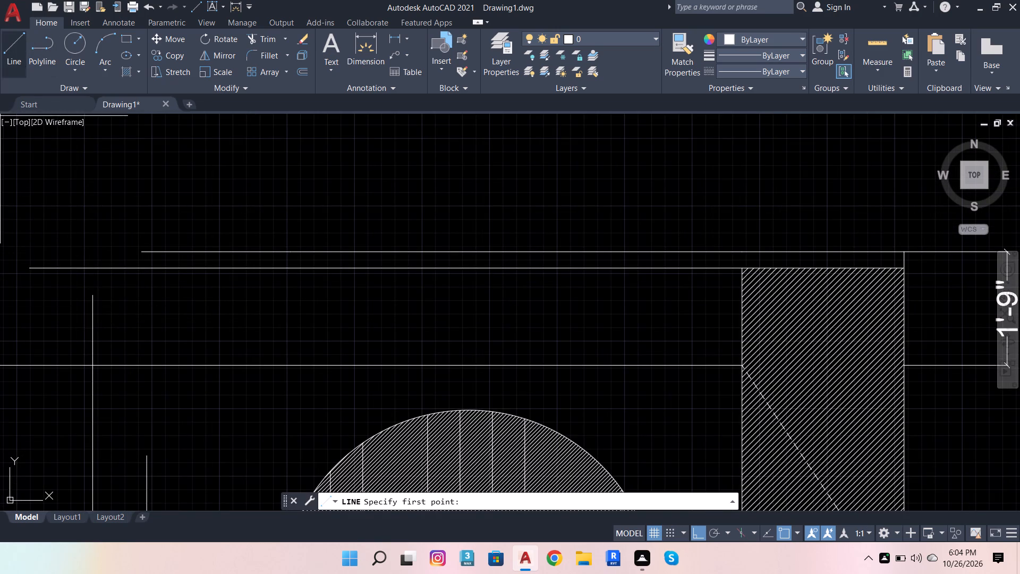
click(92, 299)
scroll(62, 323, down, 3)
scroll(262, 323, up, 1)
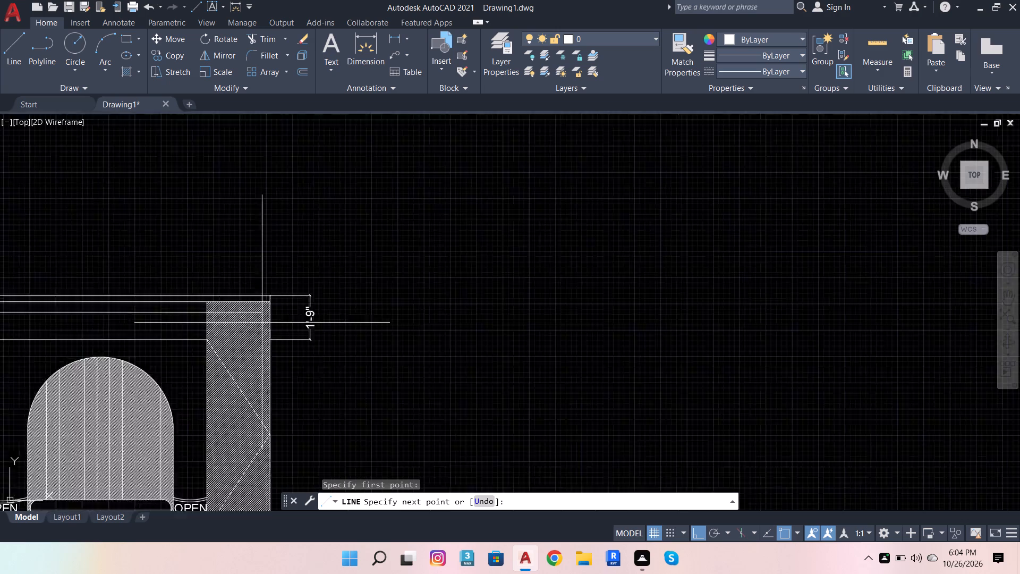
scroll(262, 323, up, 2)
click(319, 307)
key(space)
Erase the hatch filling the east strip.
scroll(265, 284, up, 3)
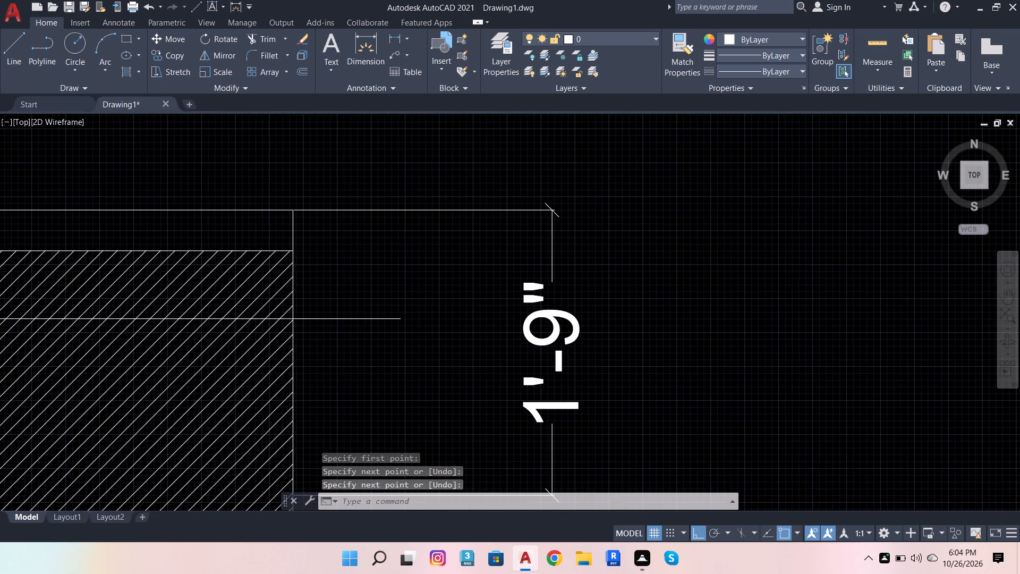
click(261, 282)
scroll(535, 250, down, 4)
key(shift+Delete)
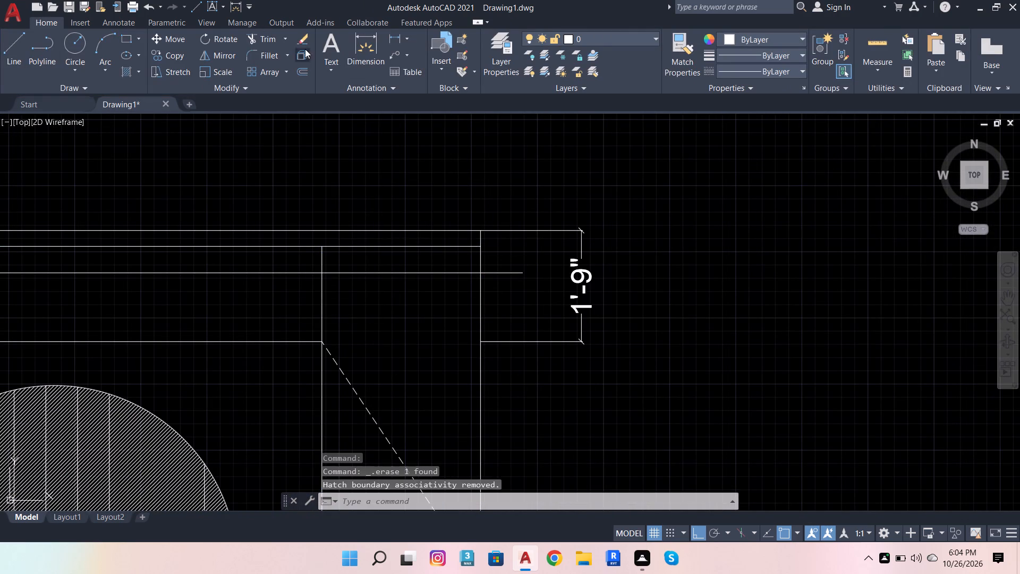
Trim the old horizontal line and strip side above the new horizontal line, plus its overhang past the east edge.
click(238, 37)
click(269, 42)
scroll(314, 260, up, 2)
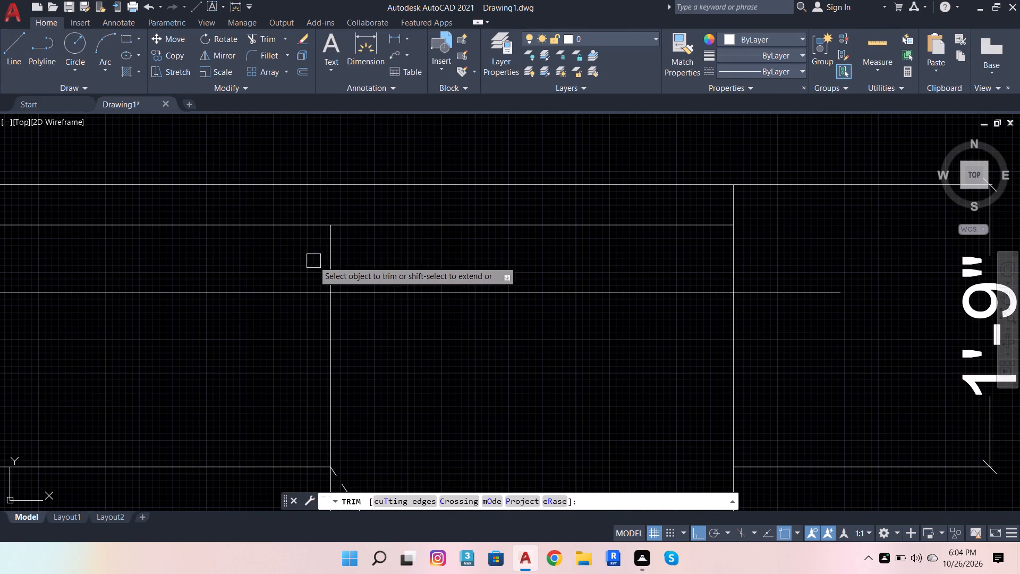
click(318, 260)
click(403, 209)
click(790, 290)
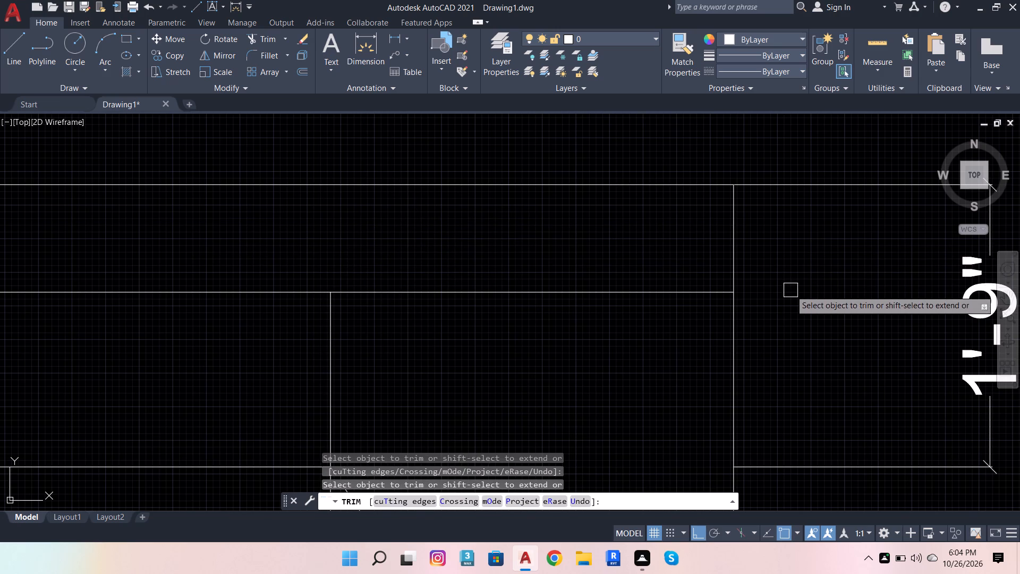
Hatch the three regions of the east strip, divided by the dashed diagonals, with the ANSI31 pattern.
scroll(795, 278, down, 2)
scroll(608, 334, down, 3)
scroll(464, 324, up, 3)
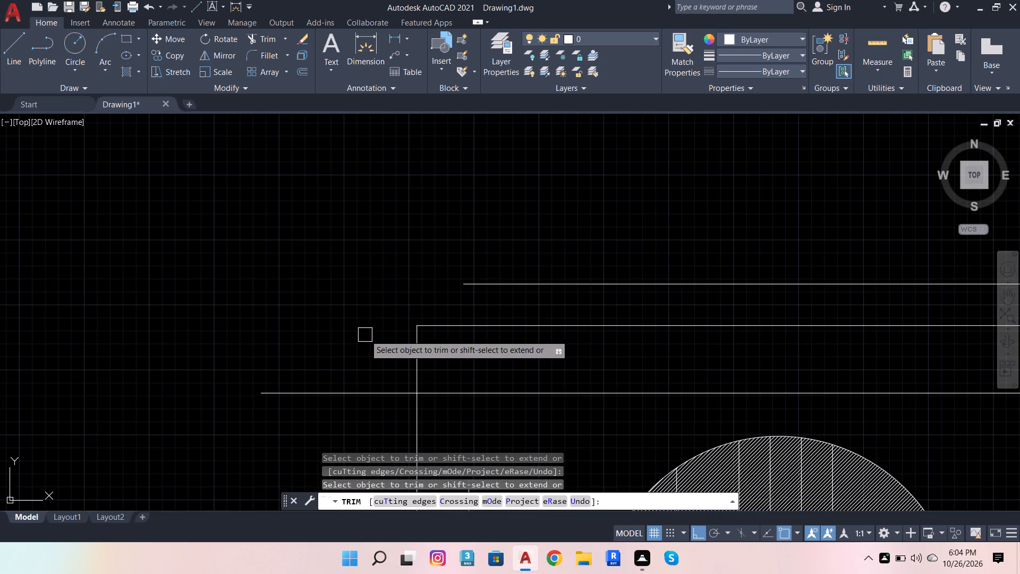
click(135, 75)
click(123, 73)
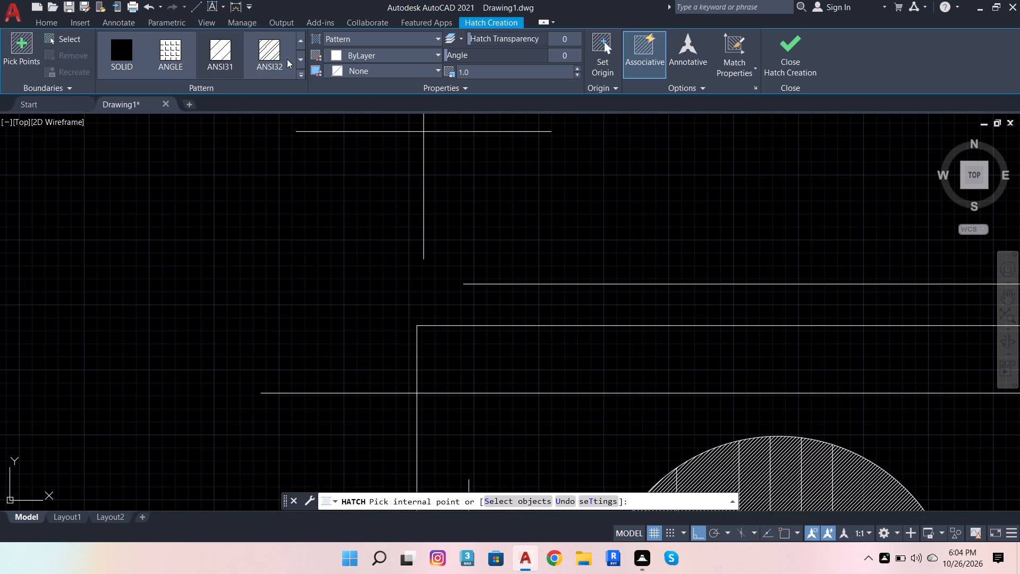
click(211, 52)
scroll(189, 94, down, 6)
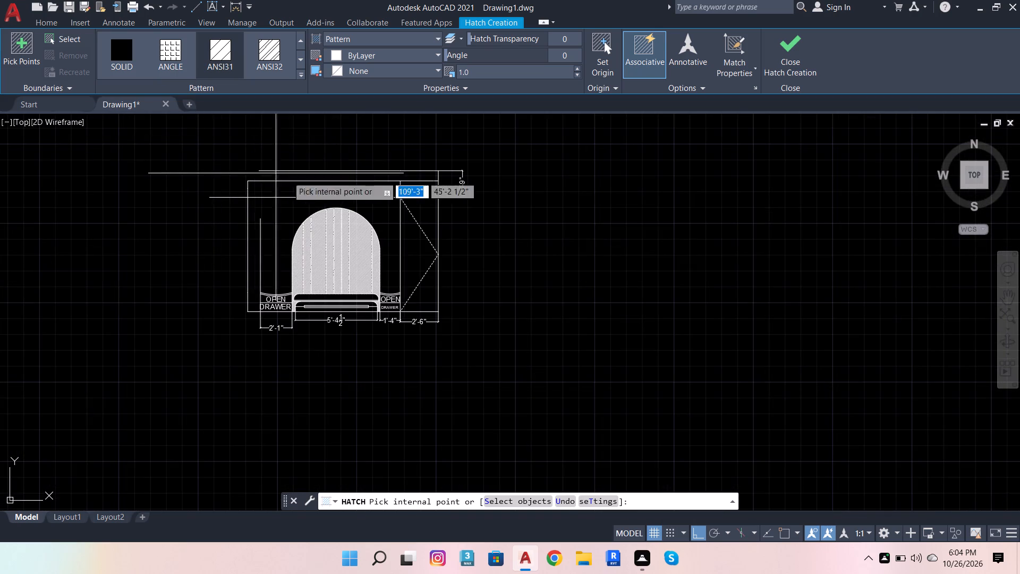
scroll(414, 190, up, 4)
click(418, 214)
scroll(389, 261, down, 2)
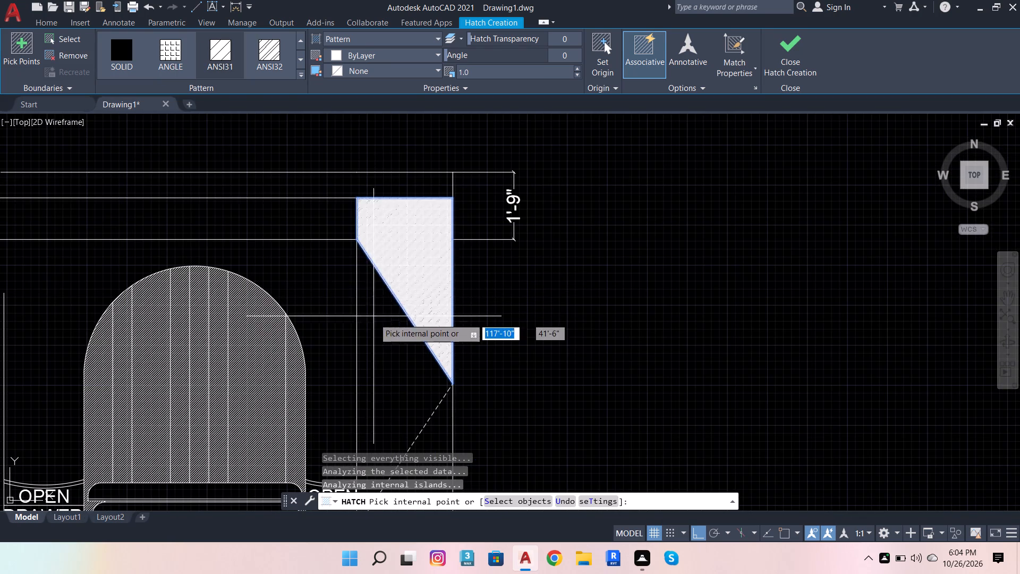
click(377, 330)
scroll(421, 271, down, 3)
scroll(420, 337, up, 2)
click(420, 310)
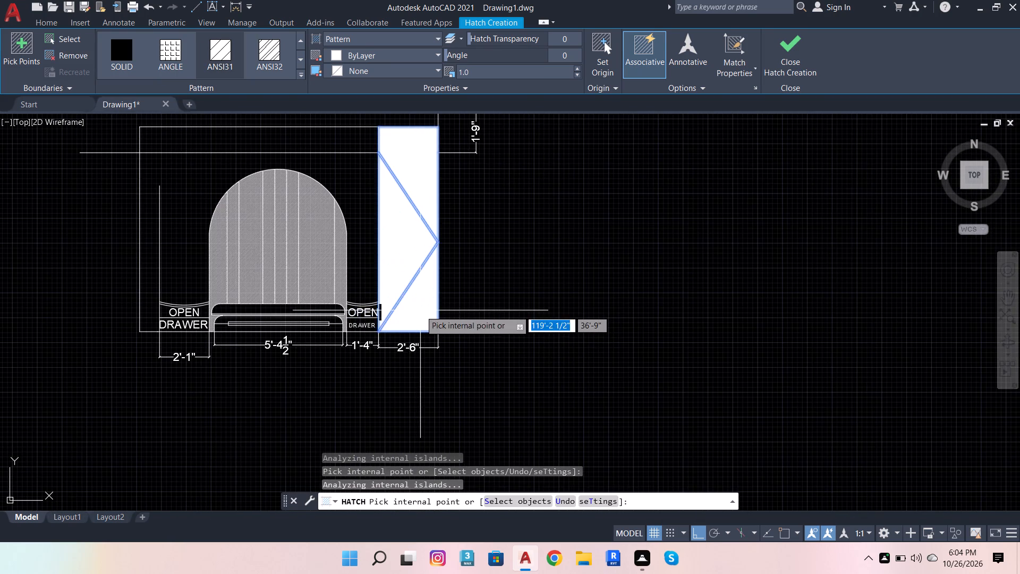
scroll(379, 315, up, 5)
key(Escape)
scroll(513, 309, down, 1)
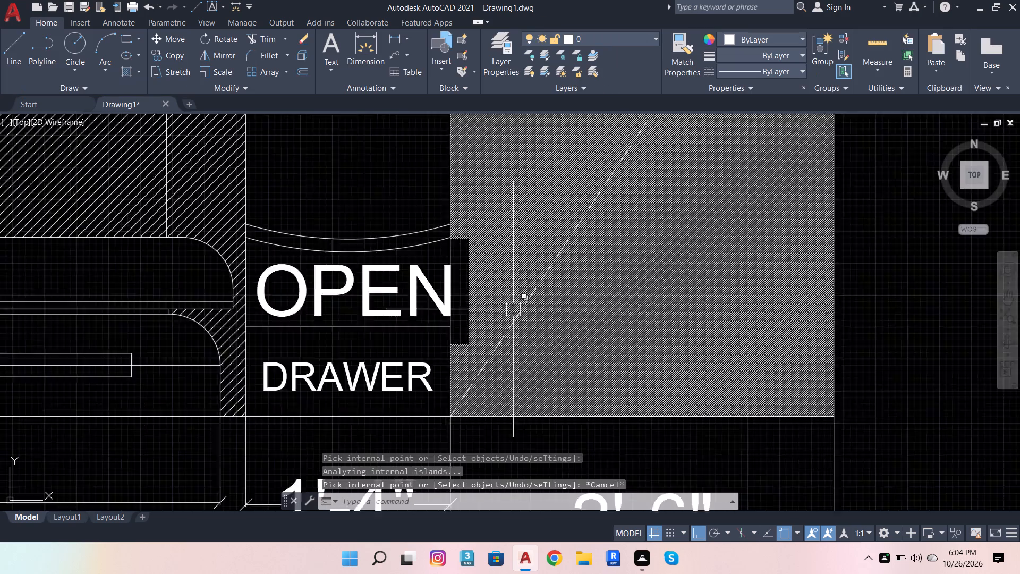
Set the scale of the east strip's ANSI31 hatch to 4.
scroll(513, 309, down, 1)
scroll(512, 296, up, 2)
click(512, 295)
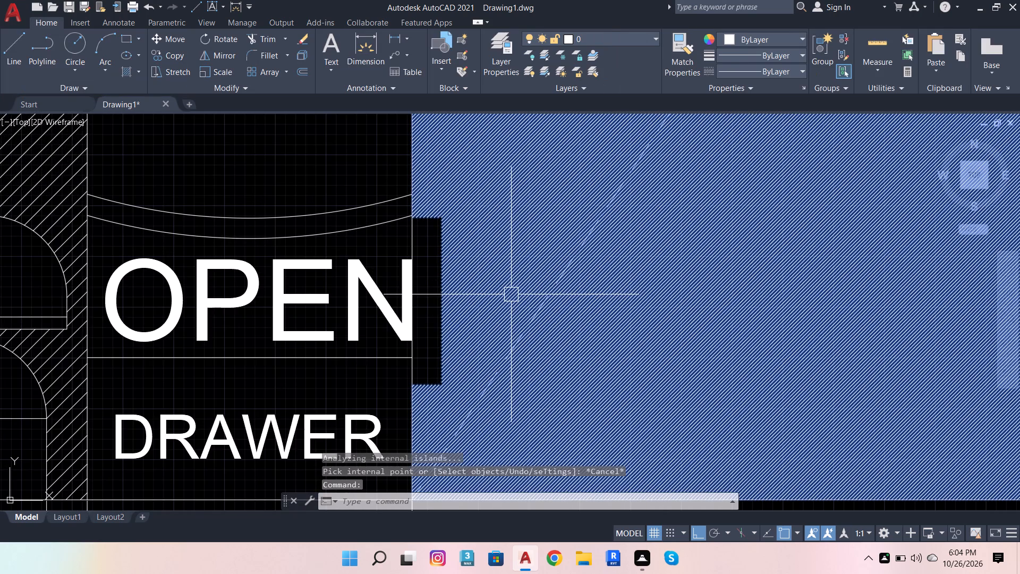
double_click(511, 294)
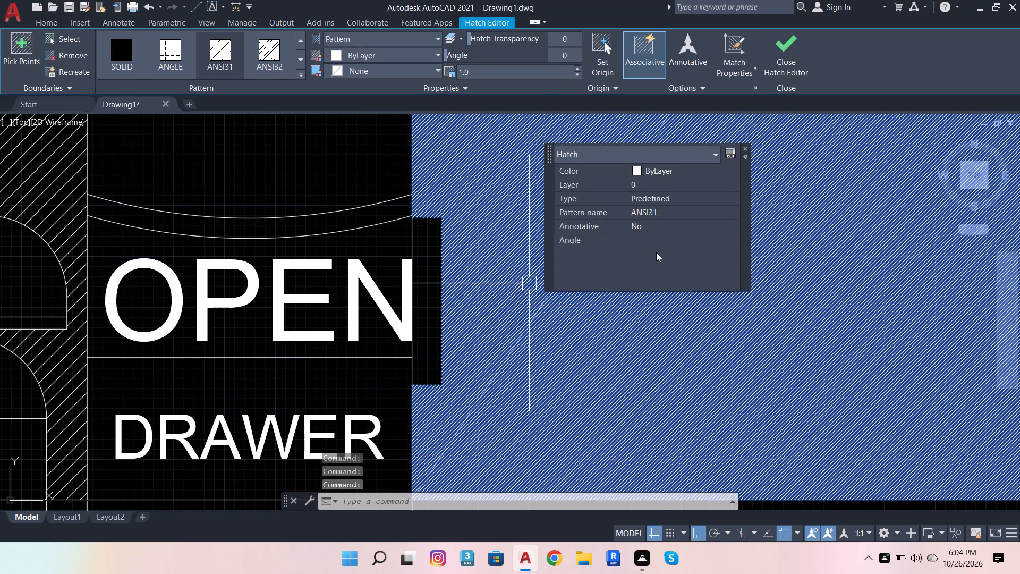
click(656, 252)
key(BackSpace)
key(4)
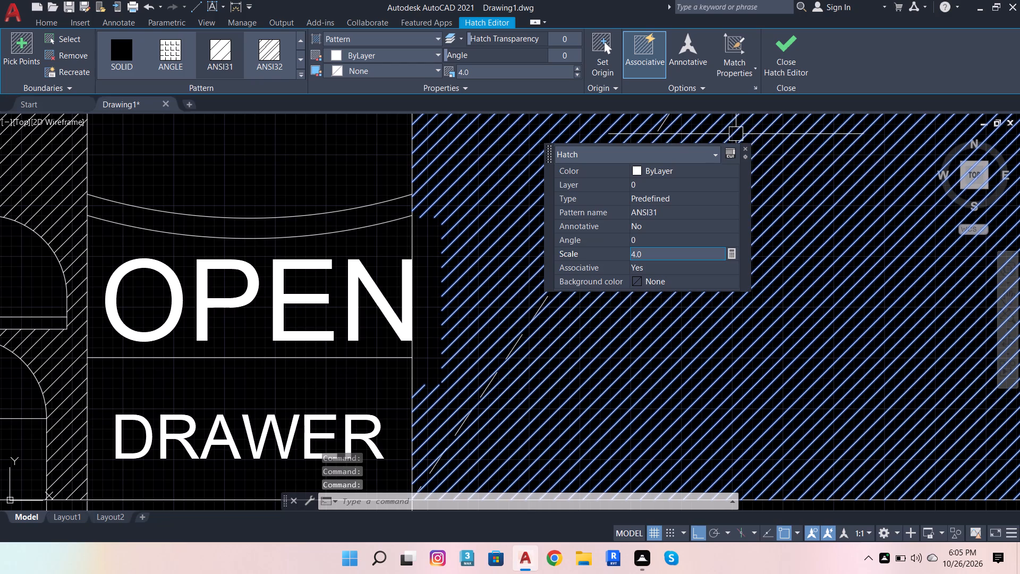
click(747, 150)
scroll(652, 352, down, 3)
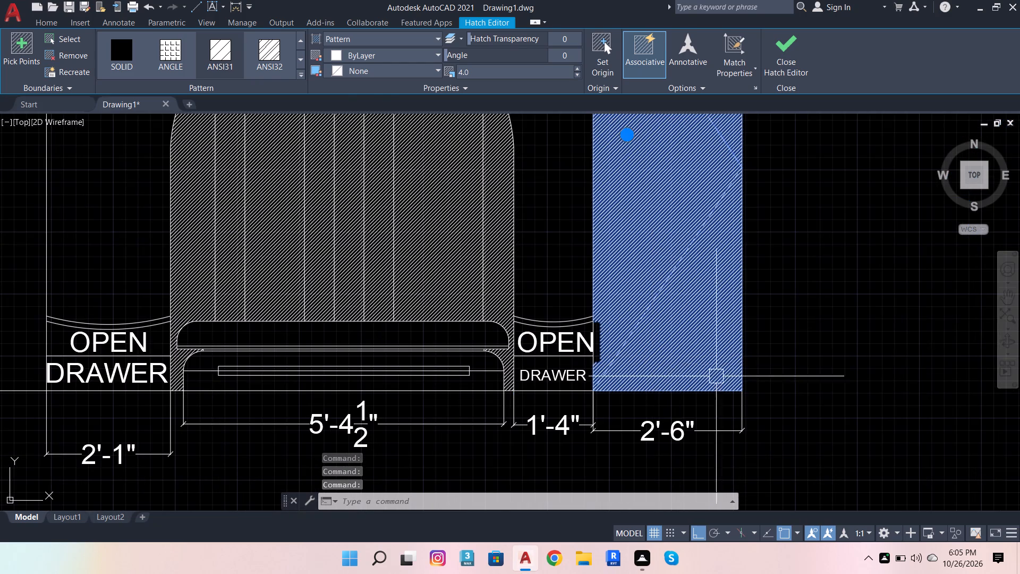
key(Escape)
key(Escape)
key(Escape)
key(Escape)
key(Escape)
scroll(741, 348, down, 3)
scroll(720, 245, up, 2)
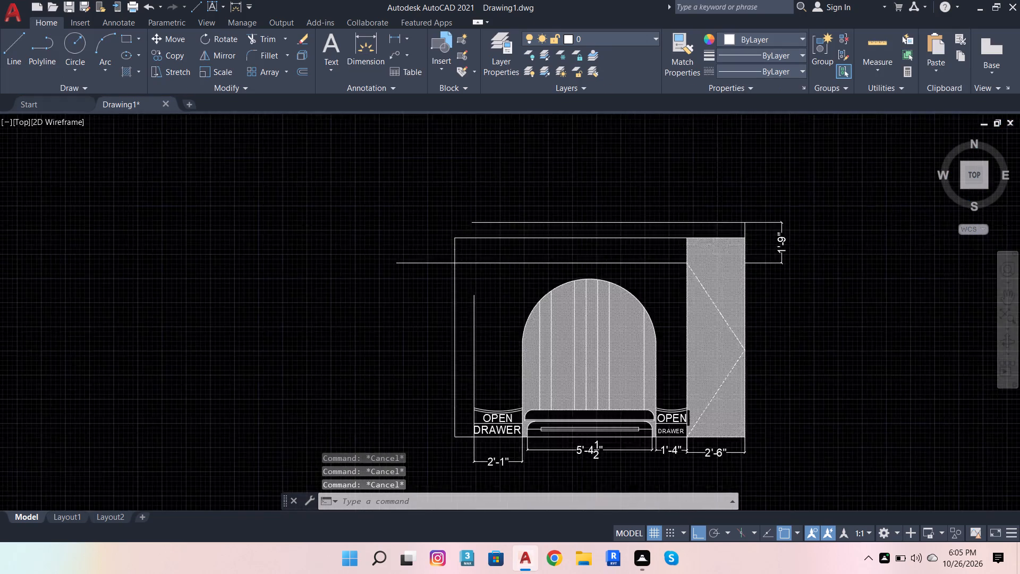
Erase the horizontal line running west from the east strip at the top of its dashed diagonal.
scroll(724, 243, up, 1)
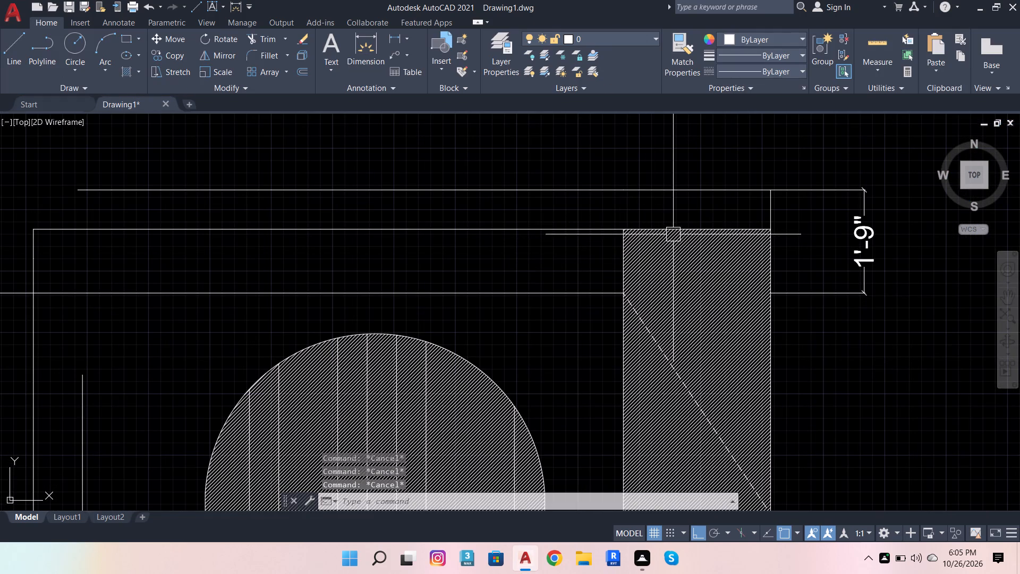
click(472, 289)
scroll(682, 282, down, 3)
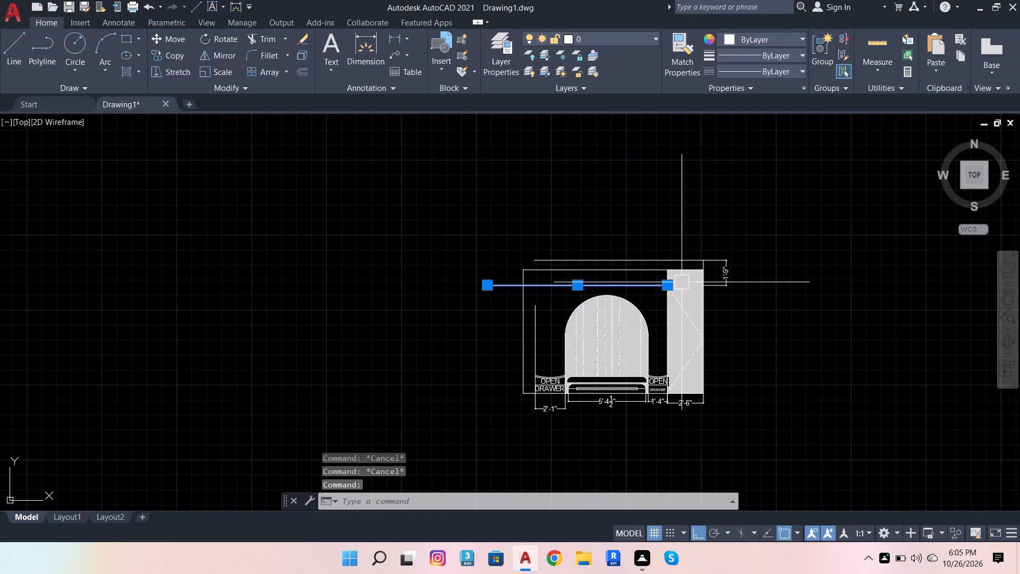
scroll(600, 273, up, 2)
scroll(575, 225, down, 2)
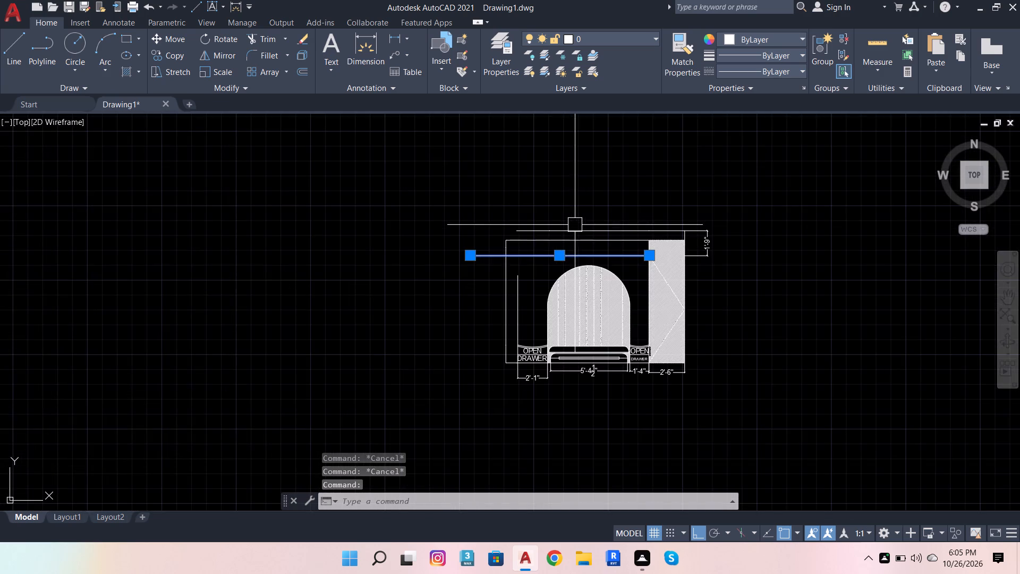
scroll(593, 272, up, 1)
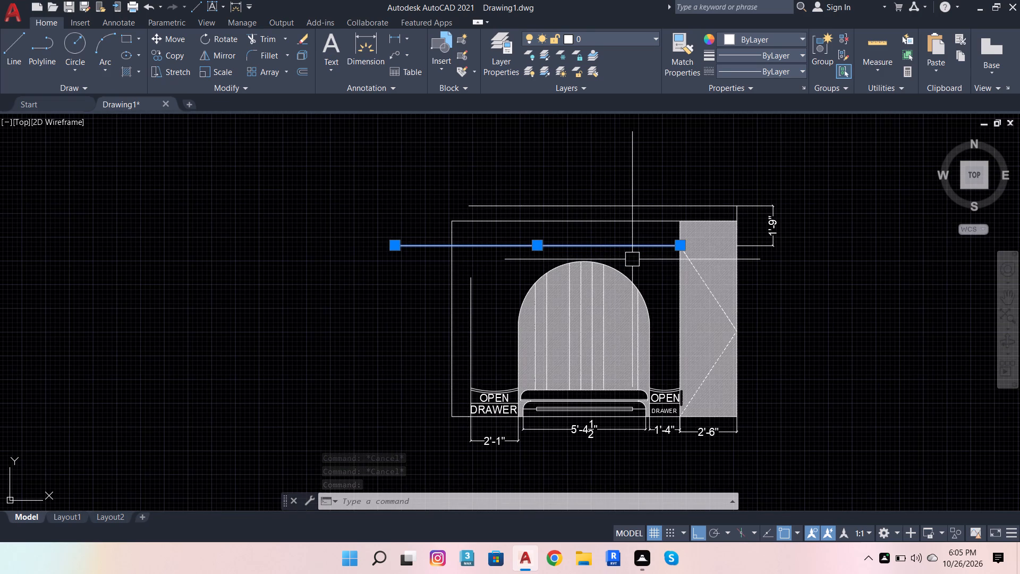
key(Delete)
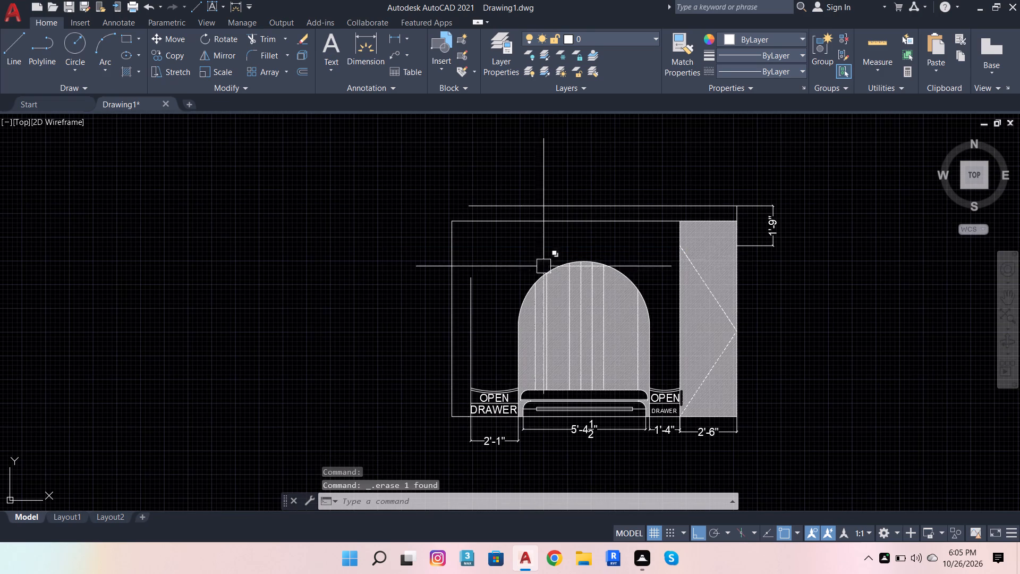
Erase the vertical line along the west edge of the west OPEN/DRAWER bay.
scroll(494, 267, up, 3)
click(390, 345)
scroll(430, 324, down, 4)
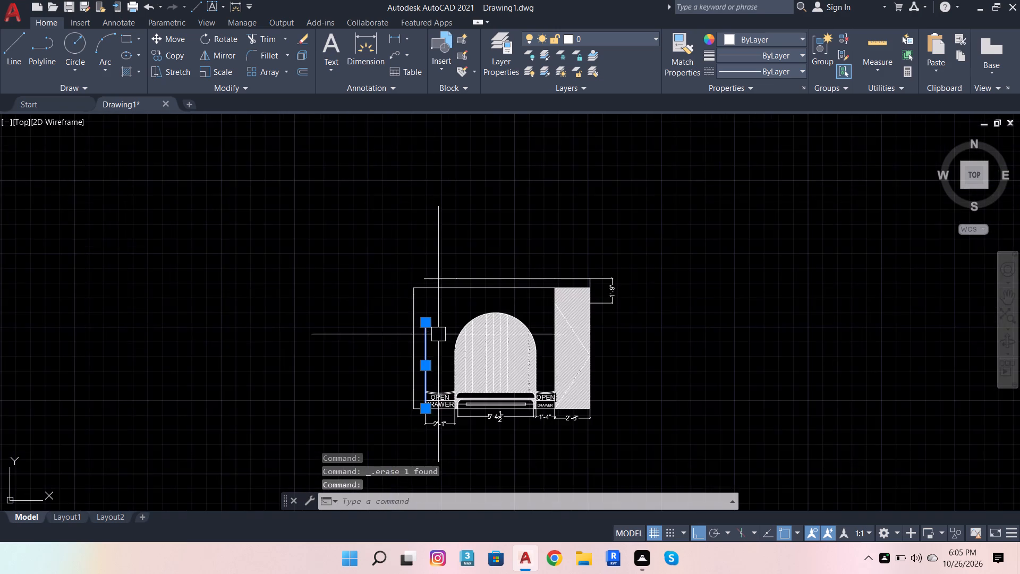
scroll(443, 341, up, 2)
key(Up)
key(shift+Delete)
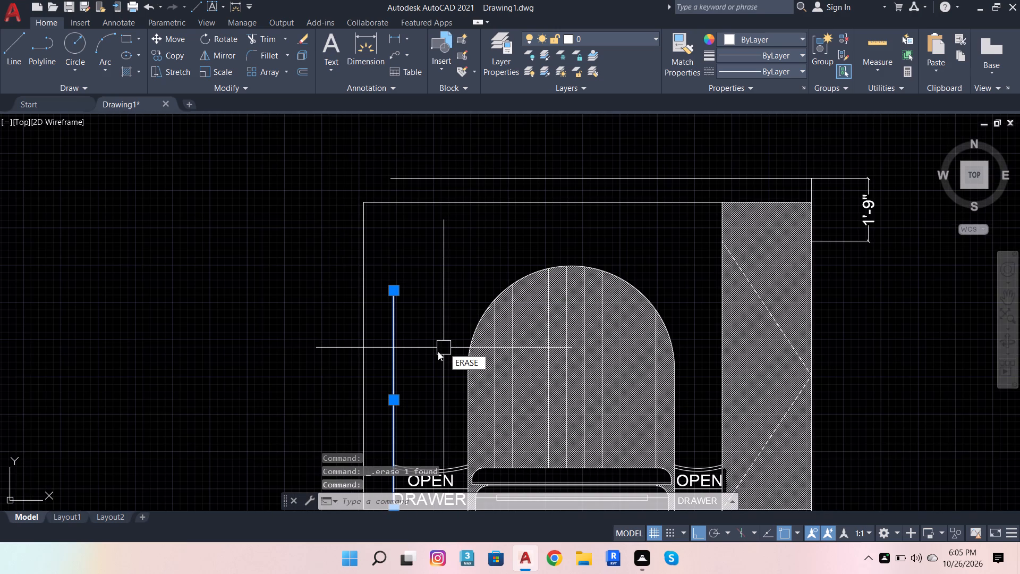
key(Escape)
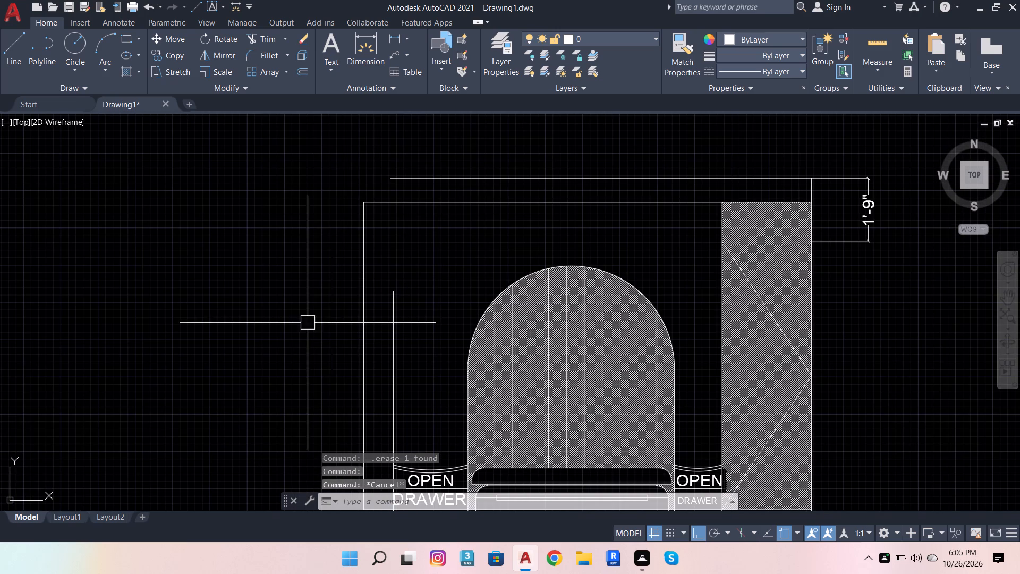
click(394, 317)
key(shift+Delete)
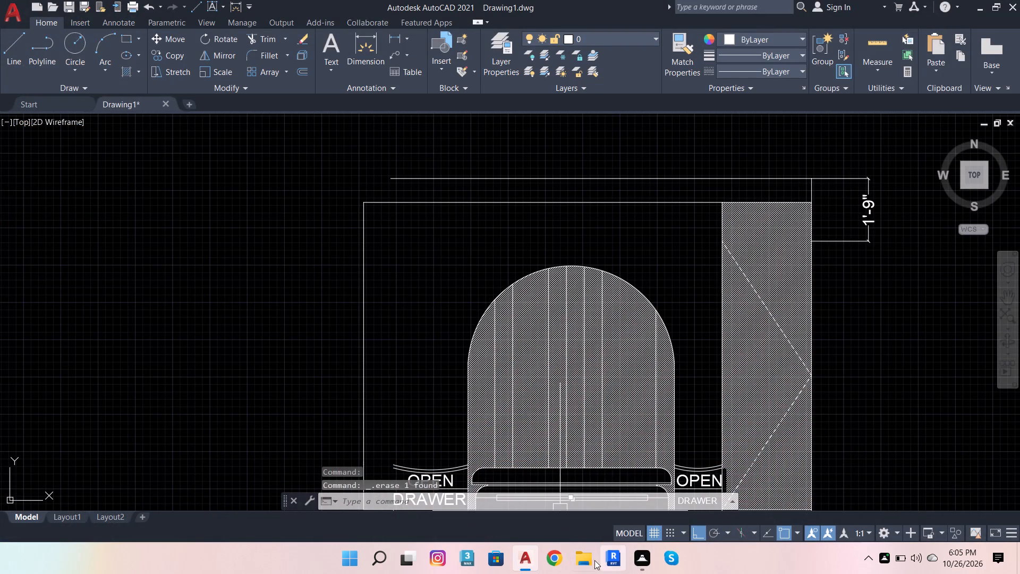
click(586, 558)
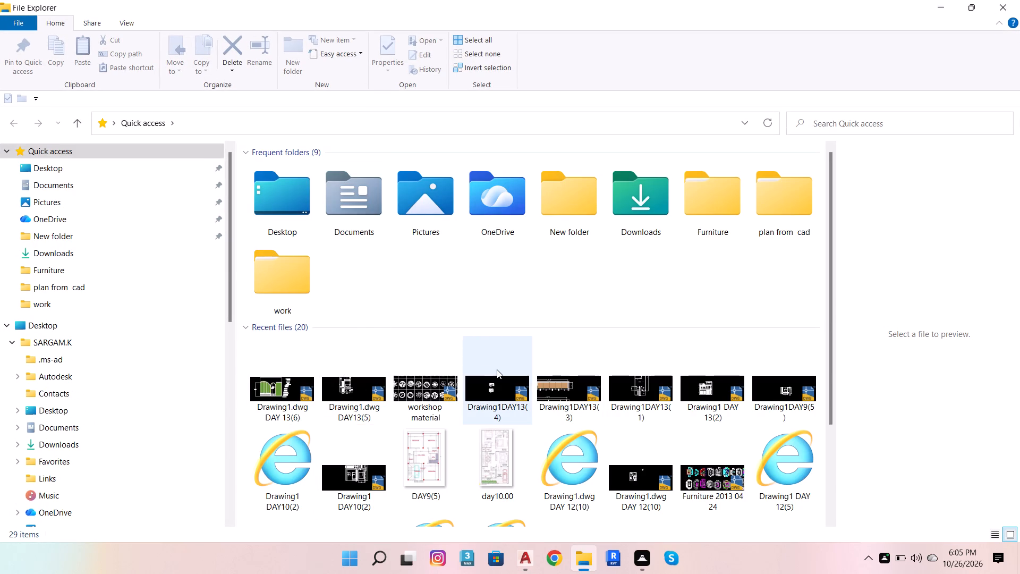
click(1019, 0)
Draw a horizontal line from the plan's west outer side, just below its top edge, 9 inches east and another 1 inch east.
scroll(509, 299, down, 2)
scroll(487, 349, up, 2)
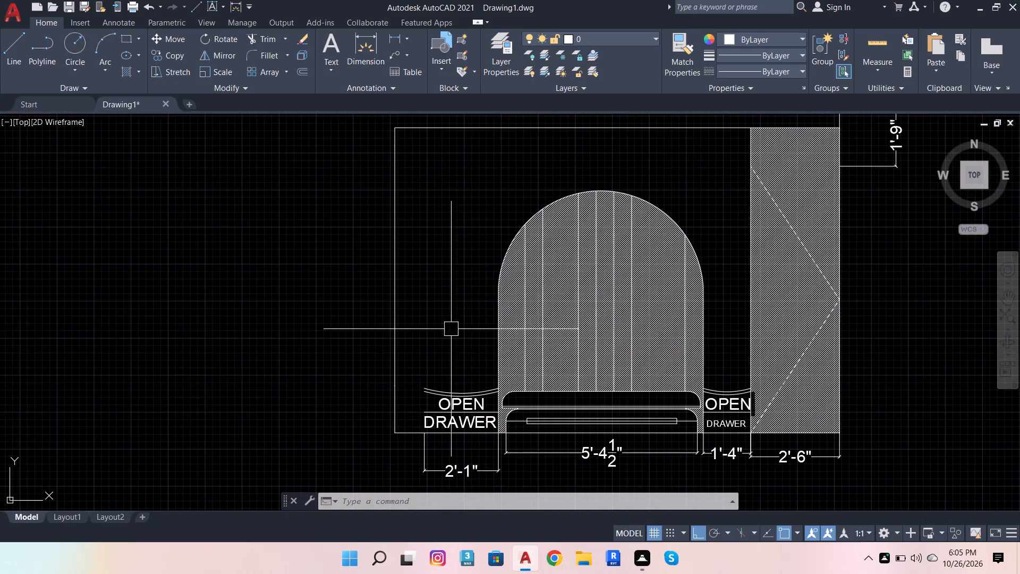
scroll(450, 328, down, 1)
scroll(415, 373, up, 2)
scroll(36, 267, down, 3)
click(13, 30)
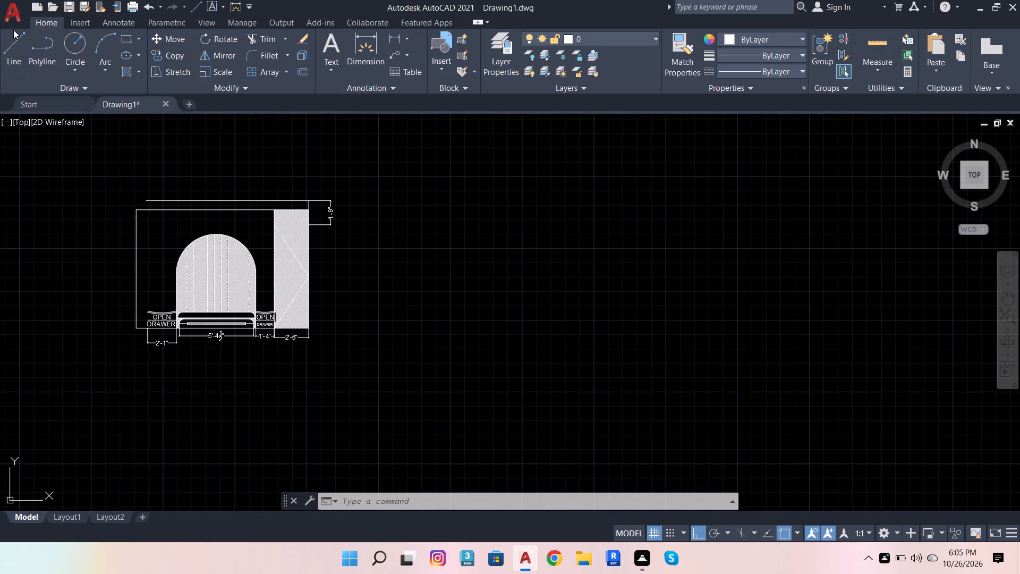
click(21, 43)
scroll(107, 184, up, 3)
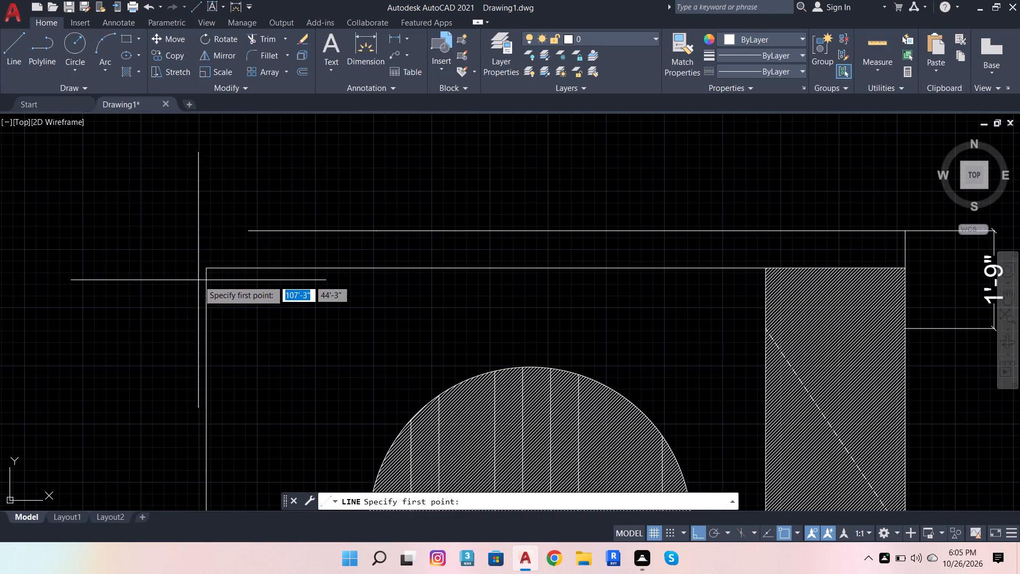
click(207, 298)
scroll(243, 298, down, 1)
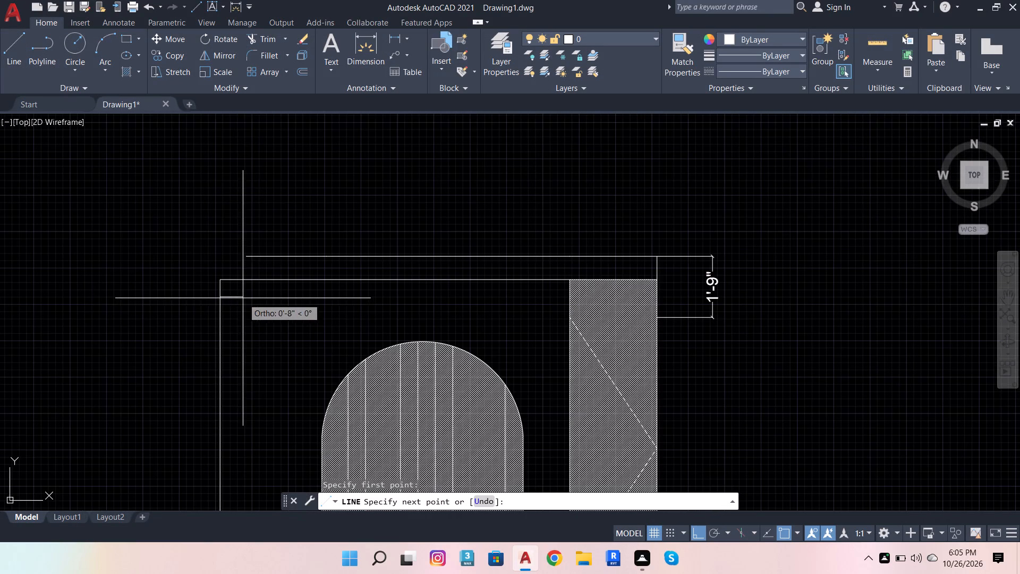
scroll(345, 275, down, 4)
scroll(328, 343, up, 2)
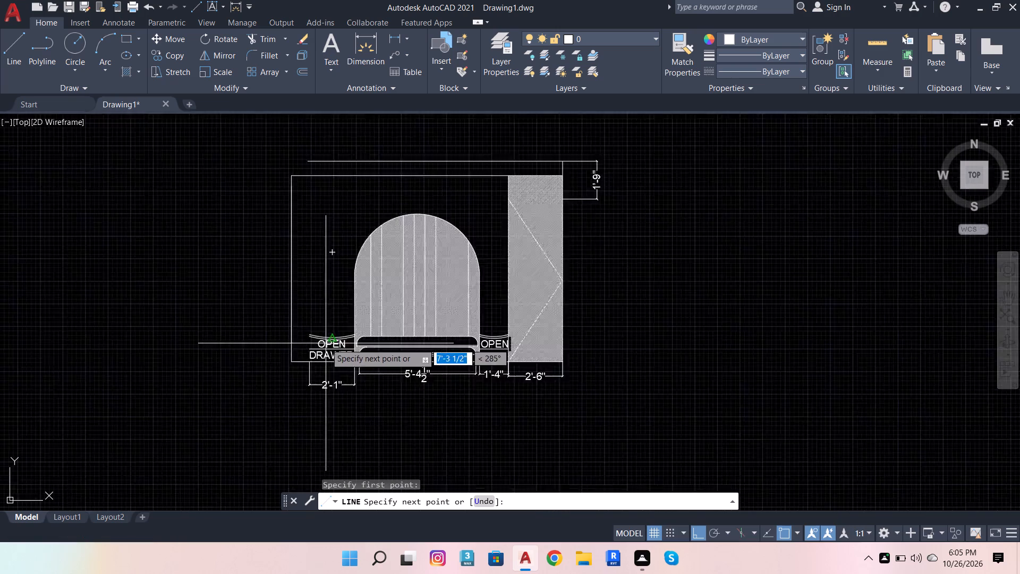
scroll(326, 343, up, 2)
scroll(304, 225, down, 4)
scroll(288, 212, up, 2)
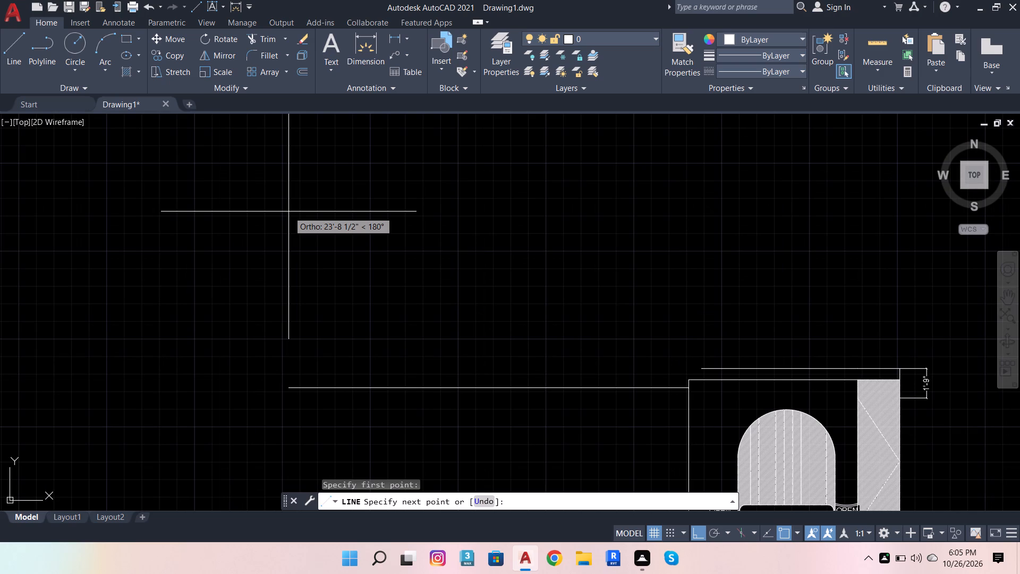
scroll(421, 199, down, 2)
scroll(563, 298, down, 2)
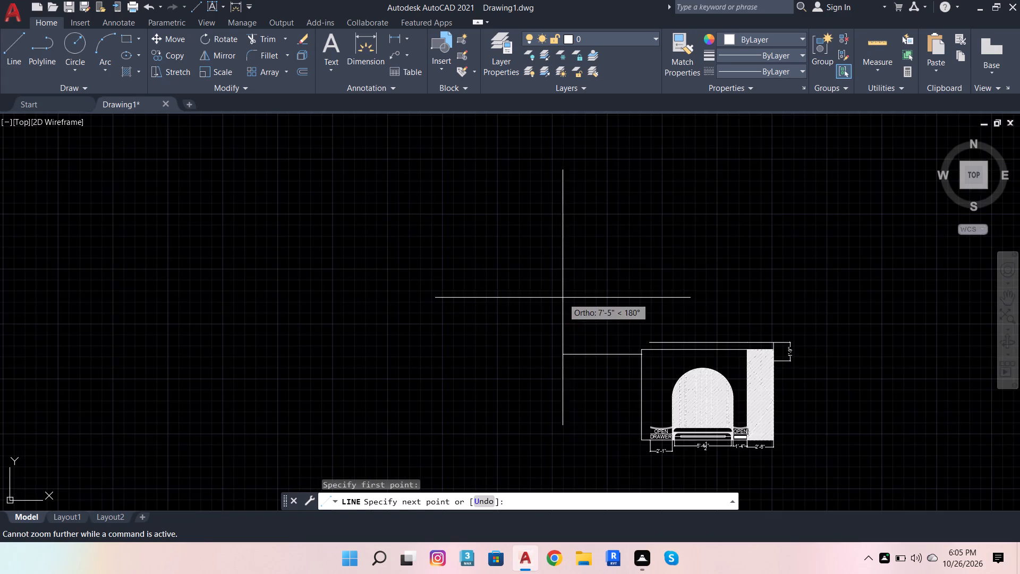
scroll(563, 298, down, 1)
scroll(628, 342, up, 4)
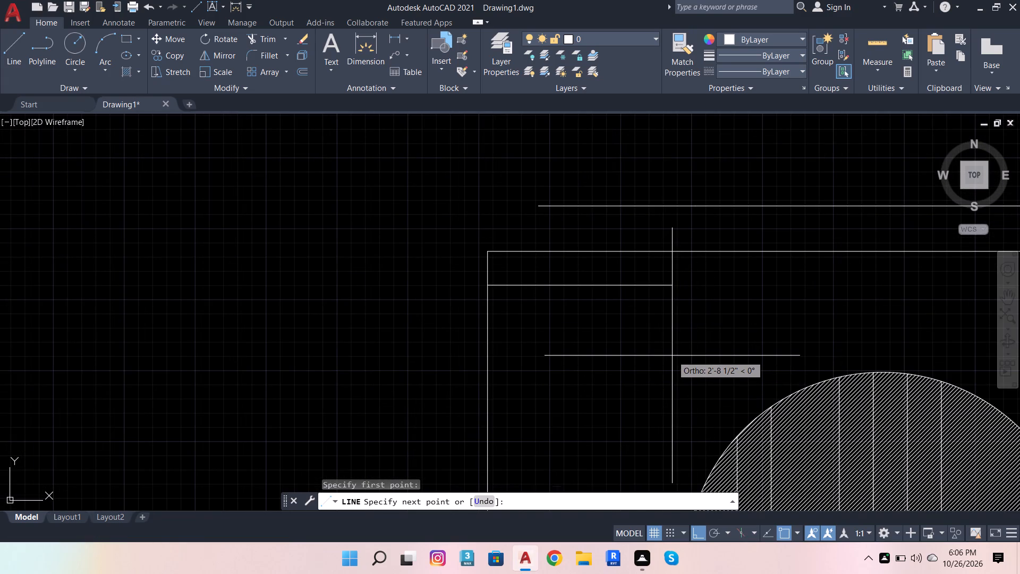
key(9)
key(Return)
scroll(601, 398, down, 2)
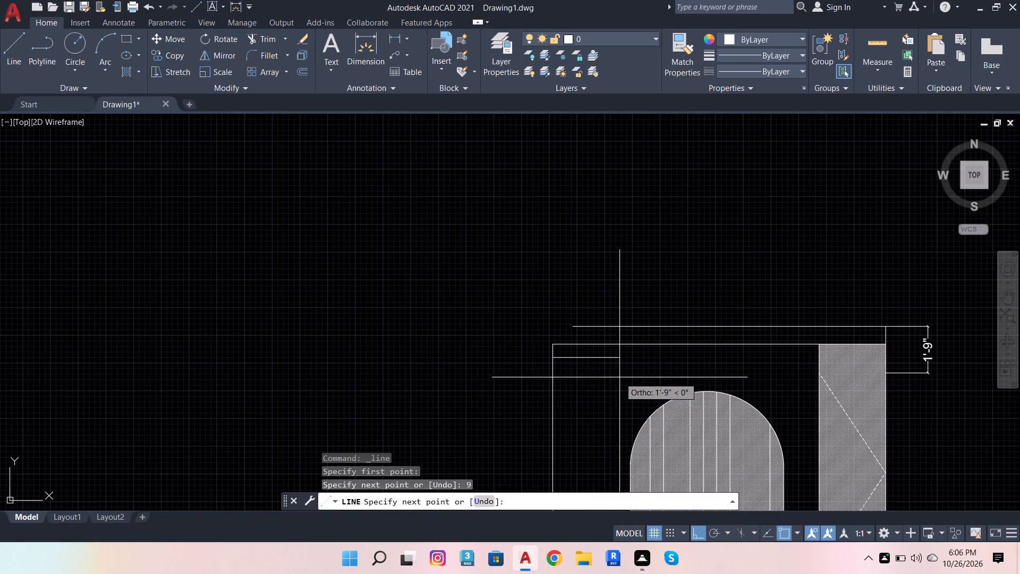
scroll(619, 377, down, 2)
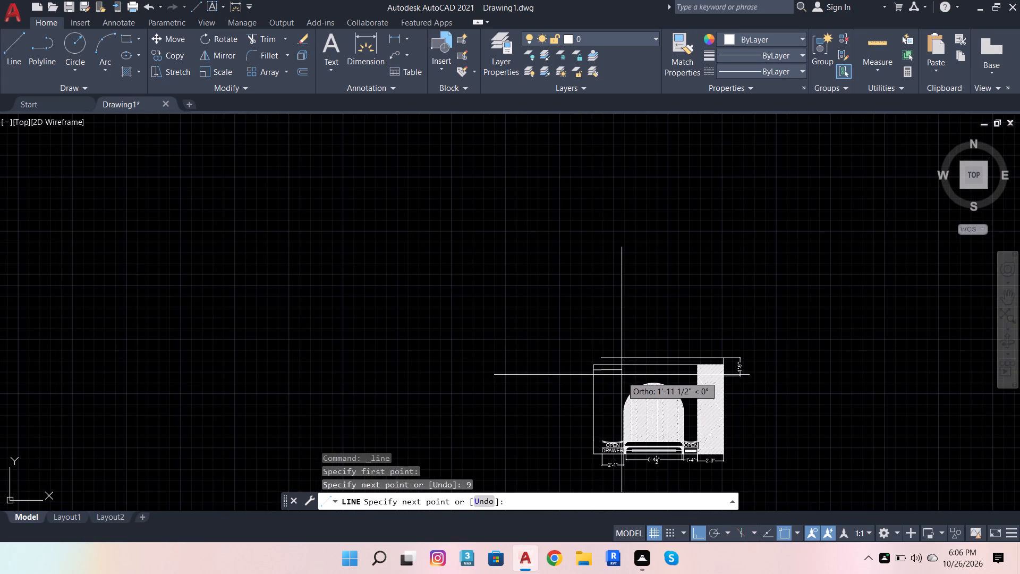
scroll(599, 419, down, 1)
scroll(598, 462, up, 3)
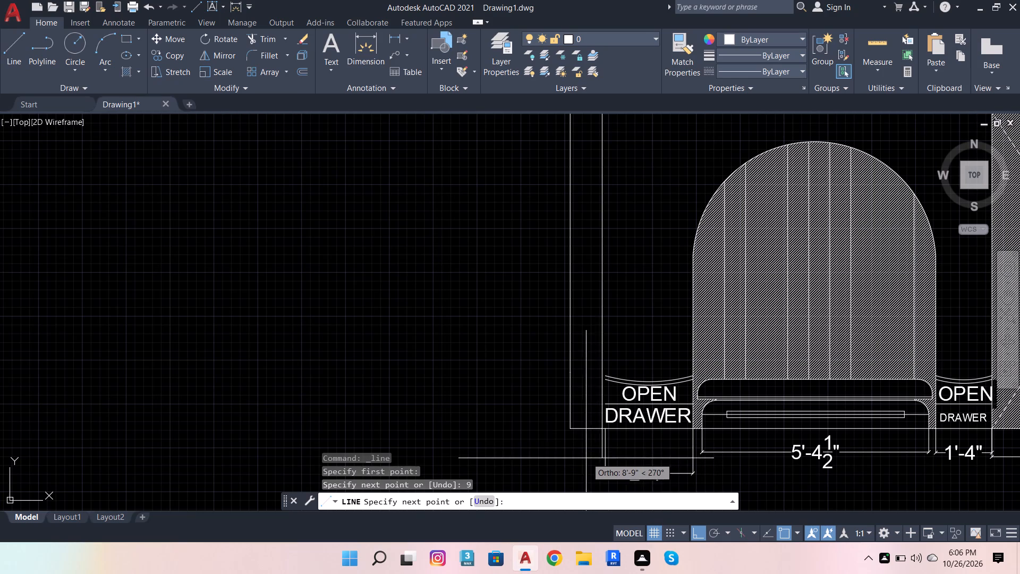
scroll(586, 458, up, 2)
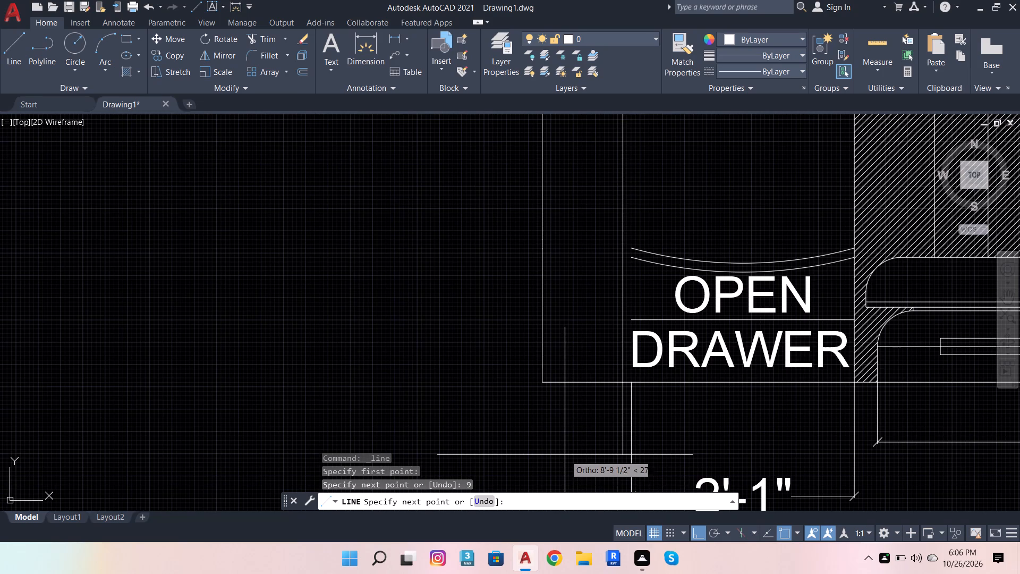
scroll(571, 468, down, 3)
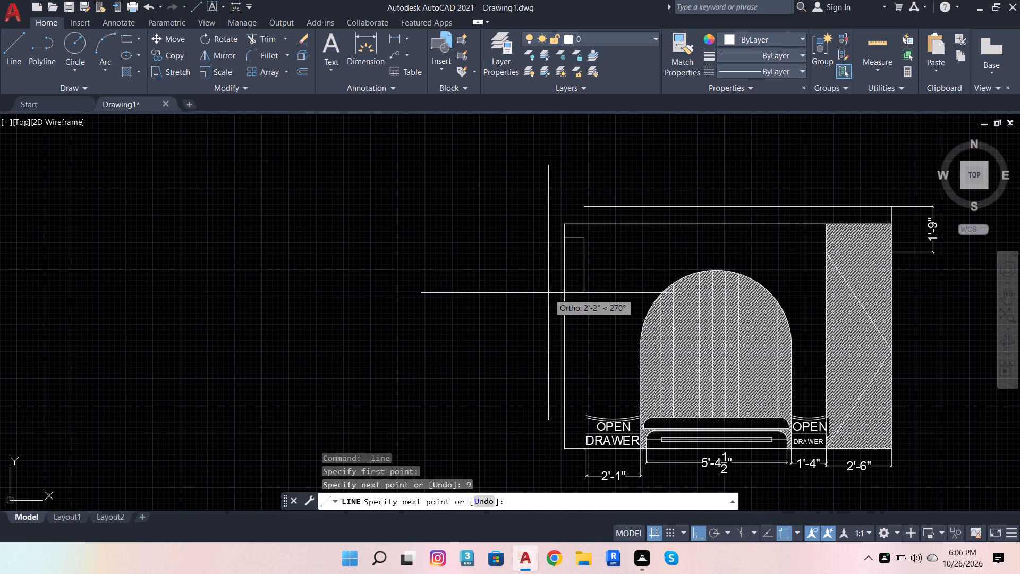
key(1)
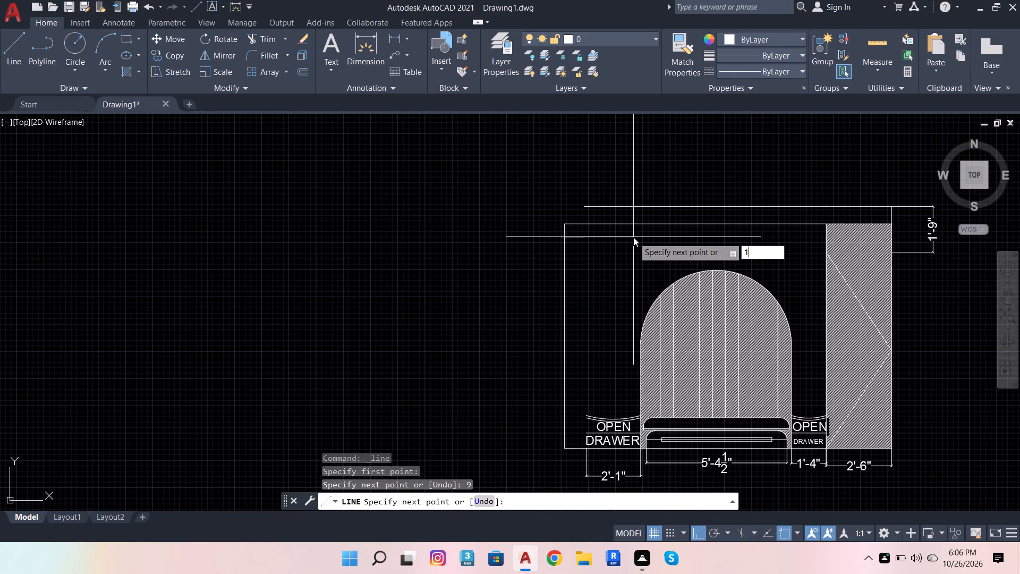
key(Return)
Continue the line 6'9" straight down and about 2'-6 1/2" further, past the plan's base line along the west bay's edge.
scroll(539, 458, up, 2)
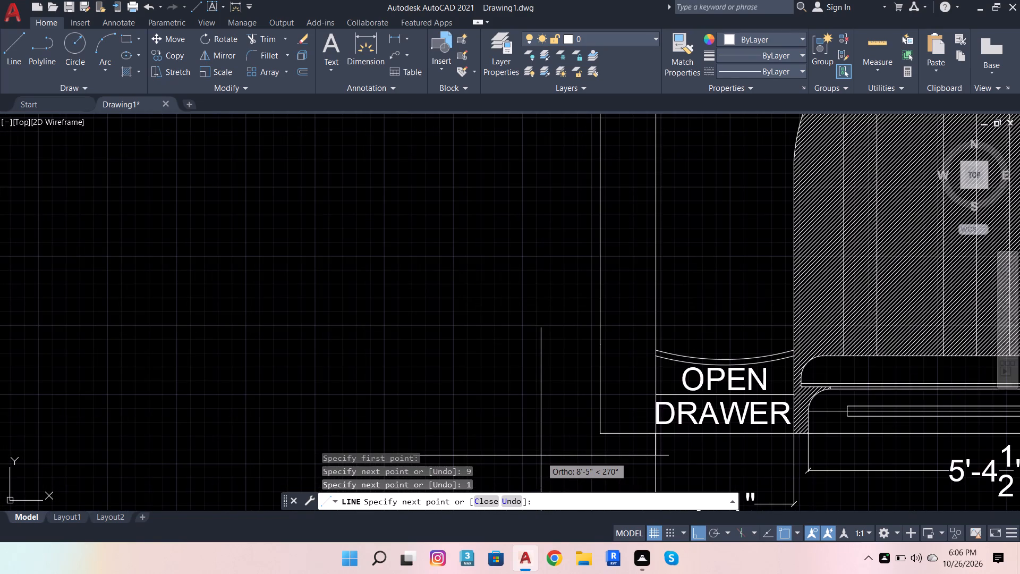
scroll(563, 416, down, 3)
scroll(615, 317, up, 1)
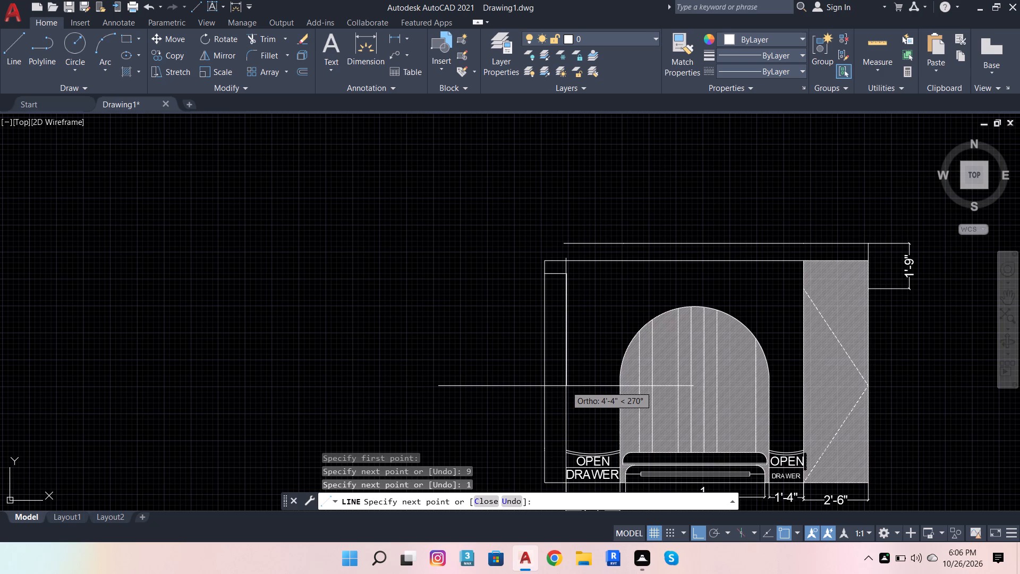
text(6'9)
key(Return)
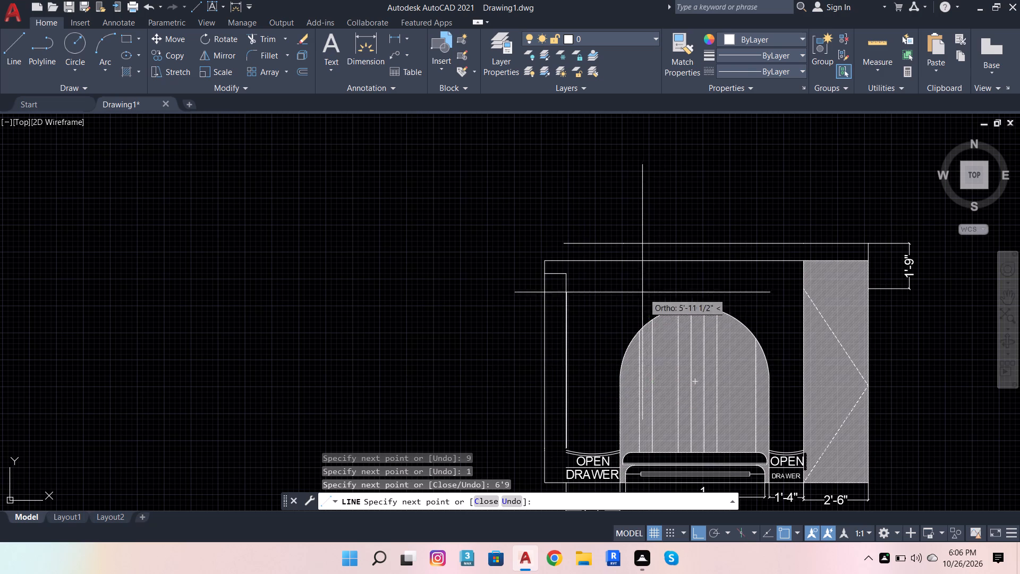
scroll(583, 398, down, 1)
scroll(564, 478, up, 3)
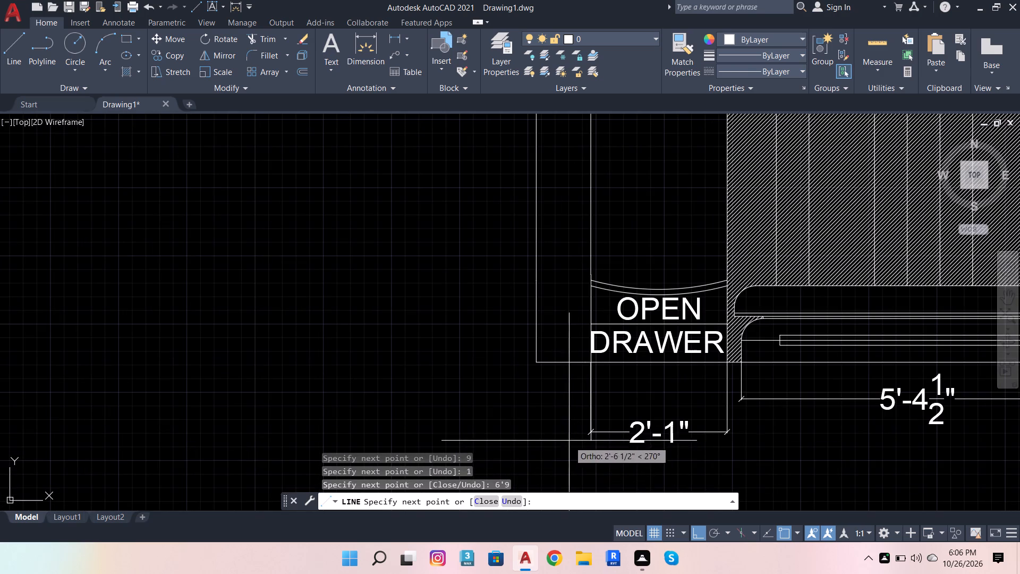
click(567, 438)
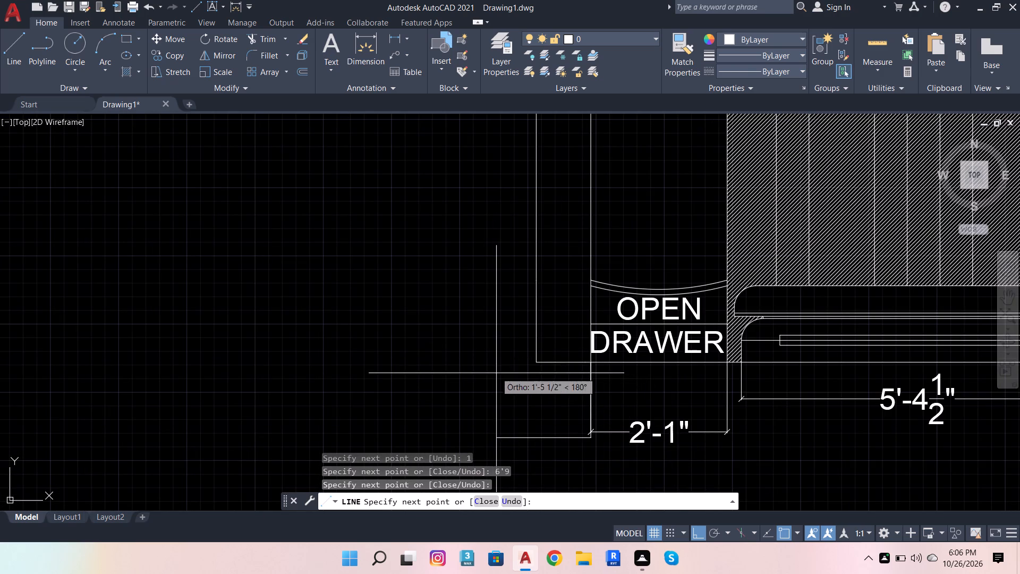
key(space)
Draw a vertical line about 8'-5" up from the west bay's upper curve, at its east end, past the plan's top edge.
scroll(518, 461, down, 2)
scroll(608, 336, up, 1)
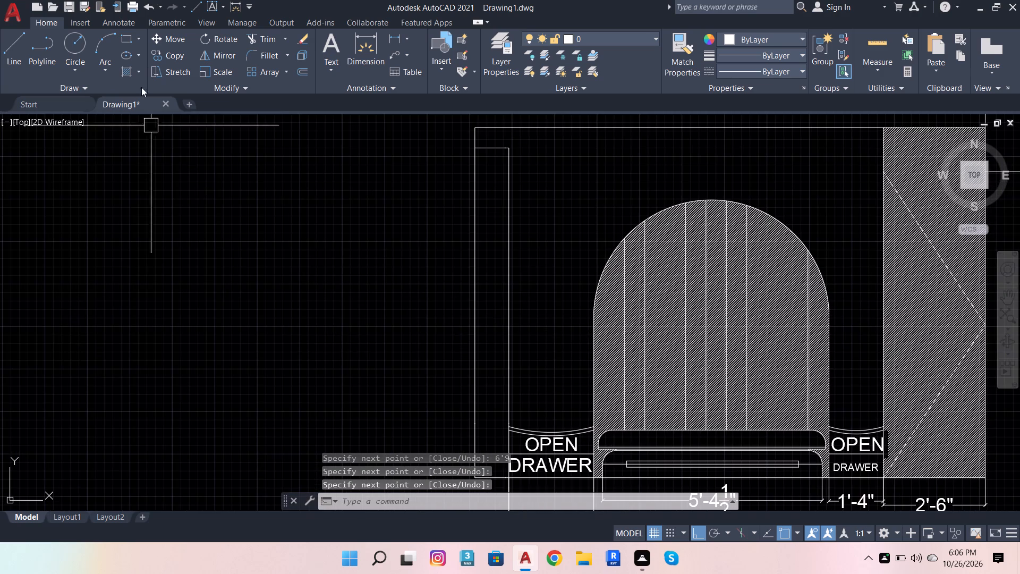
click(1, 47)
click(19, 45)
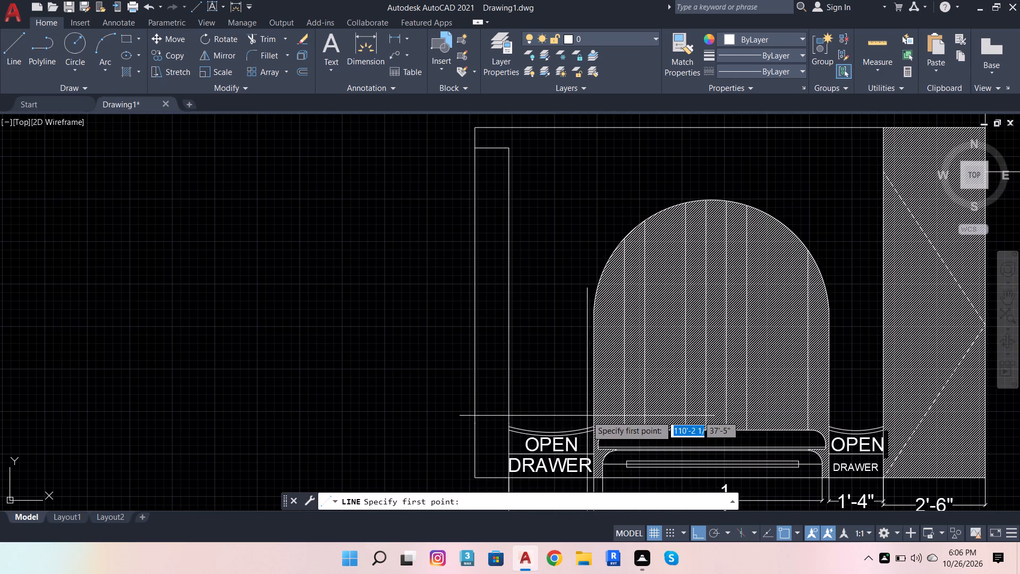
click(594, 422)
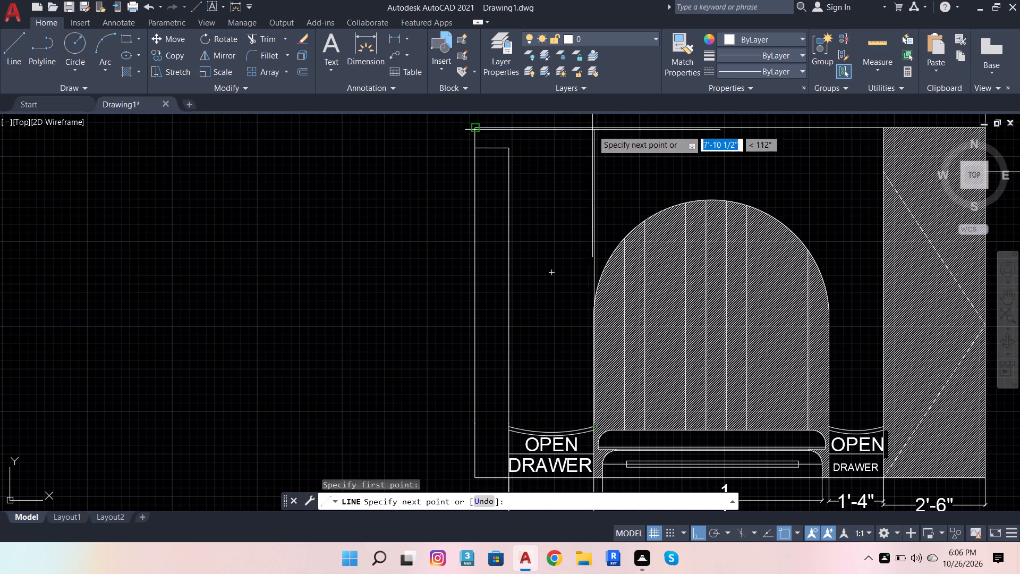
scroll(599, 186, down, 2)
scroll(598, 155, up, 2)
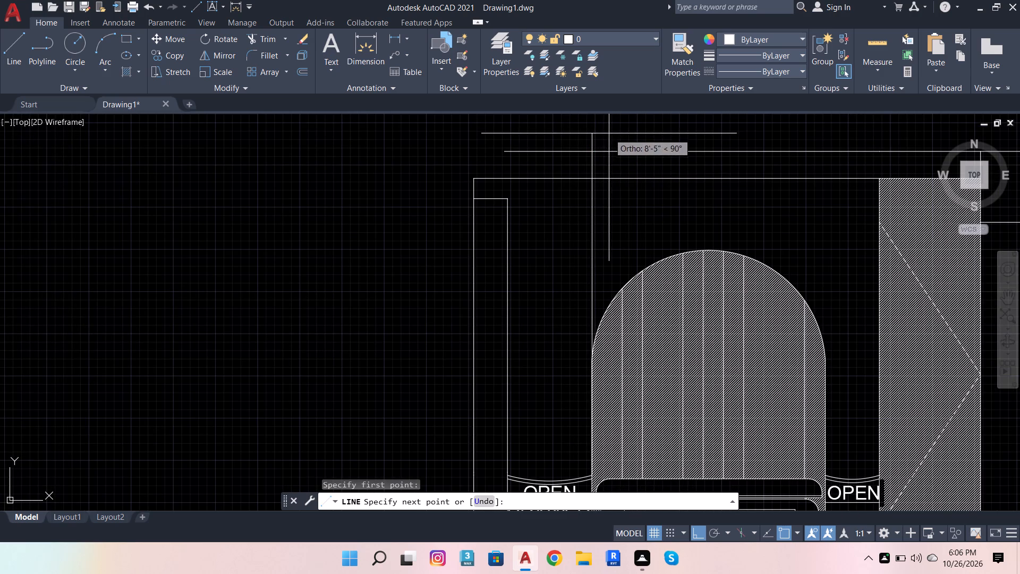
click(609, 133)
key(space)
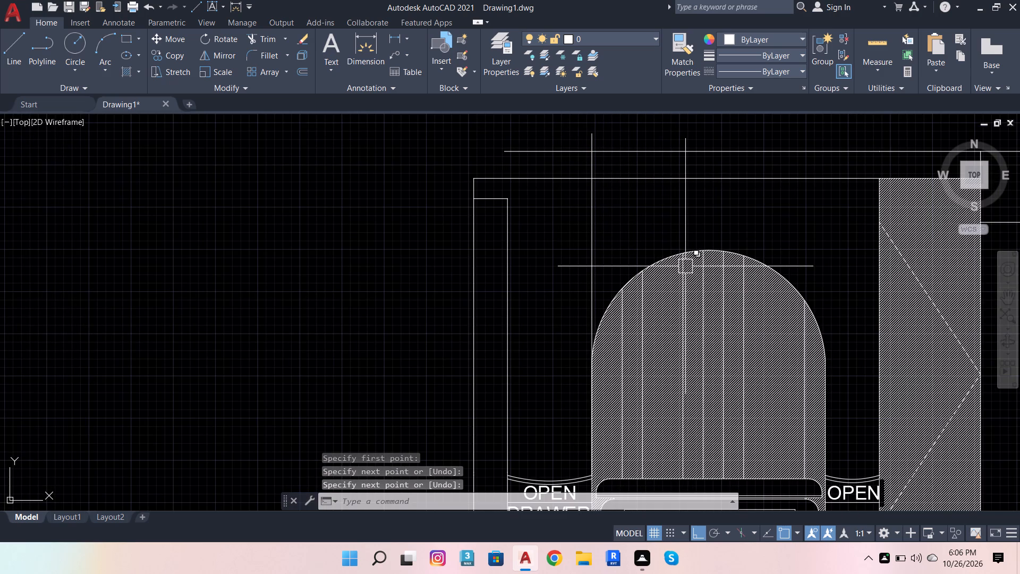
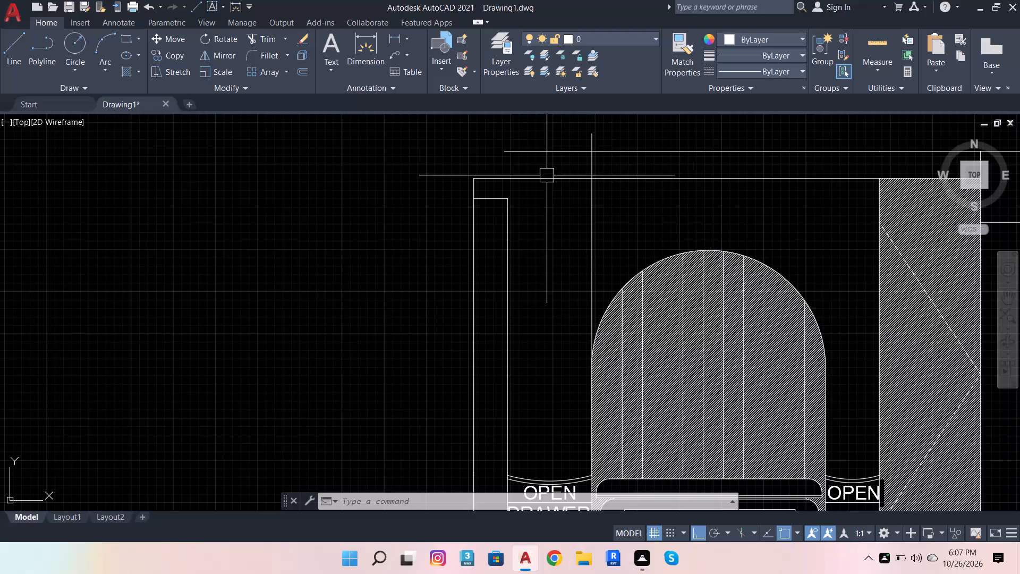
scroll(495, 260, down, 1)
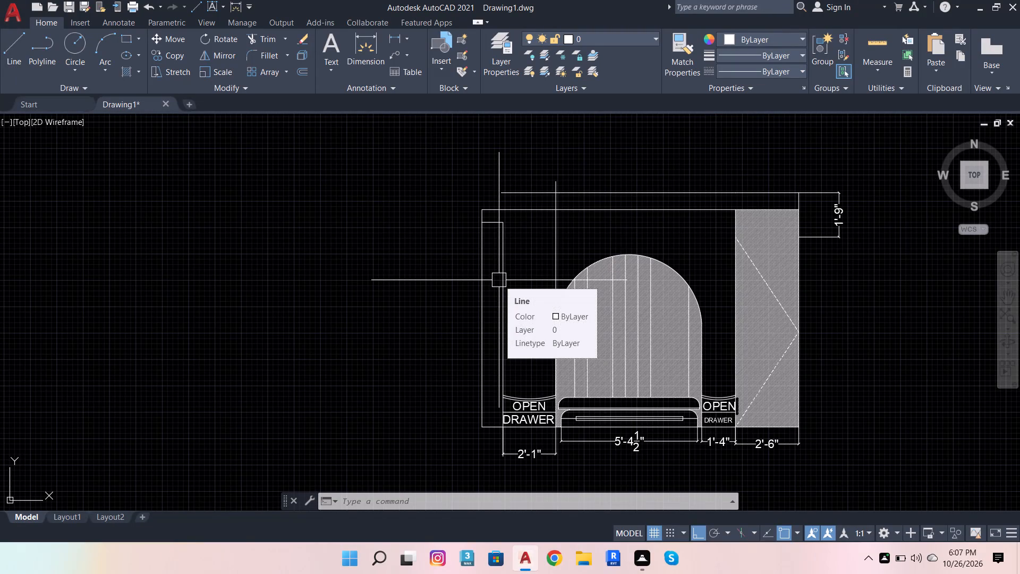
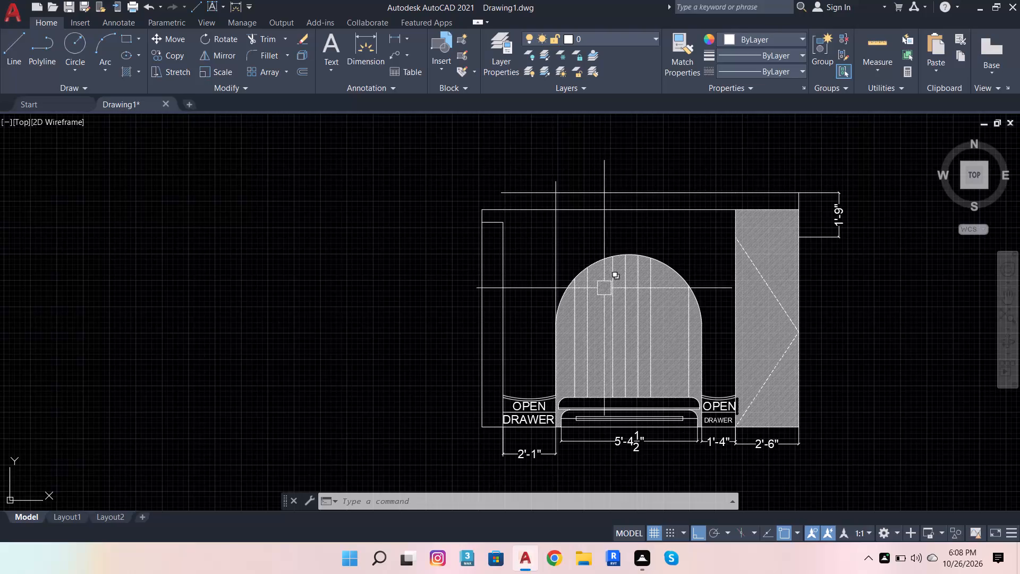
Offset the upper arc above the west OPEN bay upward by 1'2".
key(space)
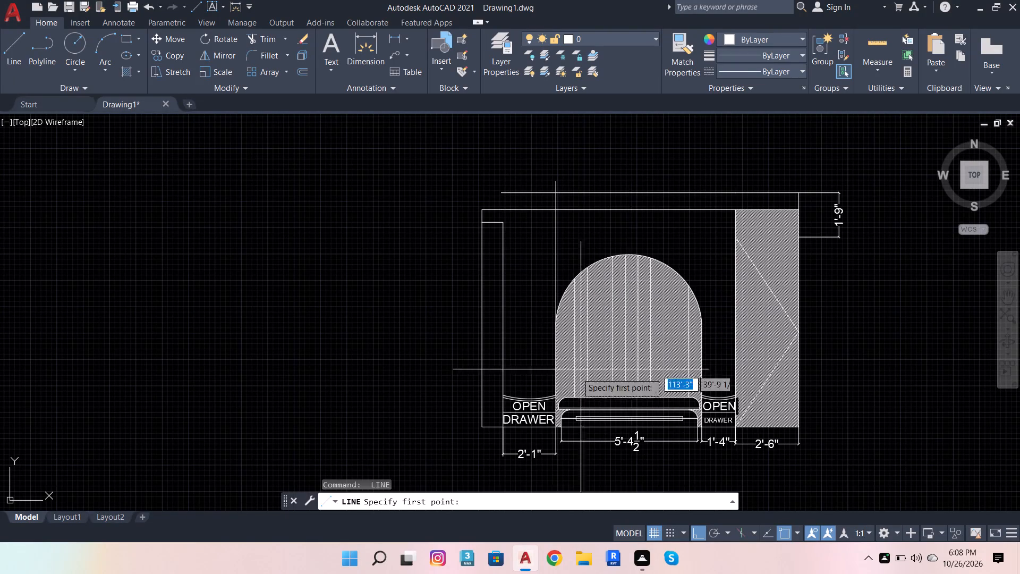
scroll(509, 400, up, 3)
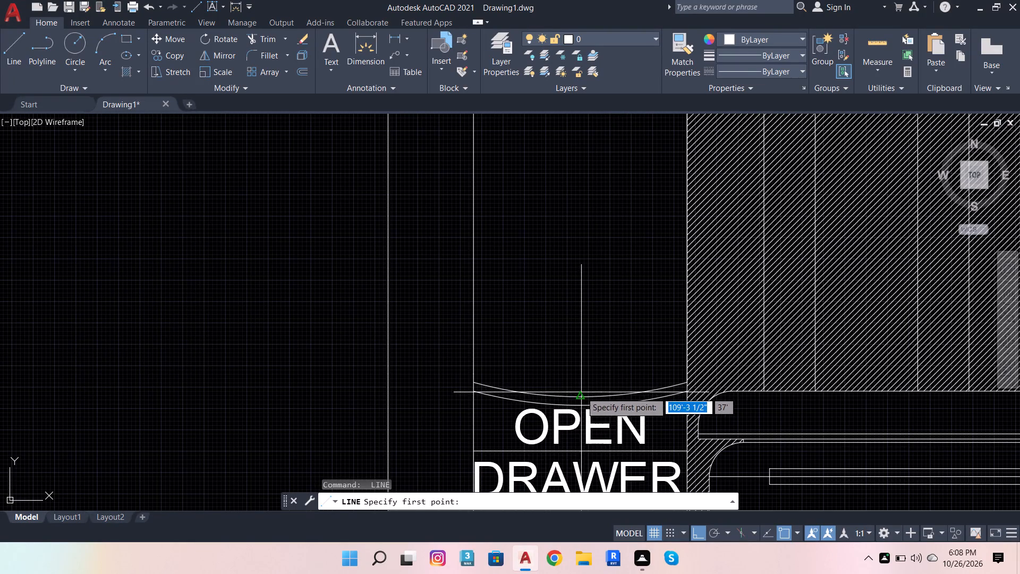
key(Escape)
click(579, 398)
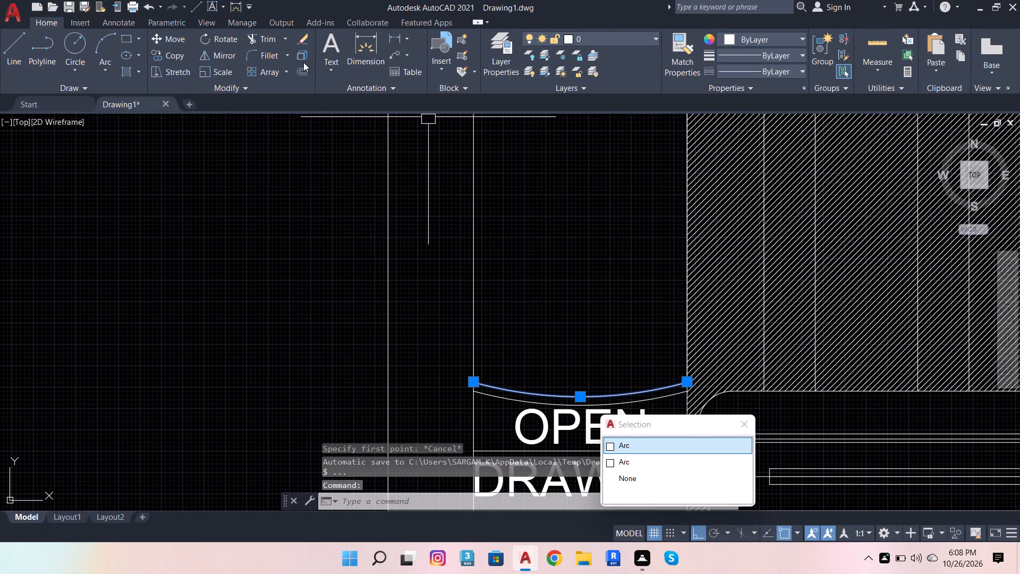
click(303, 70)
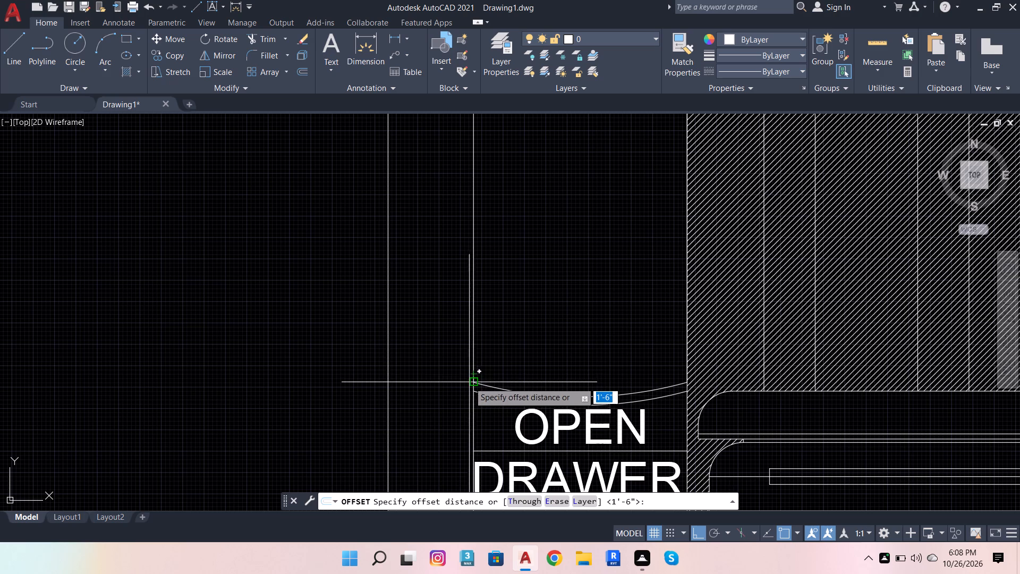
click(470, 383)
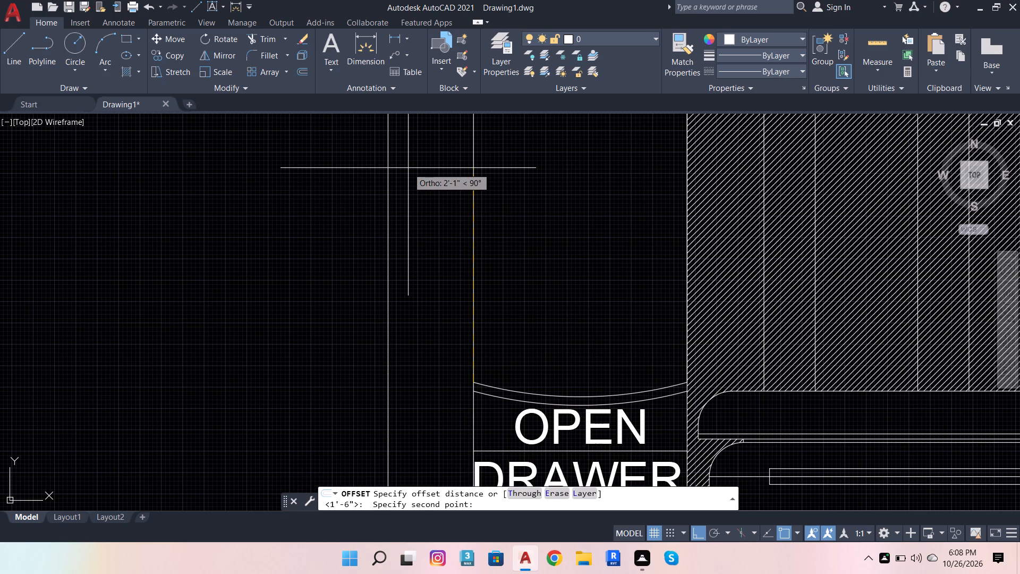
text(1'2)
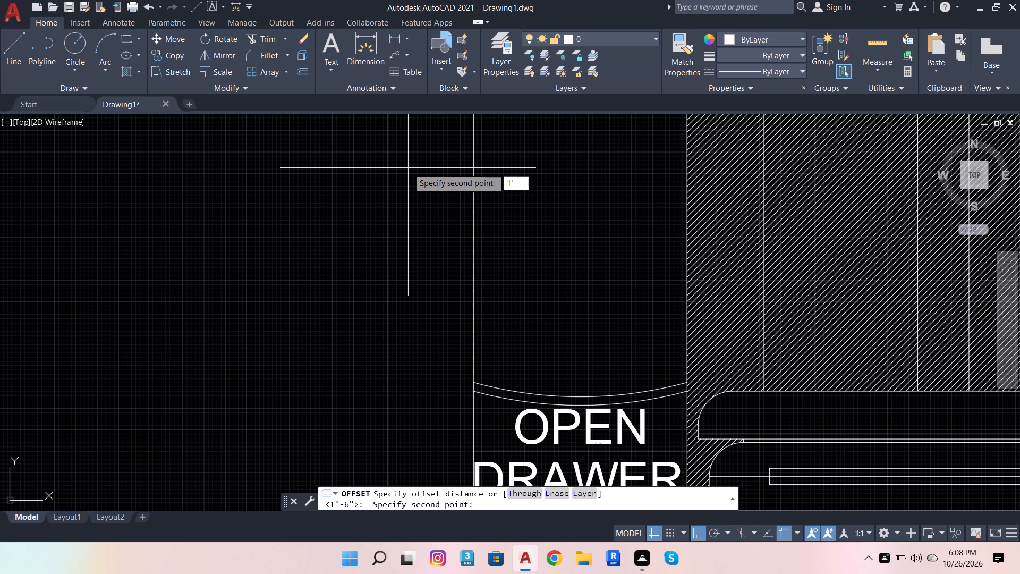
key(Return)
click(408, 168)
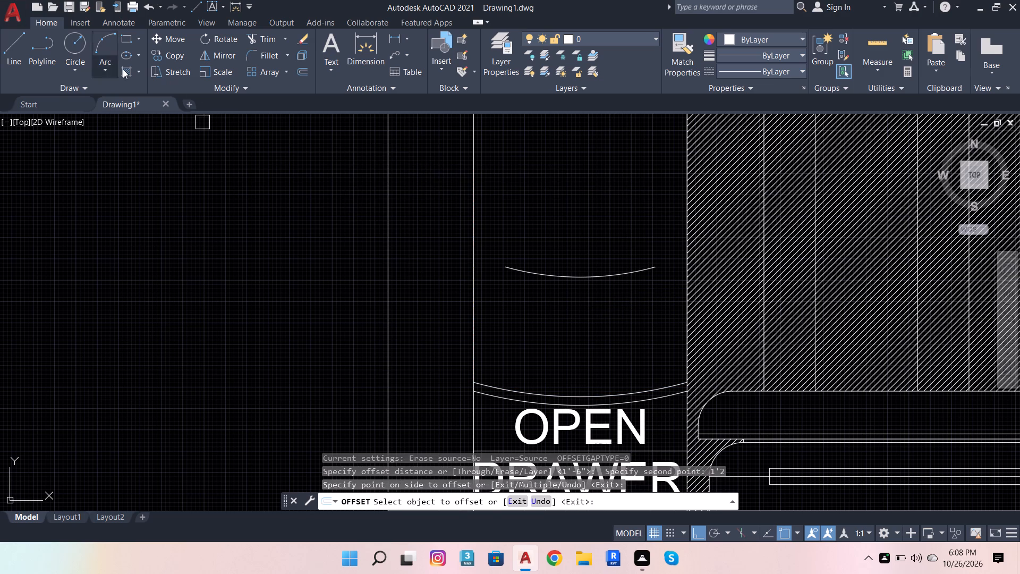
Draw connected lines from the offset arc's west end: west past the bay edge, up 1'2", and east to the arched bay's edge.
scroll(486, 304, down, 2)
scroll(515, 291, up, 1)
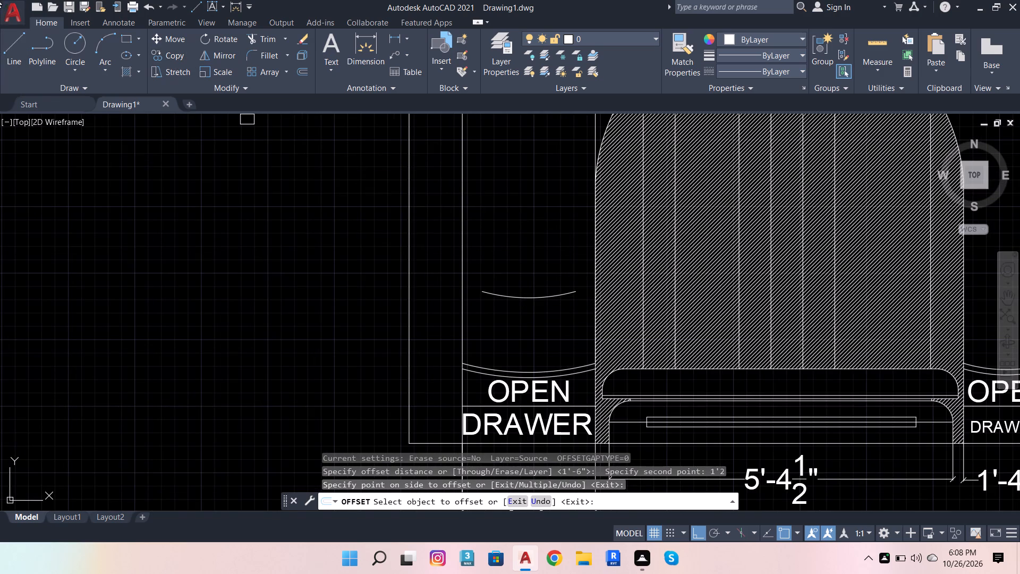
click(7, 38)
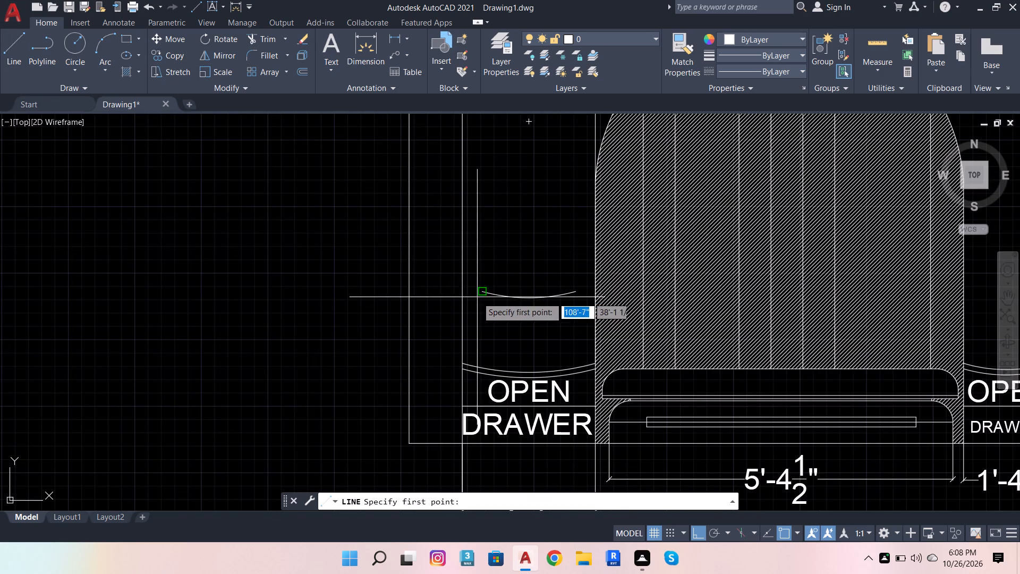
click(481, 293)
click(438, 301)
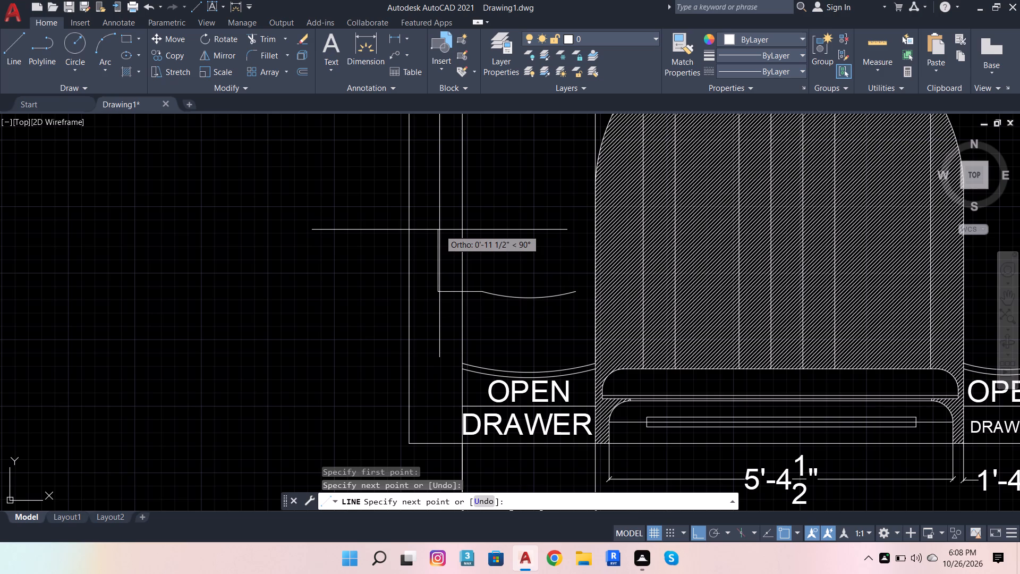
text(1'2)
key(Return)
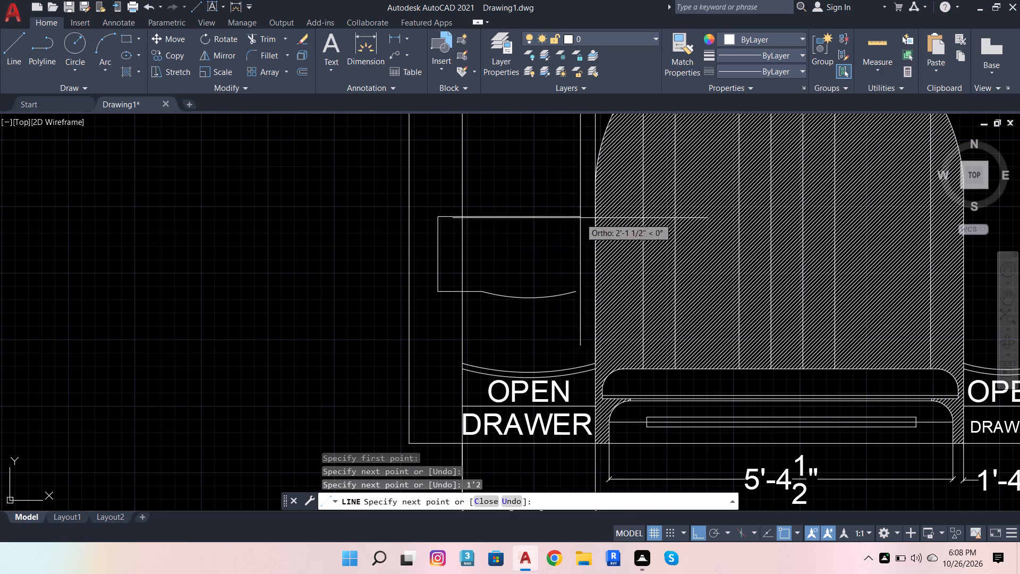
scroll(597, 221, up, 7)
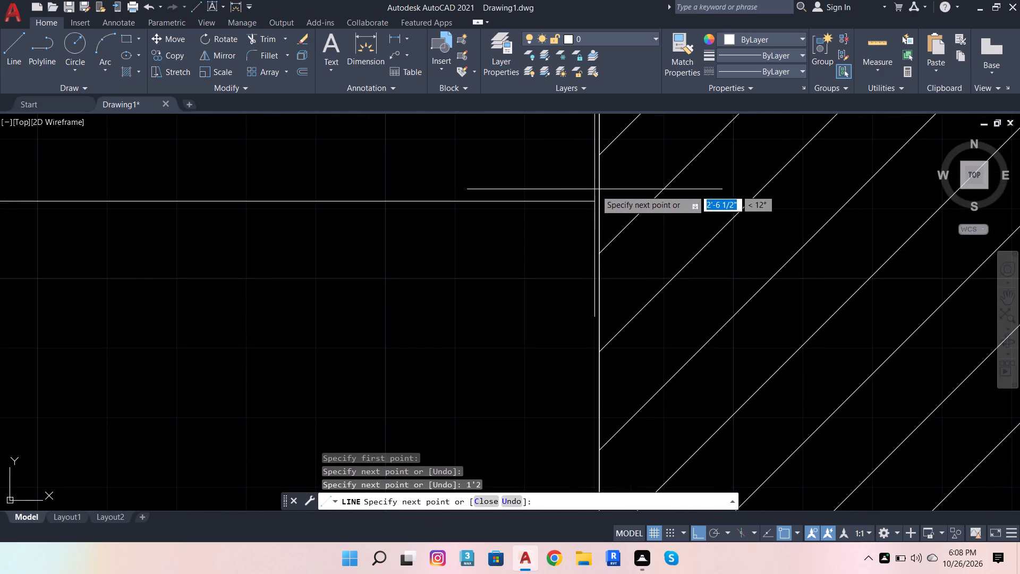
click(610, 195)
key(space)
Draw a three-point arc bulging below the new horizontal line, from the bay's west edge through its east edge, ending just above the line.
scroll(600, 223, down, 3)
scroll(581, 274, down, 3)
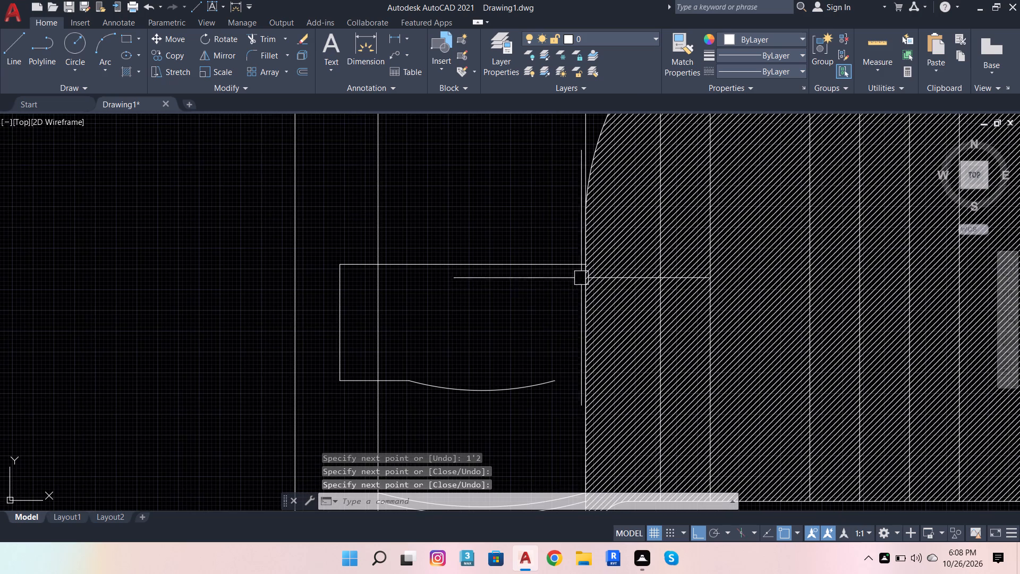
click(109, 44)
click(376, 261)
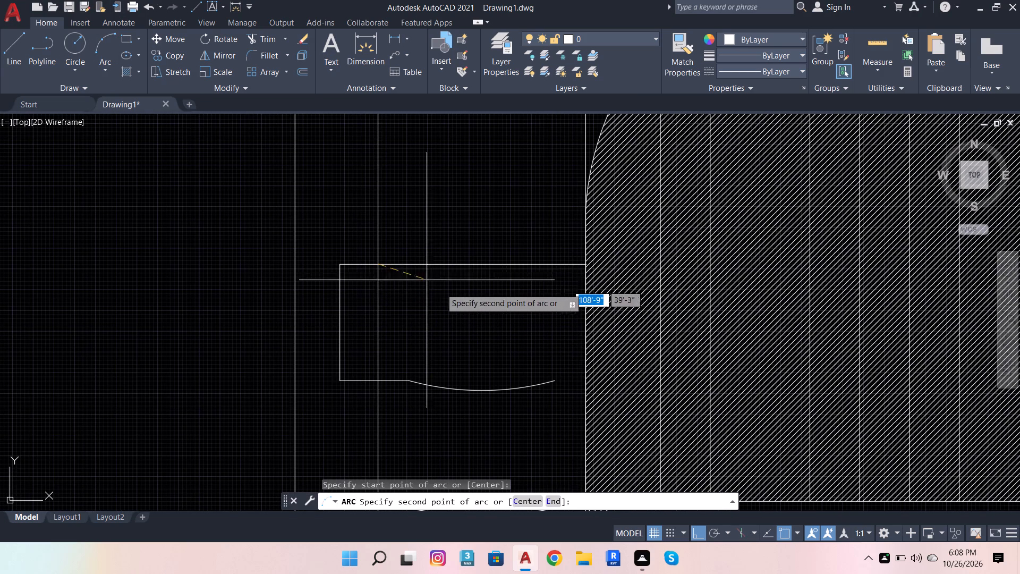
click(584, 264)
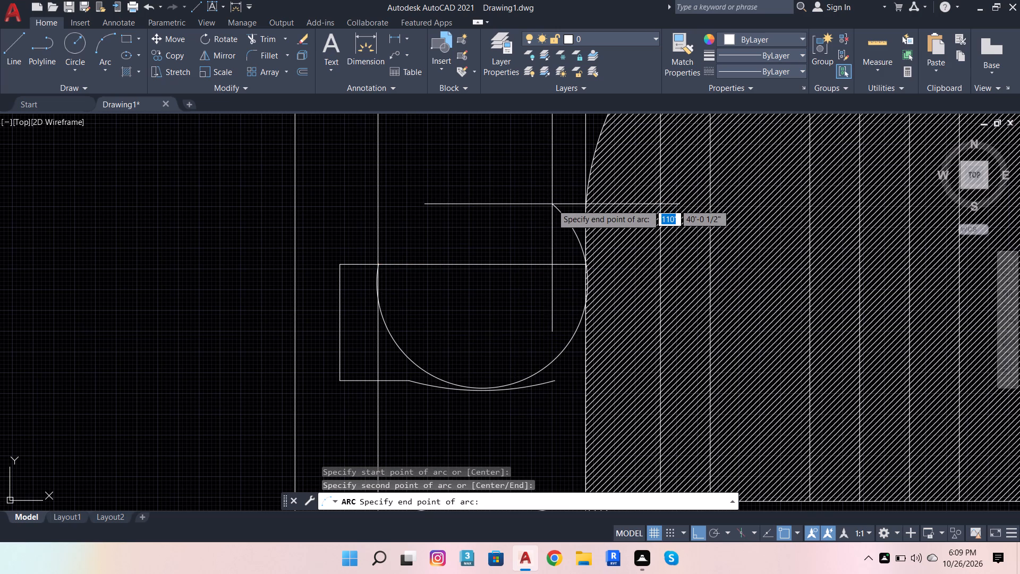
scroll(589, 224, up, 2)
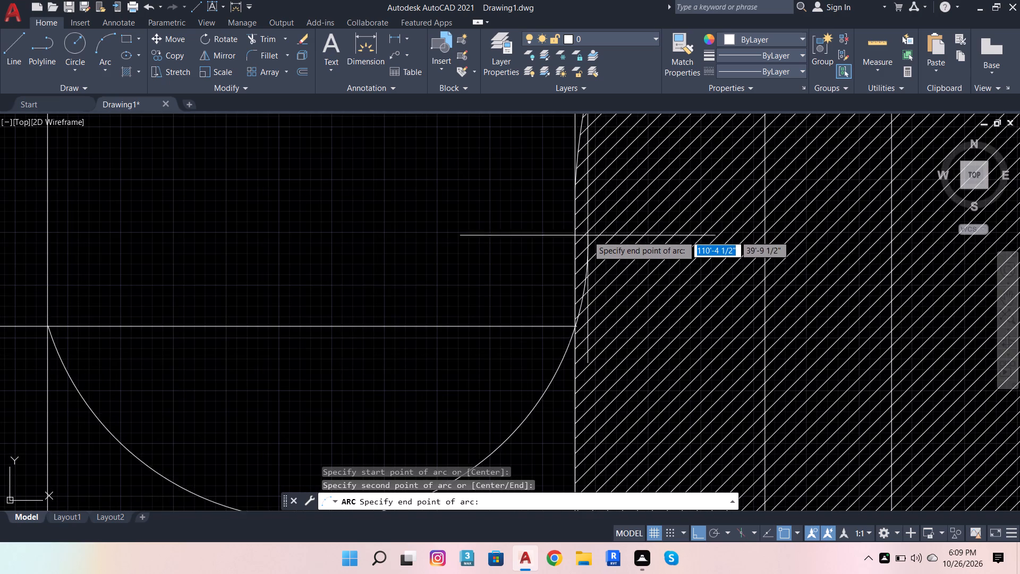
scroll(585, 243, down, 1)
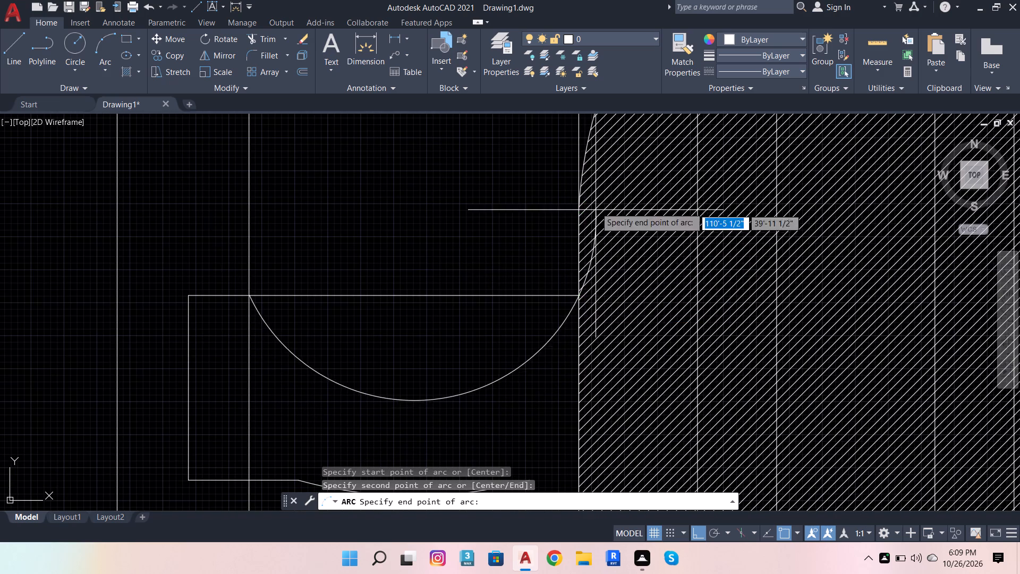
scroll(578, 280, down, 2)
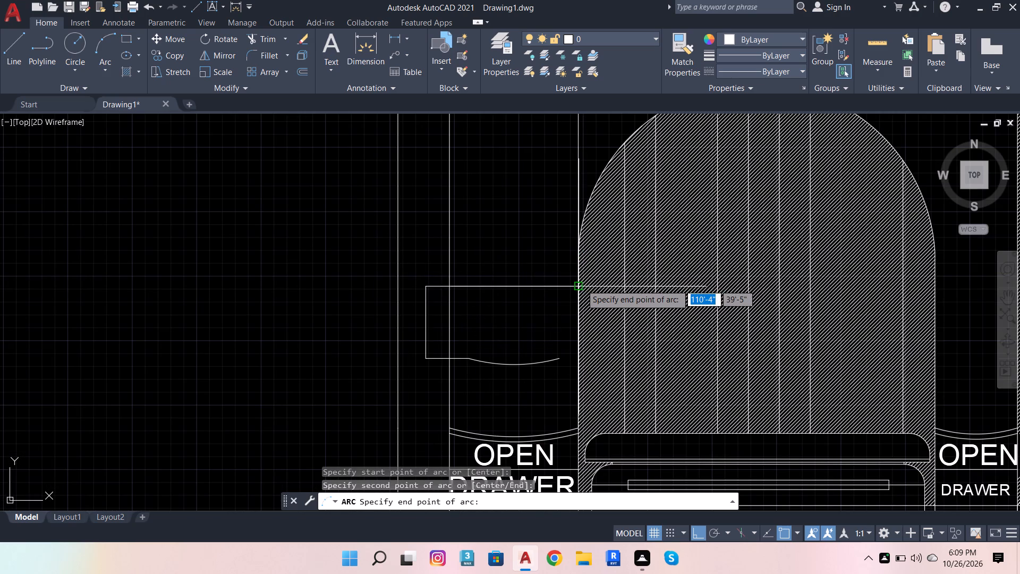
scroll(573, 285, up, 2)
scroll(588, 265, down, 1)
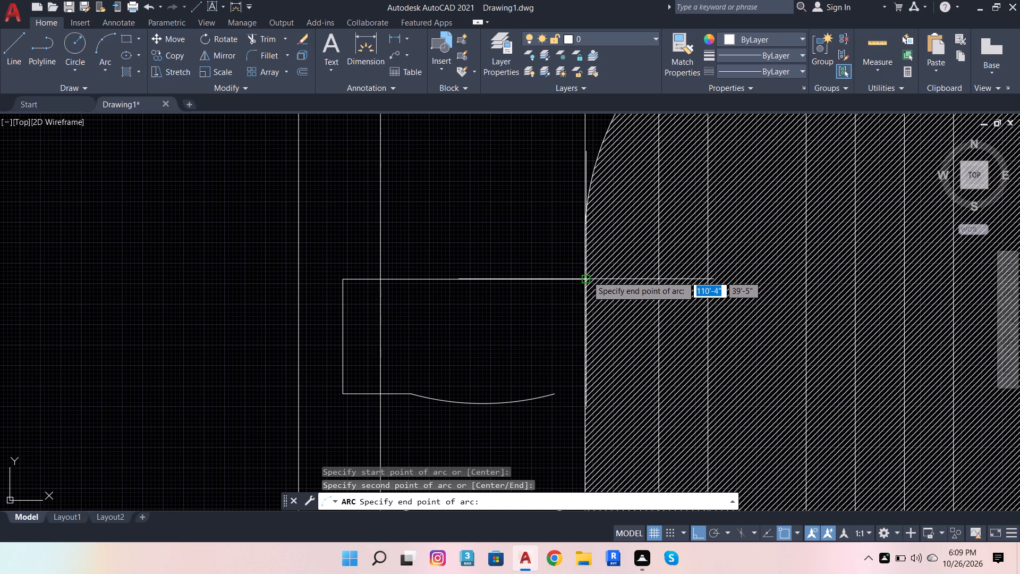
scroll(583, 283, up, 2)
scroll(585, 265, down, 4)
scroll(577, 281, up, 3)
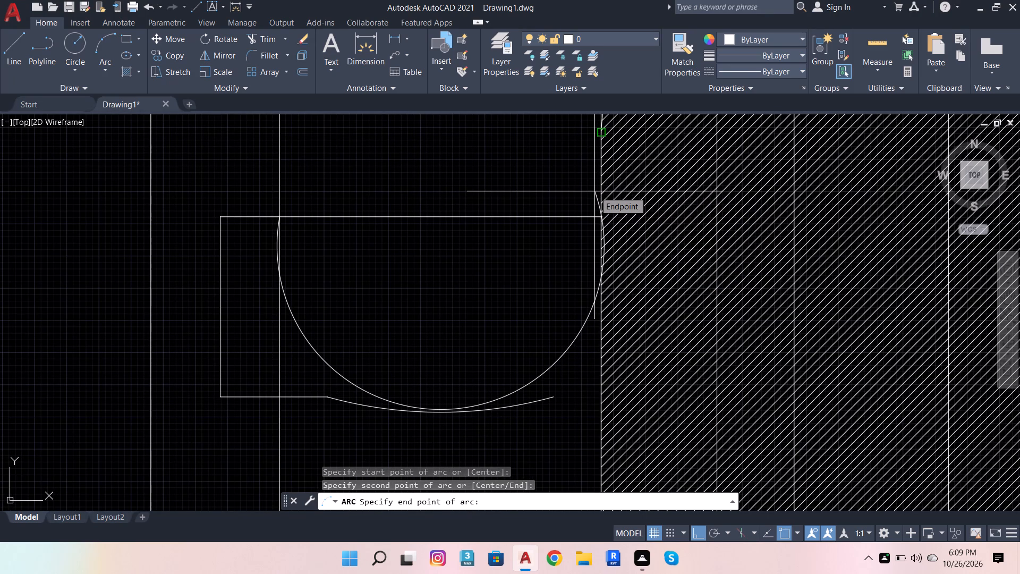
scroll(594, 191, up, 1)
scroll(594, 191, down, 1)
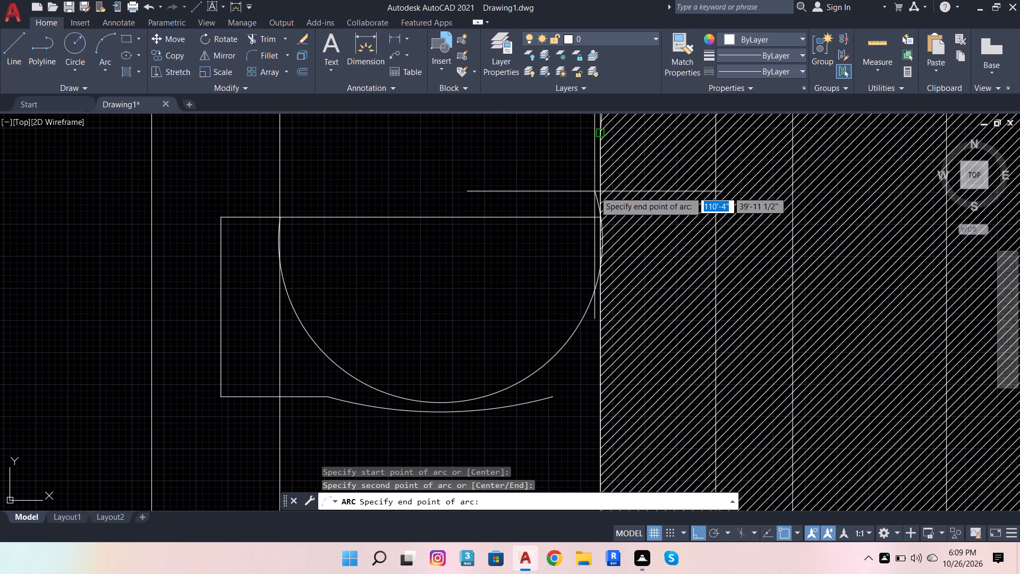
scroll(594, 191, up, 1)
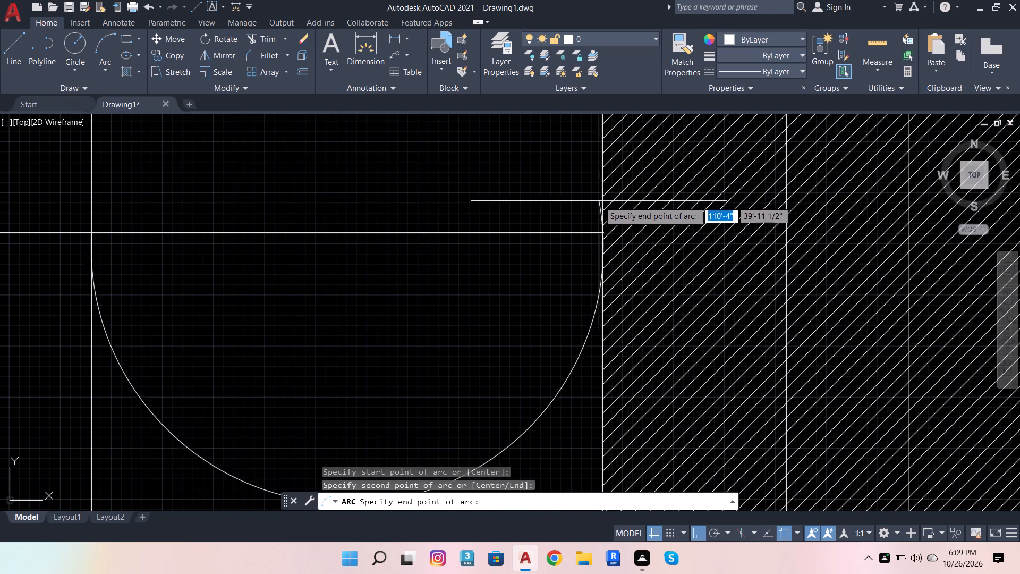
click(598, 209)
Fillet the bay's west vertical line to the offset arc with a 6" radius.
scroll(602, 204, down, 3)
scroll(577, 228, up, 1)
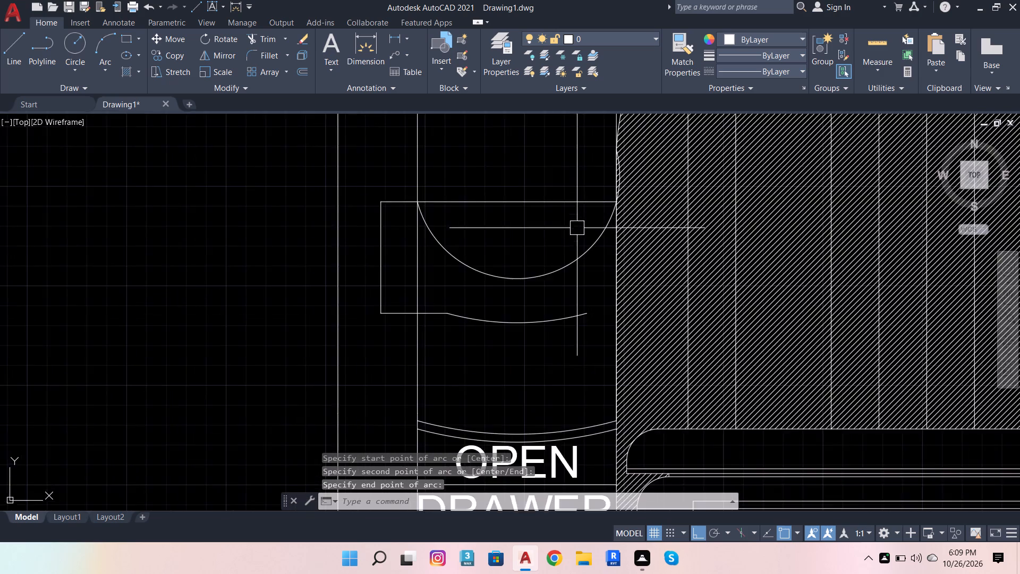
scroll(577, 228, up, 1)
click(549, 294)
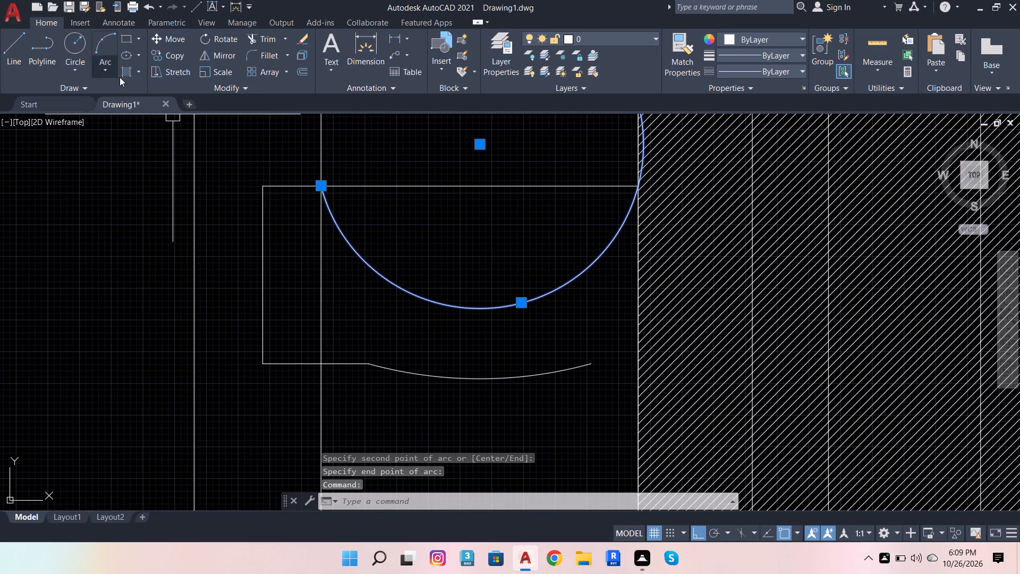
click(258, 56)
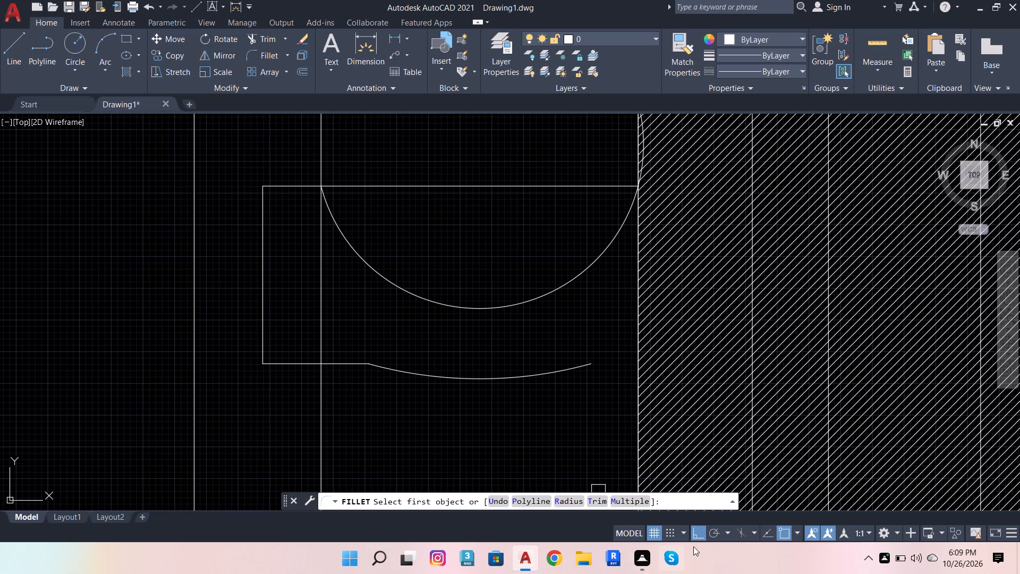
click(568, 501)
click(546, 500)
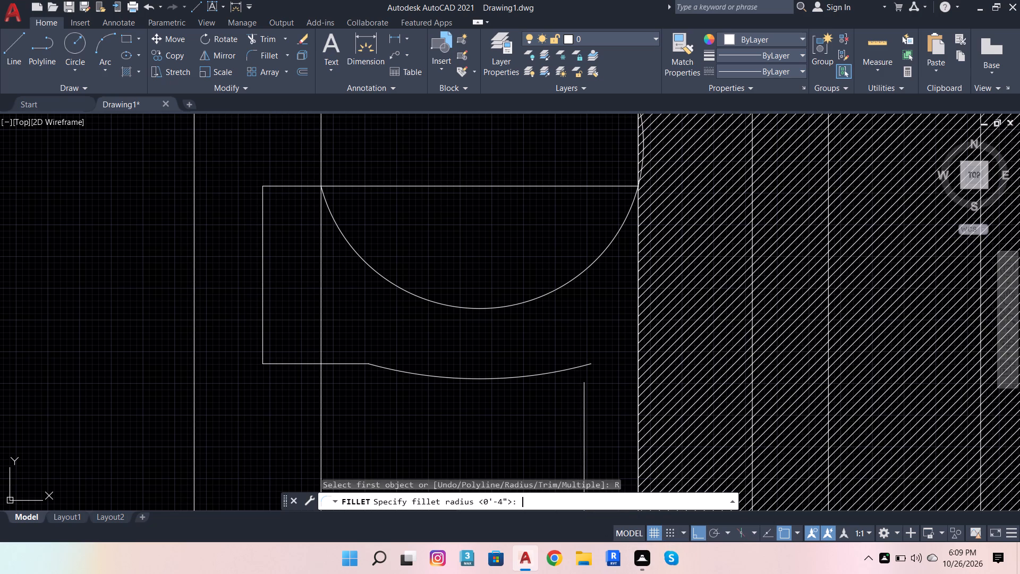
key(6)
key(Return)
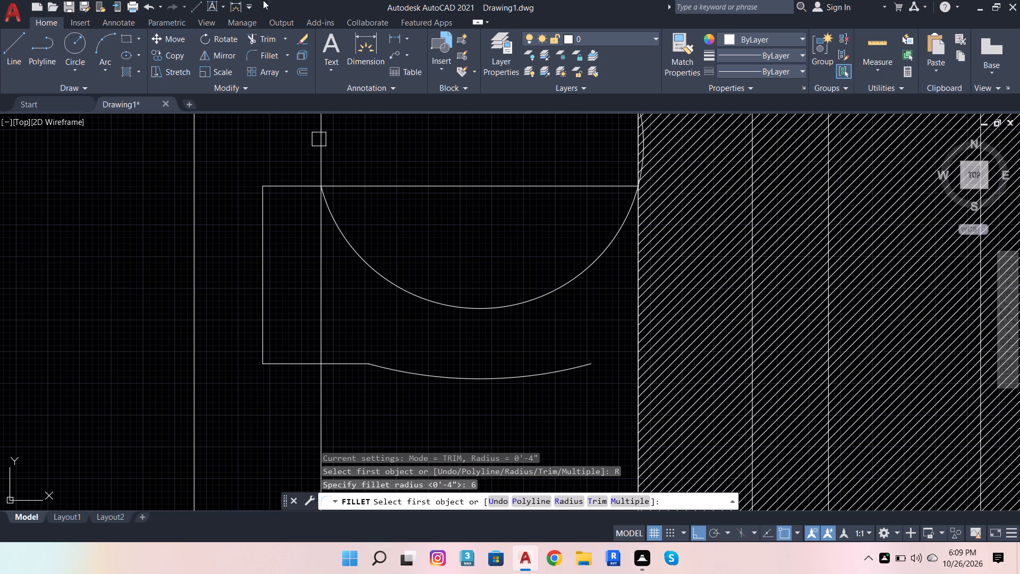
click(254, 54)
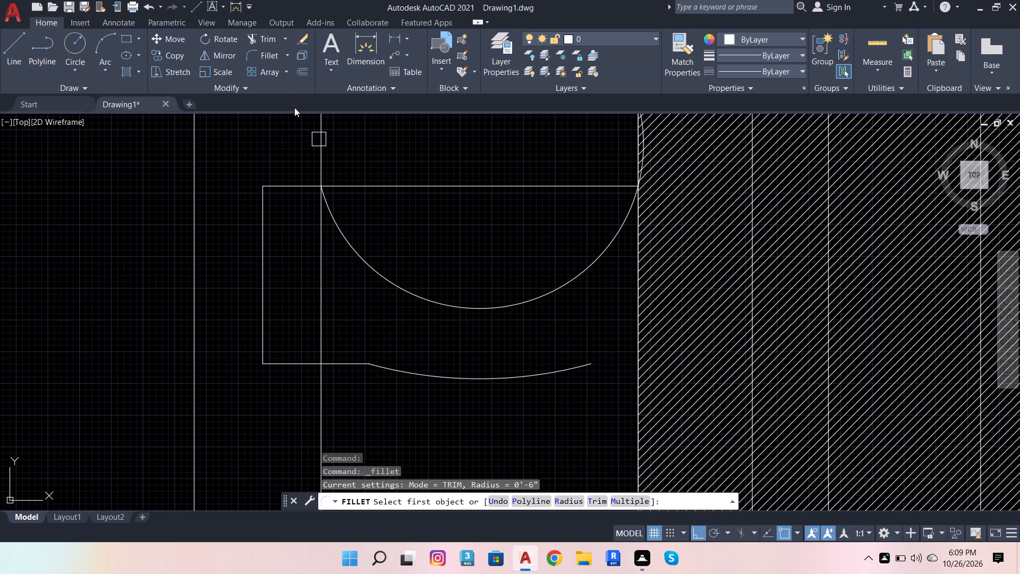
click(318, 148)
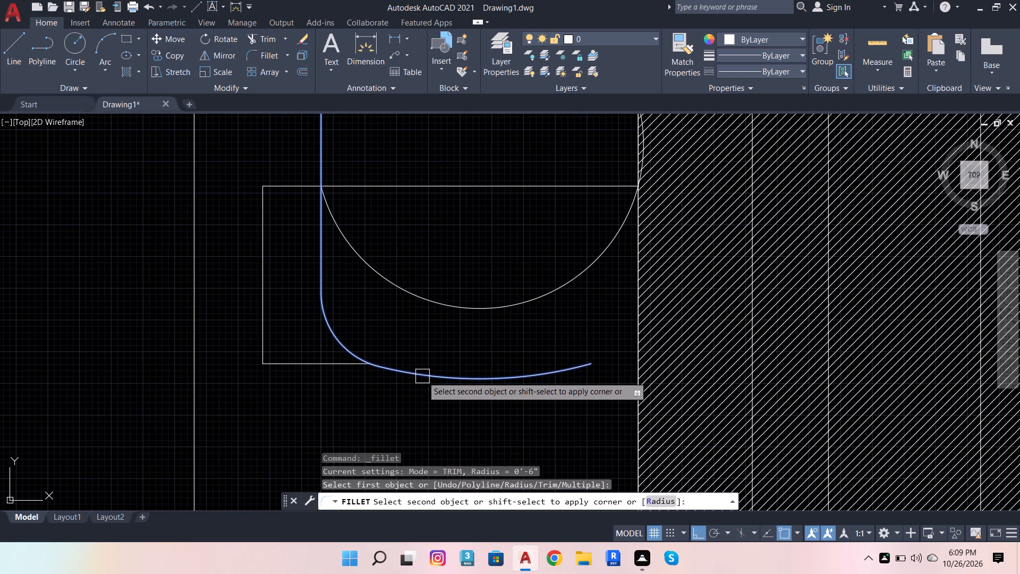
click(422, 376)
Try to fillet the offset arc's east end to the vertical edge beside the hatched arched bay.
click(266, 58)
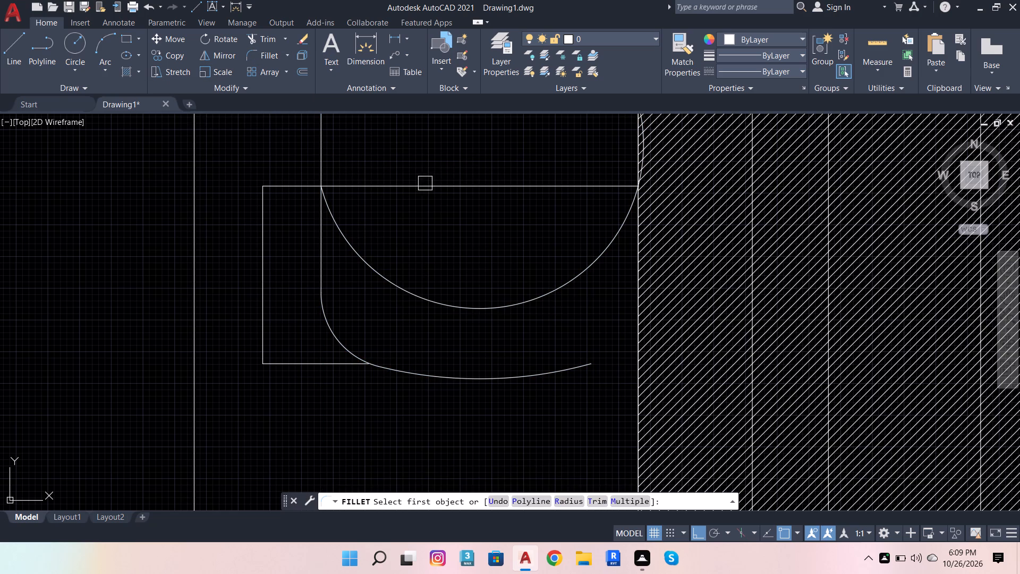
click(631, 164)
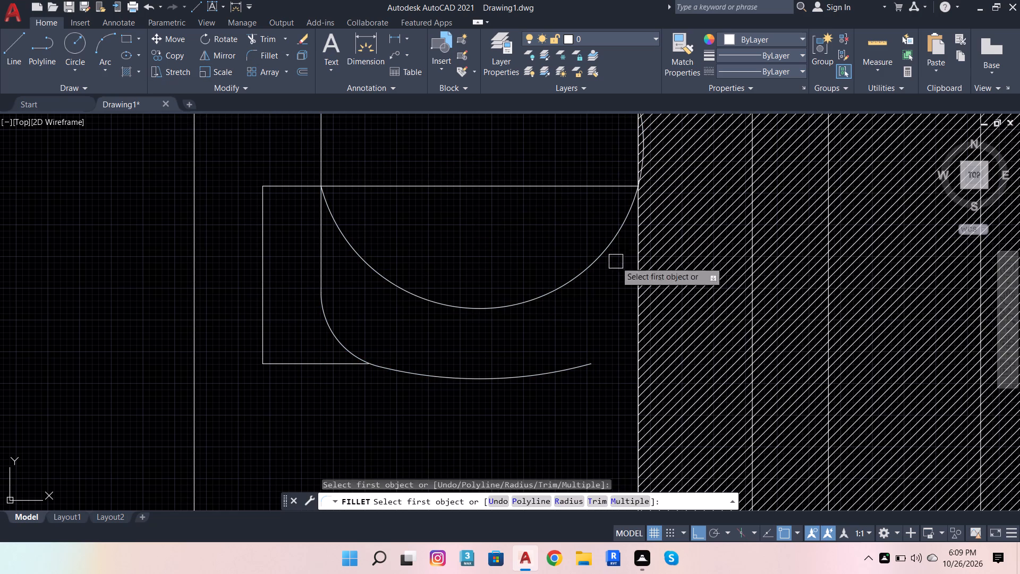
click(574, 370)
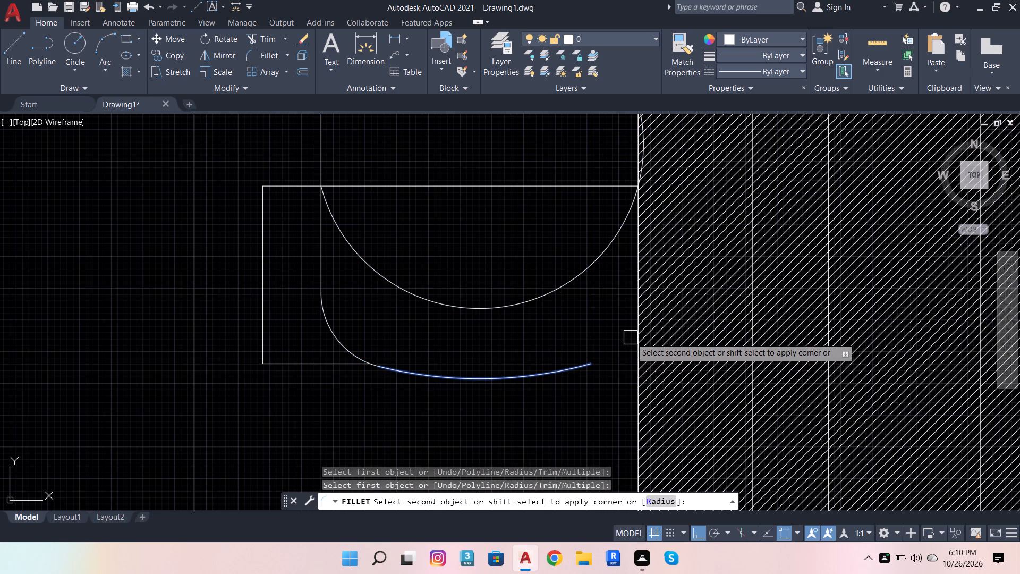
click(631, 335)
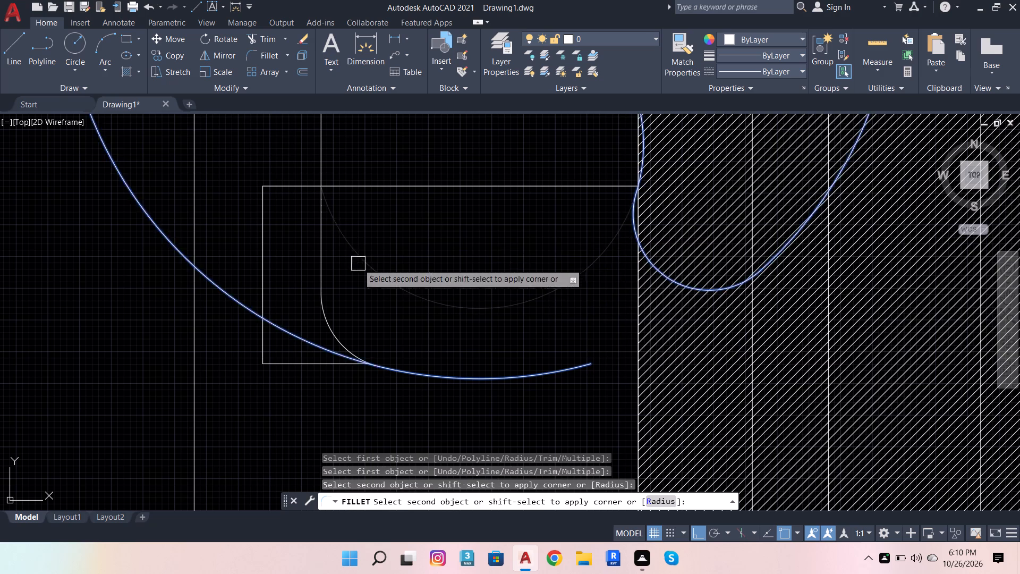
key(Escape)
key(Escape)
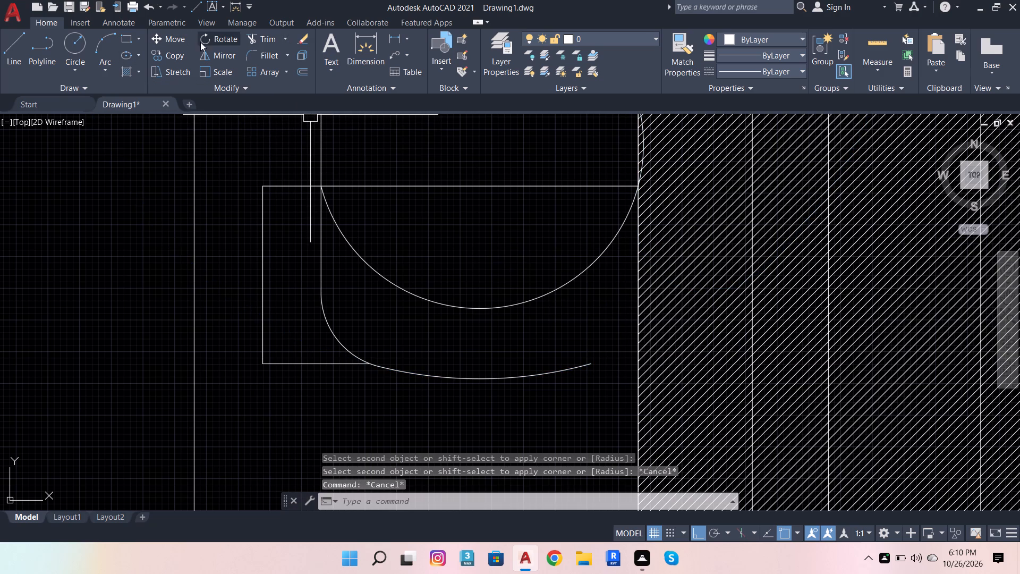
Set the fillet radius to 8" and fillet the bay's west vertical line to the vertical edge beside the hatched arched bay.
click(267, 56)
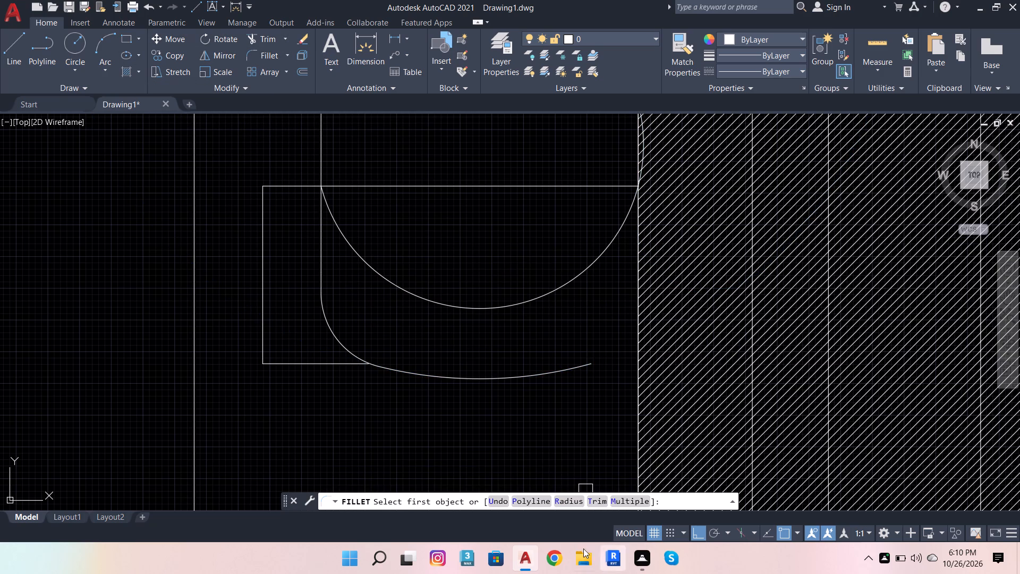
click(574, 495)
click(587, 507)
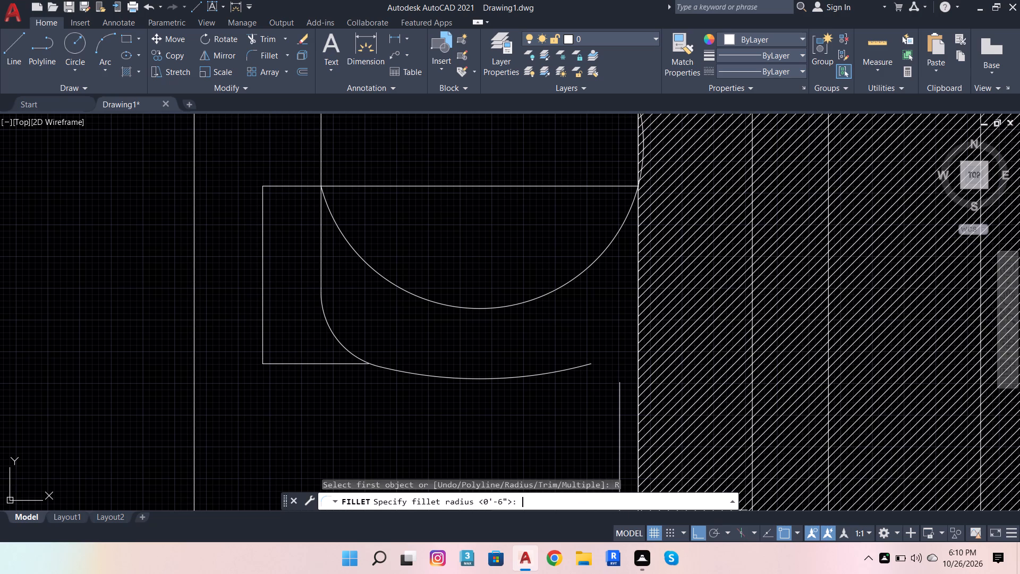
key(8)
key(Return)
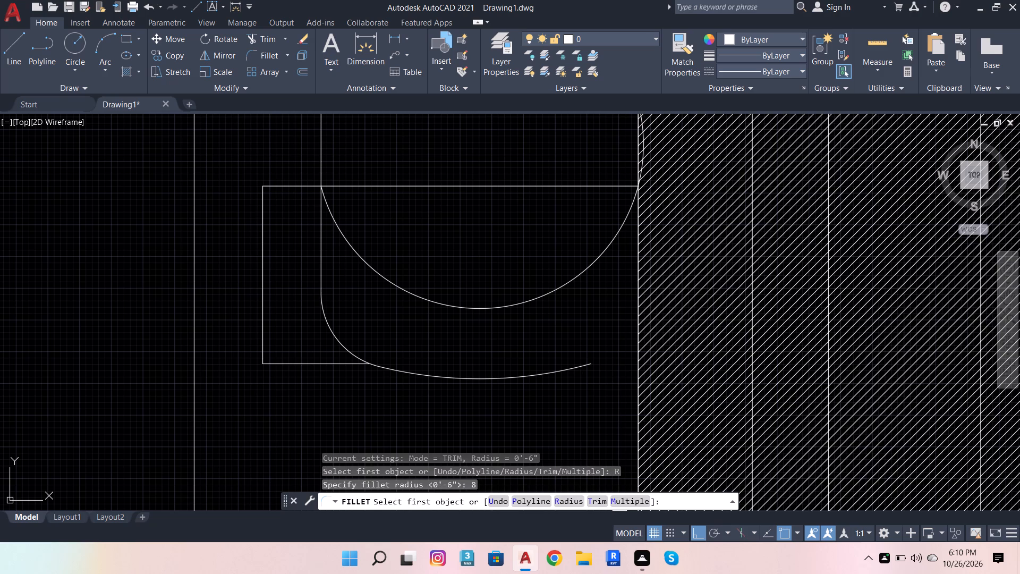
click(321, 267)
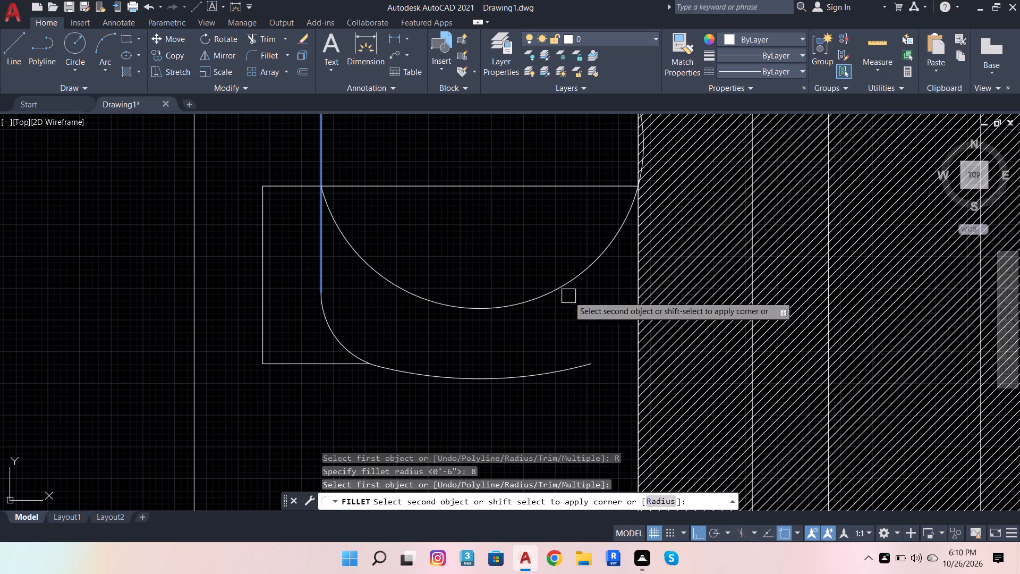
click(634, 282)
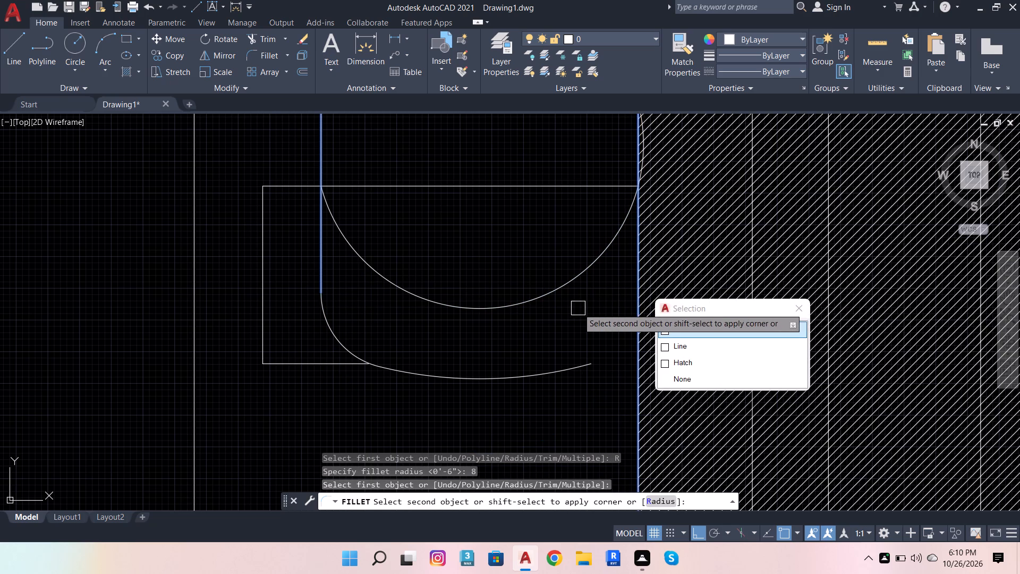
Erase the offset arc, the small corner fillet arc, the three connected box lines and the three-point arc above the west bay.
click(628, 292)
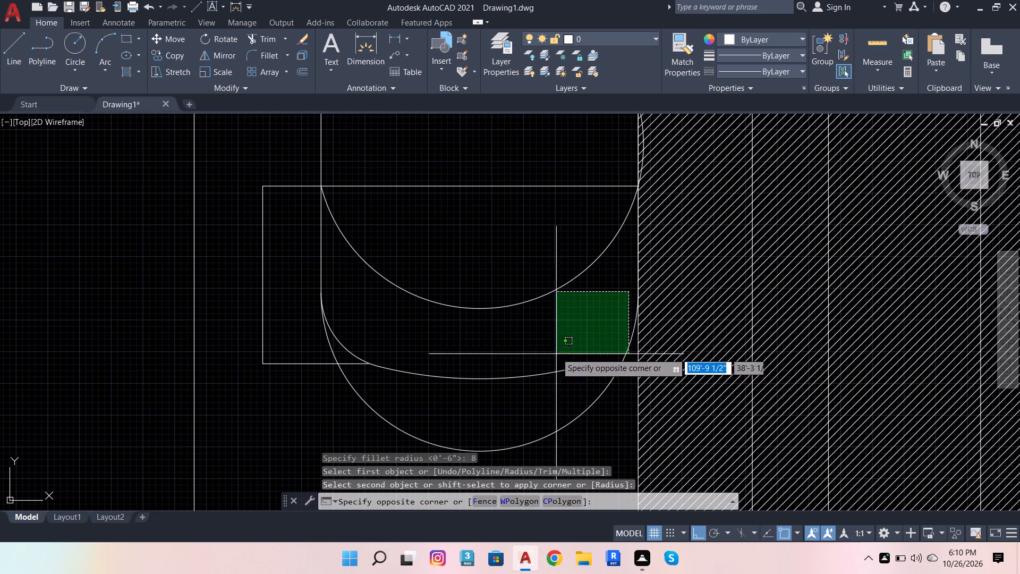
click(569, 320)
scroll(537, 357, down, 1)
click(532, 367)
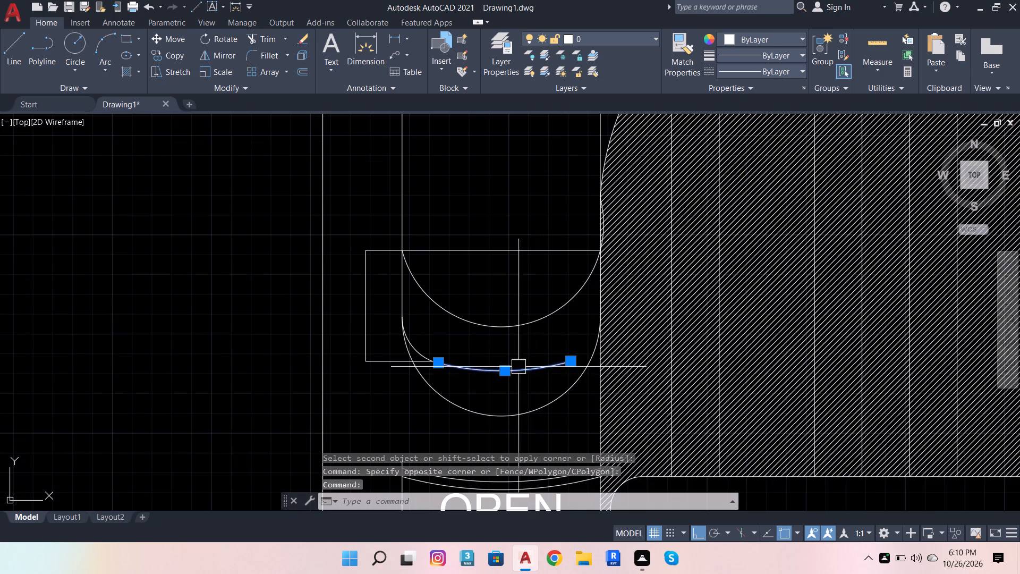
scroll(436, 349, up, 2)
click(407, 362)
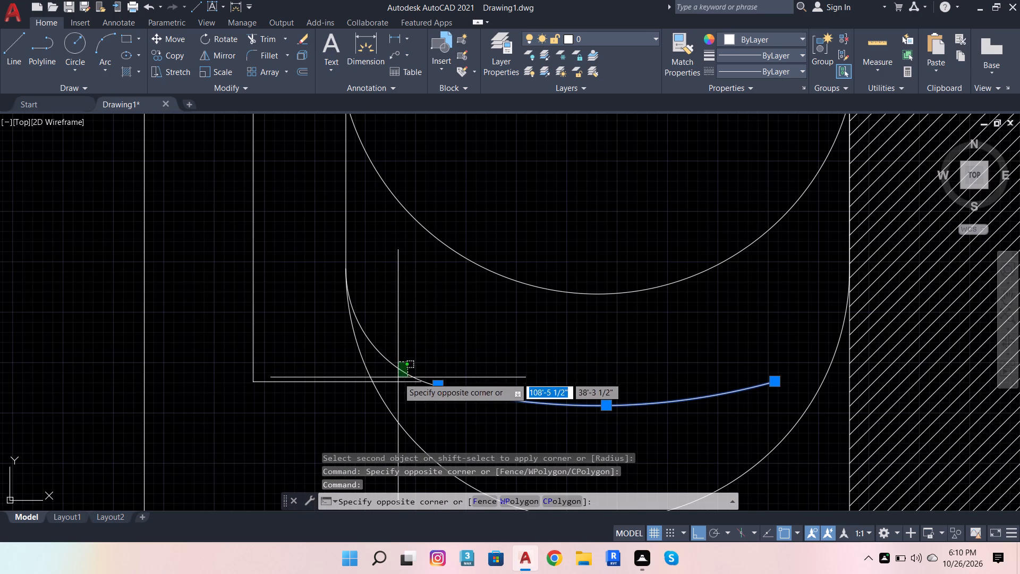
click(398, 377)
click(401, 387)
click(253, 337)
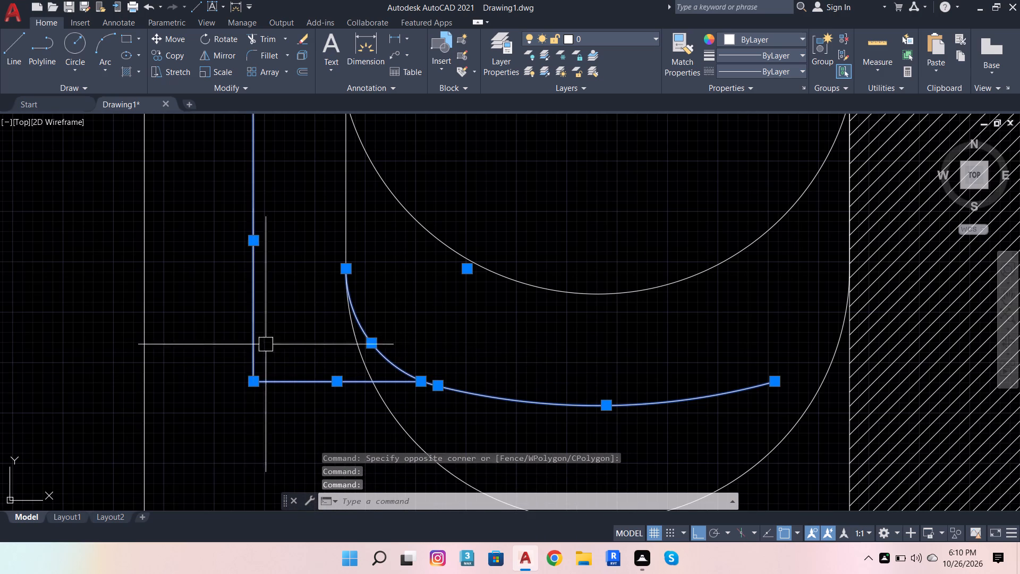
scroll(294, 391, down, 3)
scroll(314, 343, up, 3)
click(245, 284)
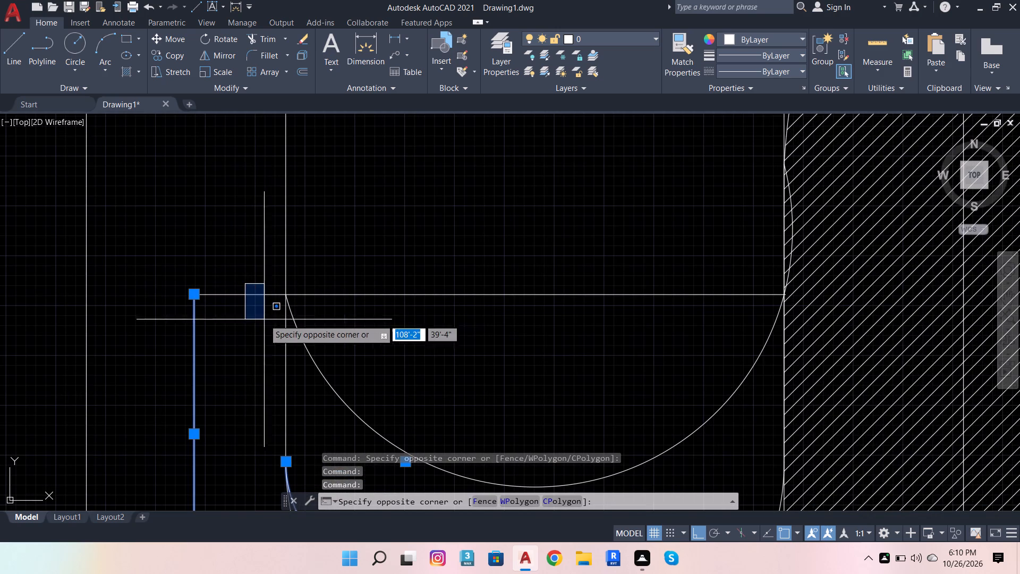
click(218, 318)
click(338, 391)
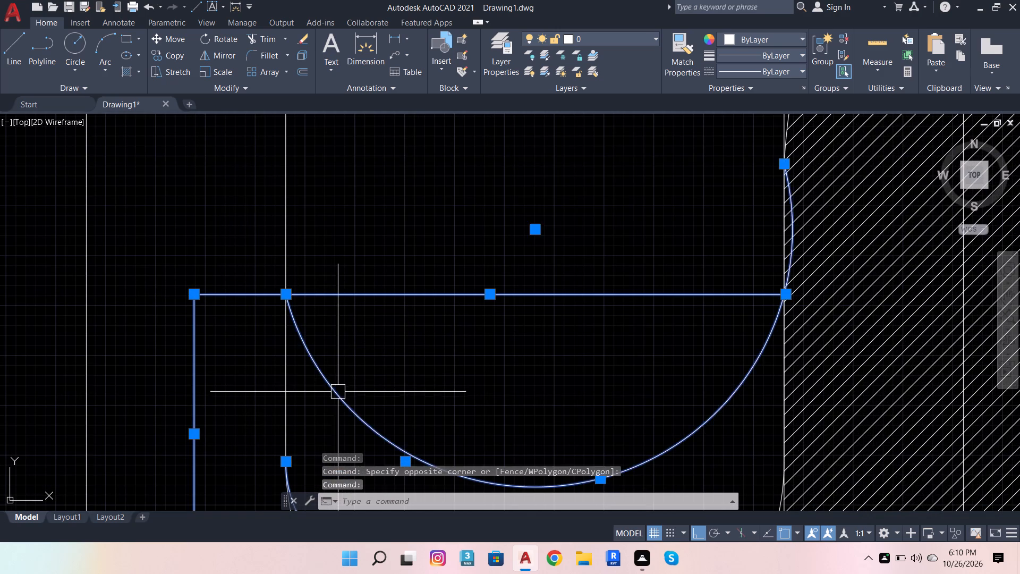
scroll(452, 348, down, 5)
scroll(473, 420, up, 4)
scroll(433, 370, down, 2)
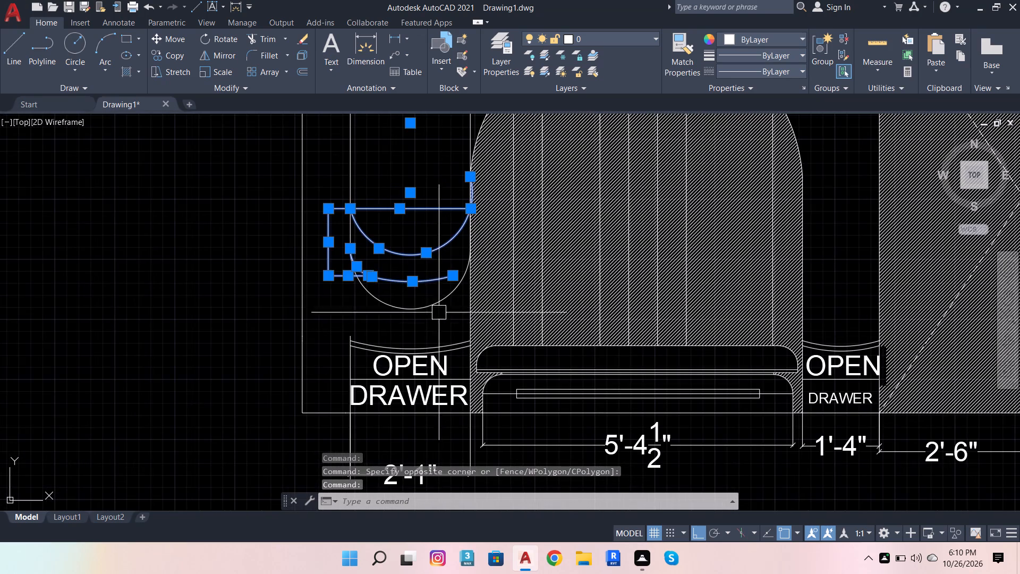
key(shift+Delete)
Draw a 2'-10" vertical line from the semicircle's west end down to the plan's bottom edge beside the west OPEN/DRAWER labels.
scroll(393, 378, down, 3)
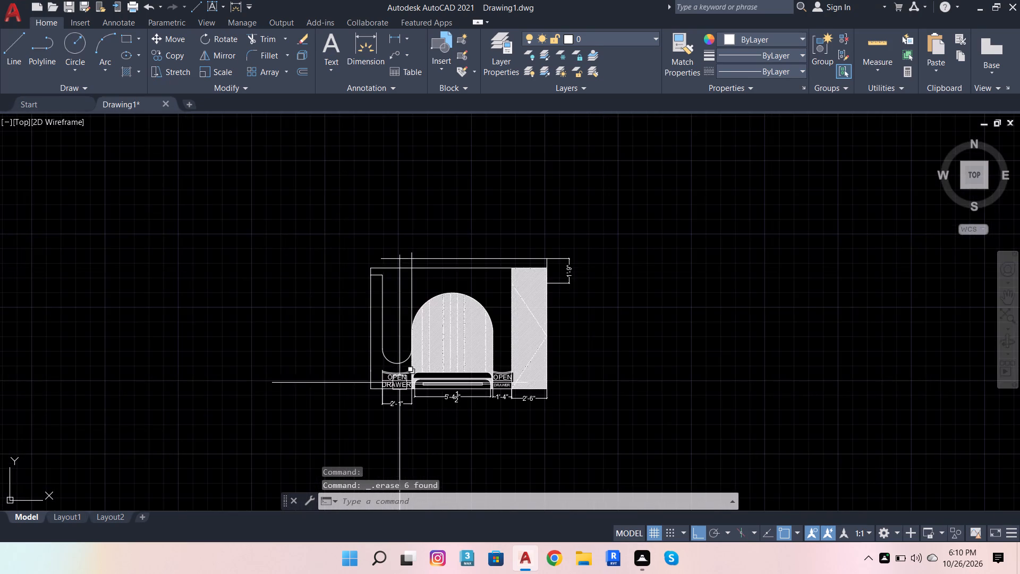
scroll(429, 283, up, 2)
scroll(428, 276, down, 2)
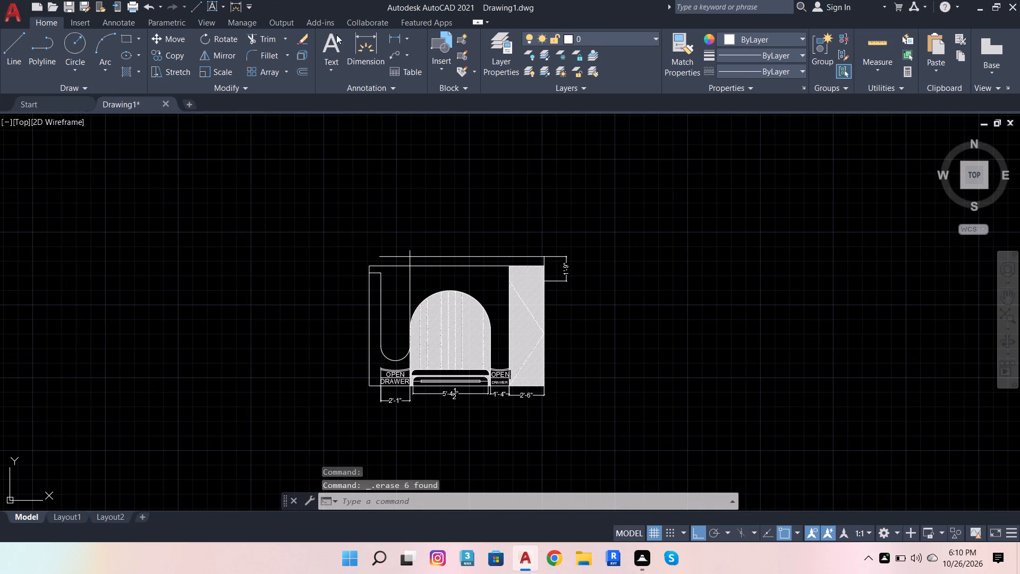
click(19, 39)
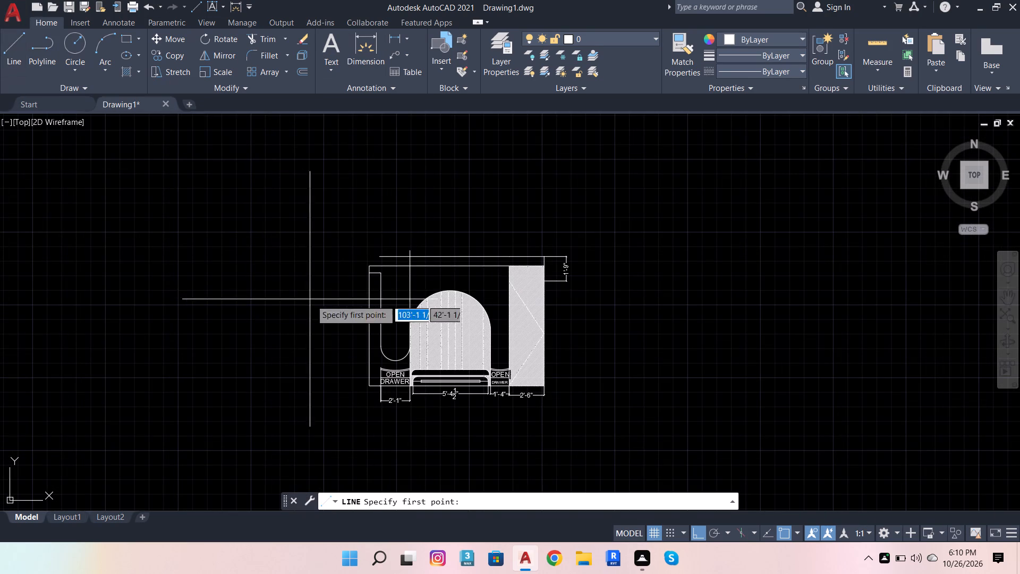
scroll(371, 342, up, 3)
click(392, 349)
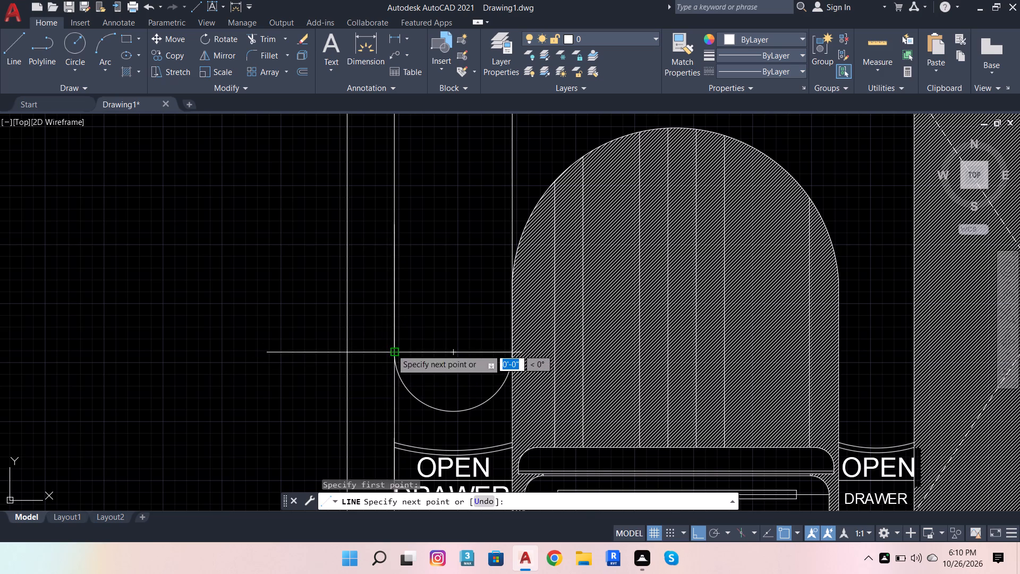
scroll(384, 371, down, 2)
scroll(388, 418, up, 3)
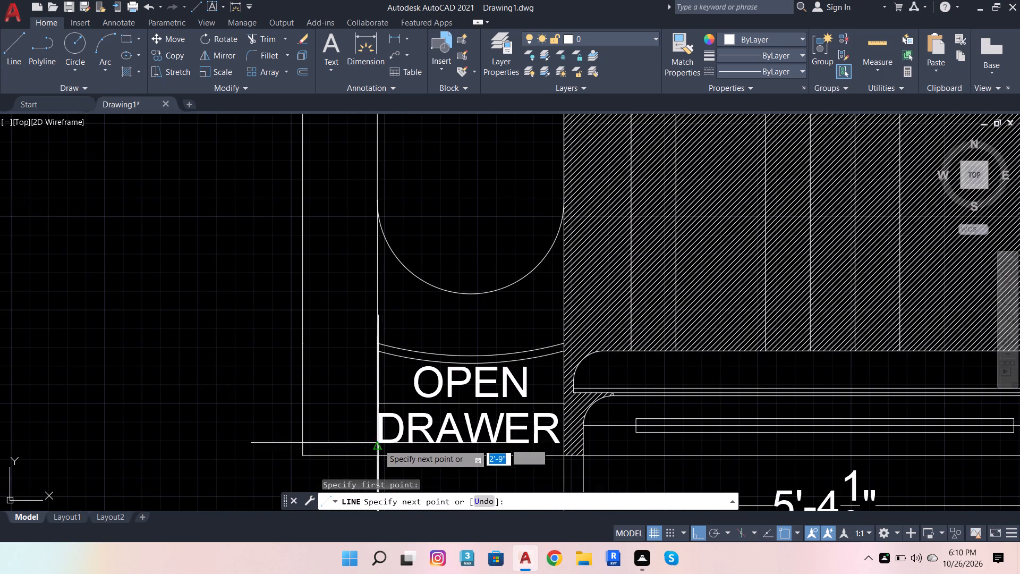
click(374, 454)
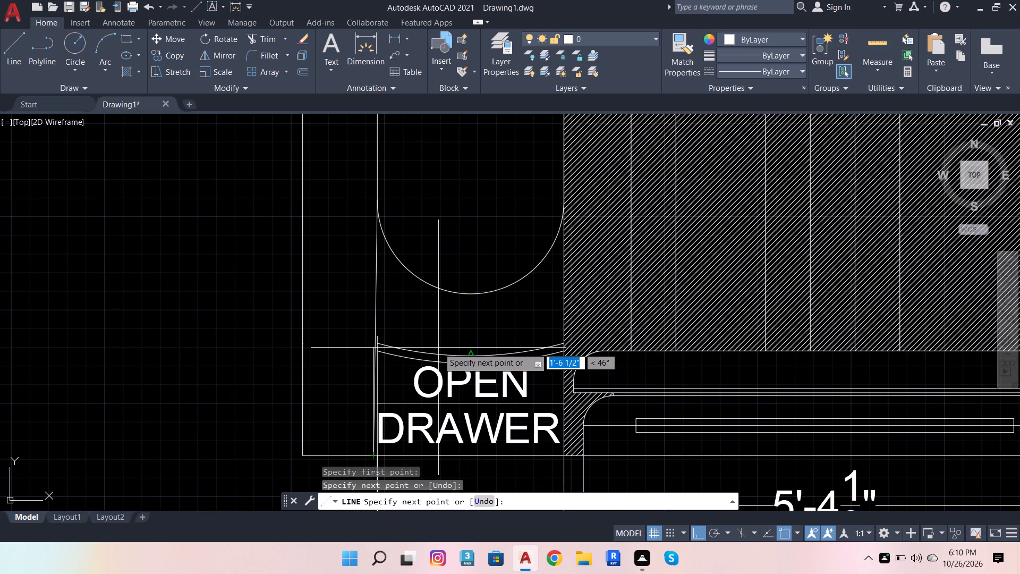
key(ctrl+z)
scroll(385, 400, down, 4)
scroll(385, 407, up, 5)
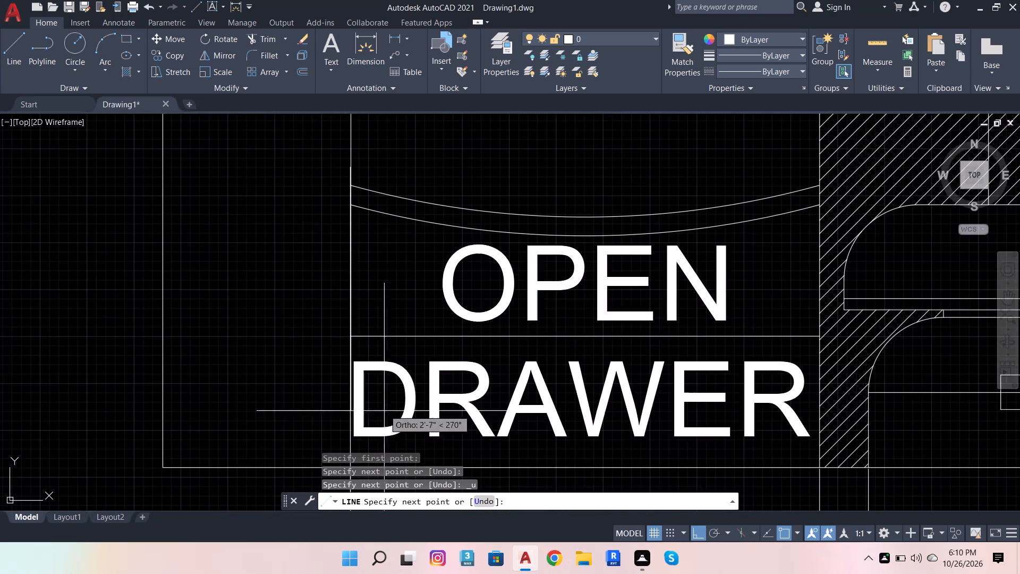
scroll(389, 408, down, 2)
scroll(376, 434, up, 2)
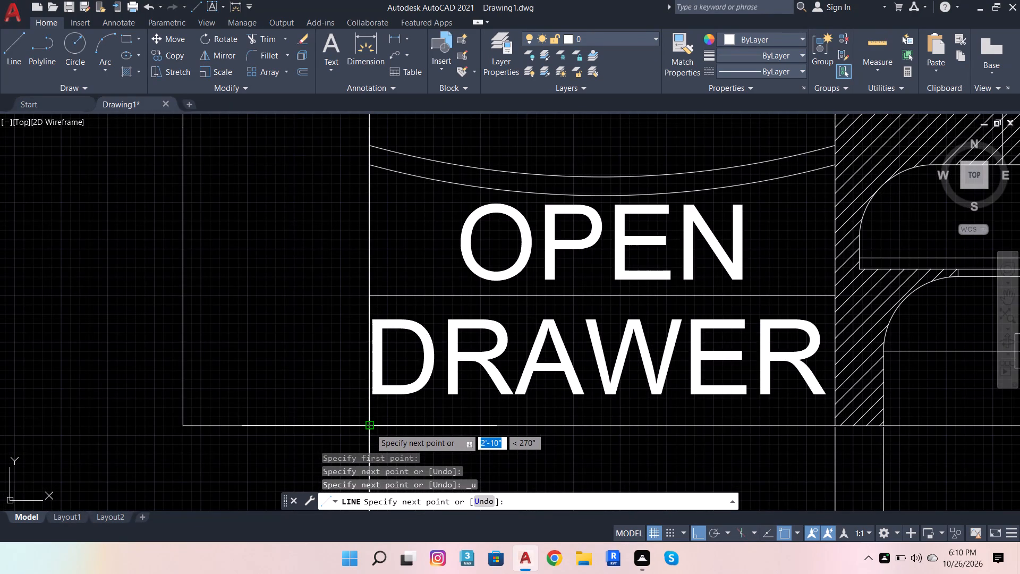
click(370, 427)
scroll(280, 380, down, 3)
key(space)
scroll(285, 408, down, 3)
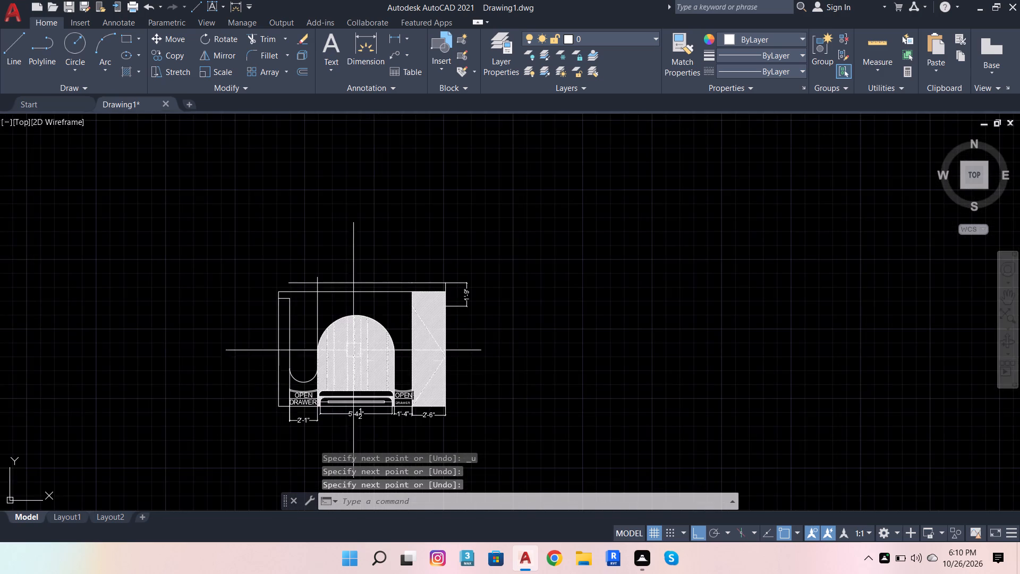
Extend the west bay's inner vertical line up to the plan's top edge using the Trim command.
scroll(321, 297, up, 3)
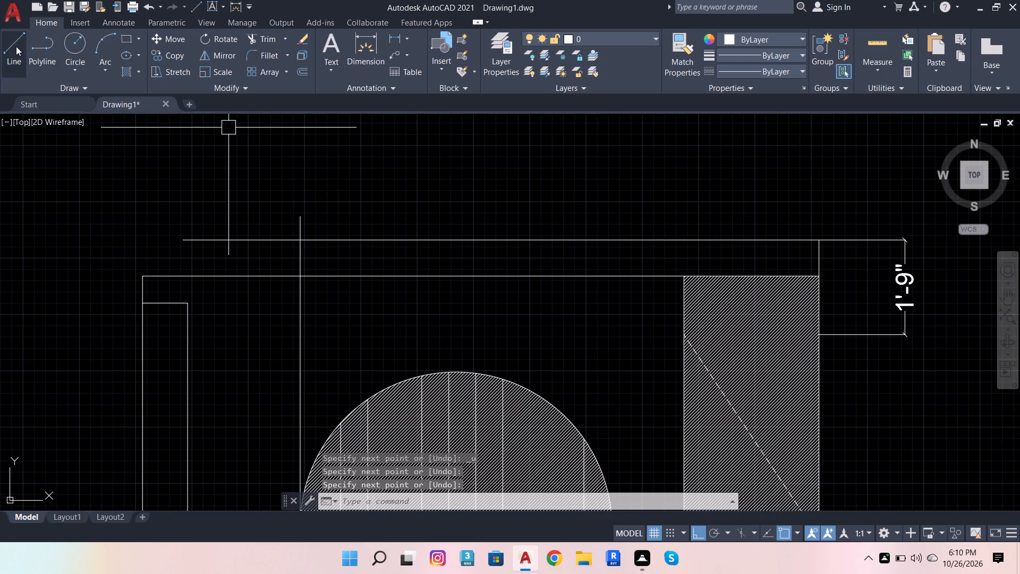
click(262, 39)
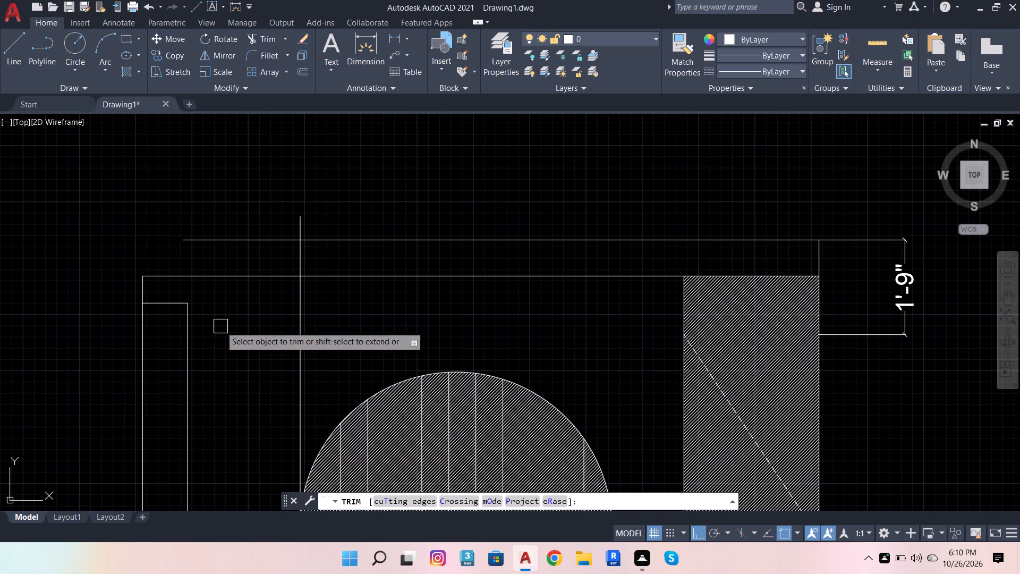
shift+click(190, 368)
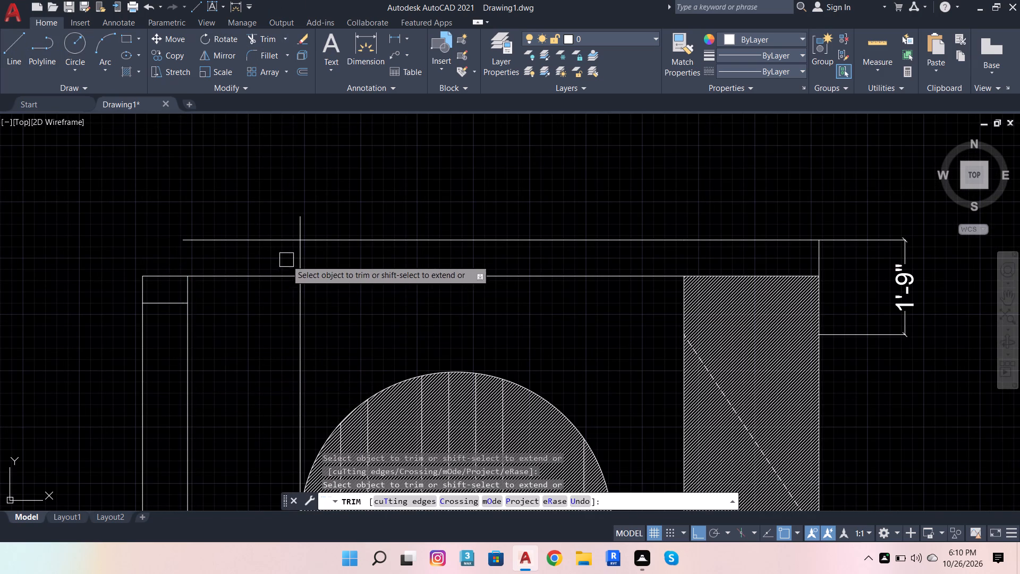
Trim the west bay's east vertical line where it projects above the plan's top edge, including the stub past the upper line.
click(292, 260)
click(319, 256)
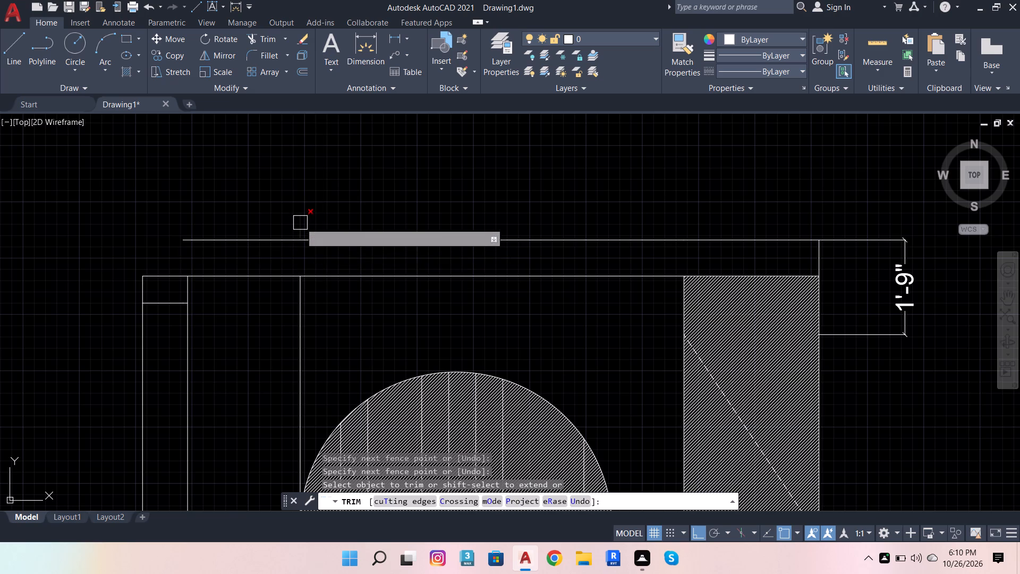
click(300, 223)
scroll(360, 200, down, 2)
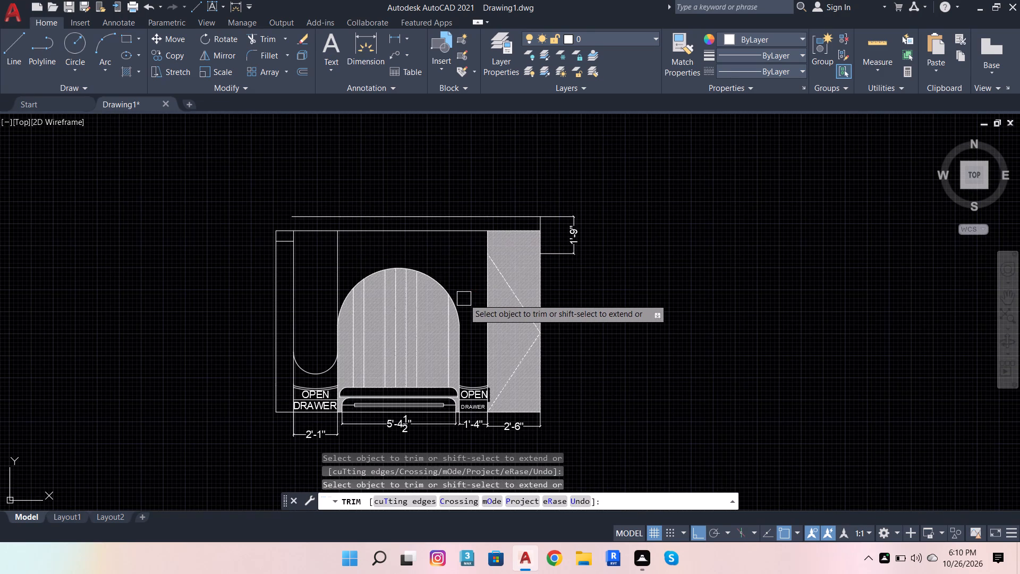
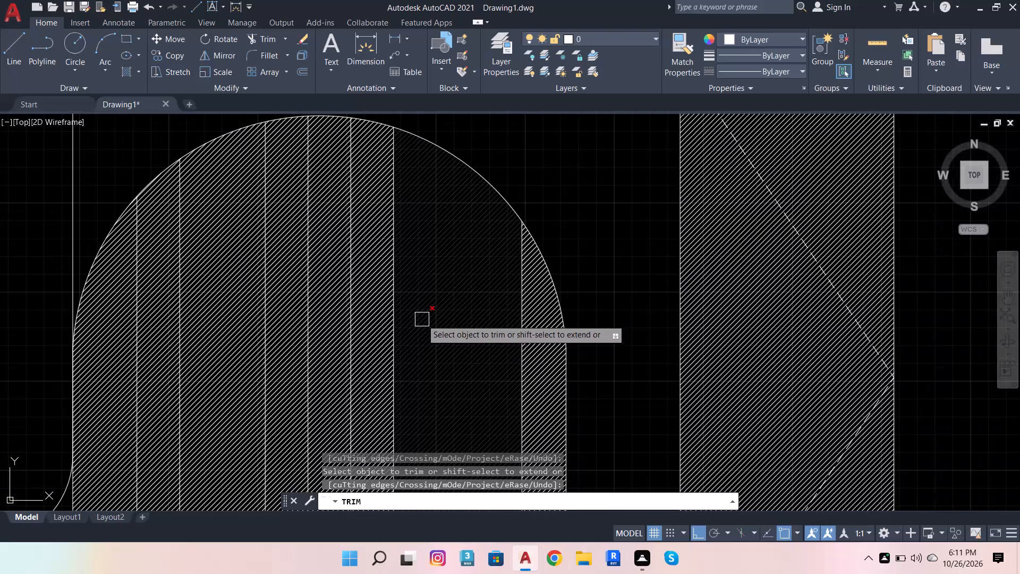
Draw a vertical guide line from the east end of the central arch up past the plan's uppermost horizontal line.
key(Escape)
key(Escape)
key(Escape)
key(Escape)
key(Escape)
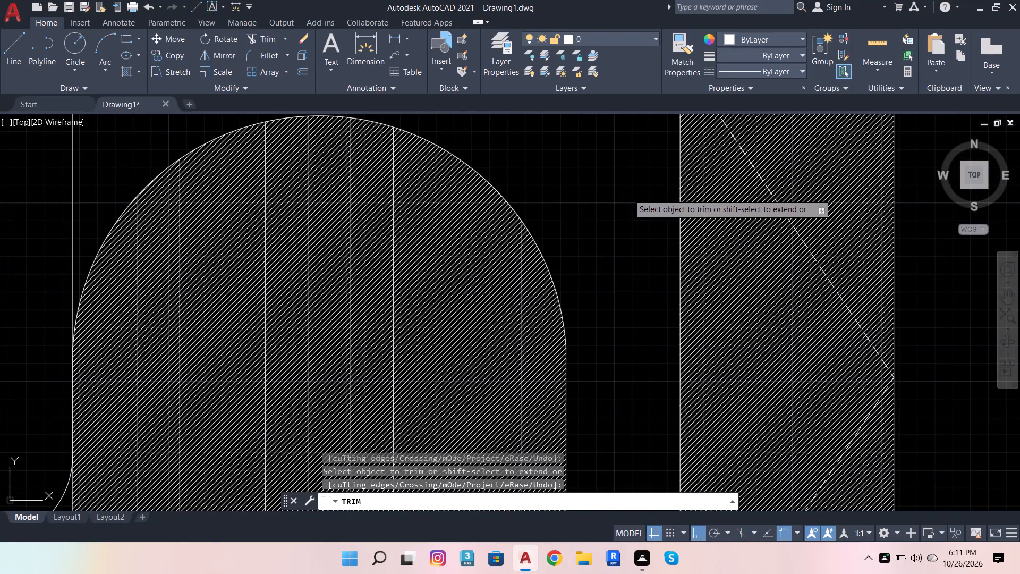
scroll(613, 313, down, 2)
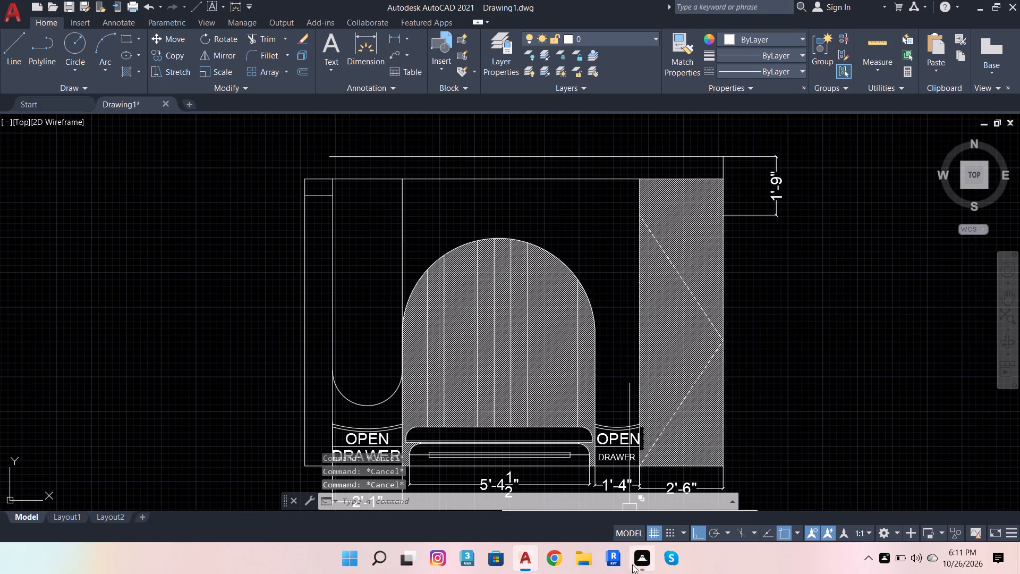
scroll(423, 286, down, 2)
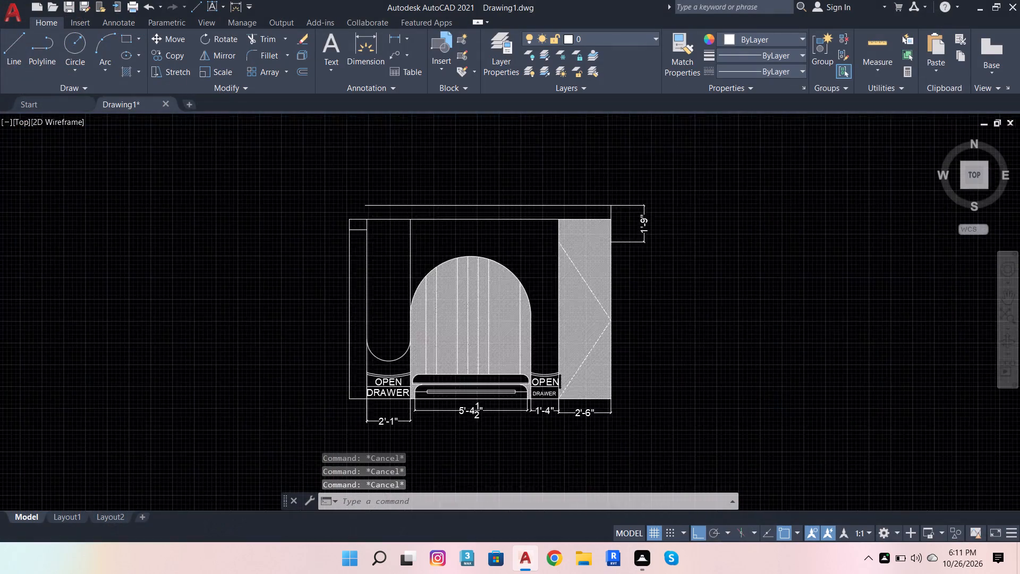
scroll(439, 278, up, 3)
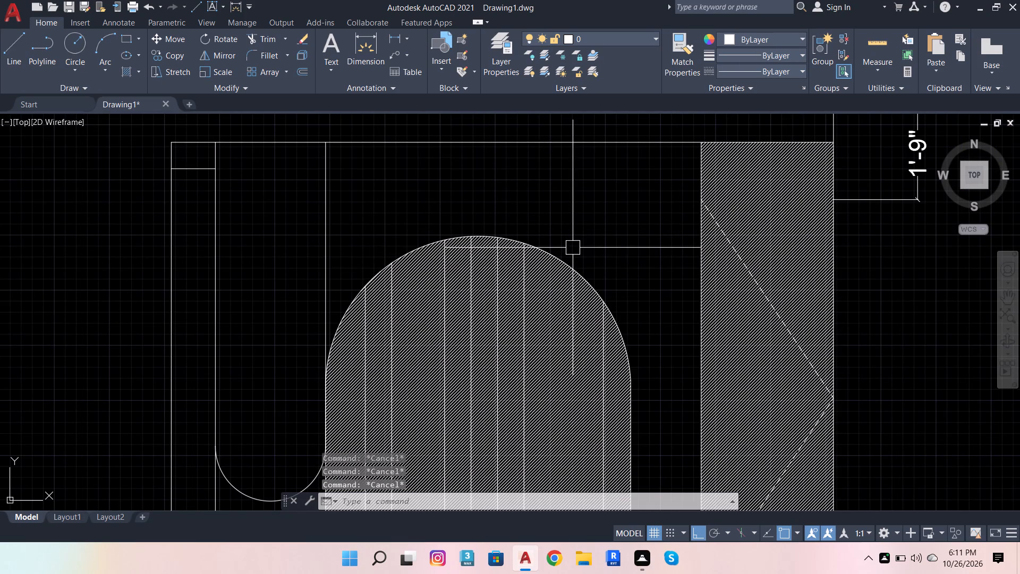
scroll(439, 324, down, 1)
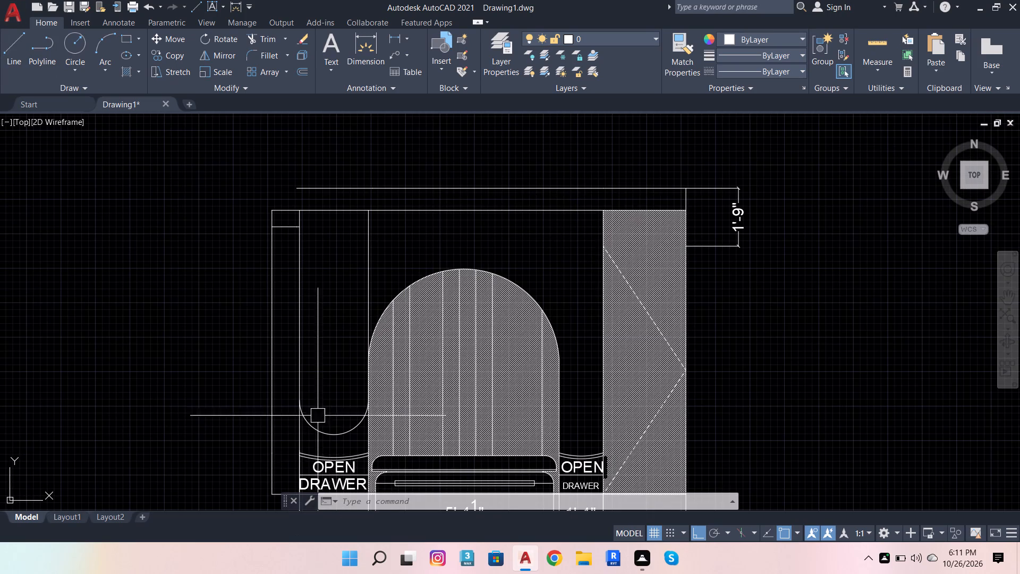
click(13, 44)
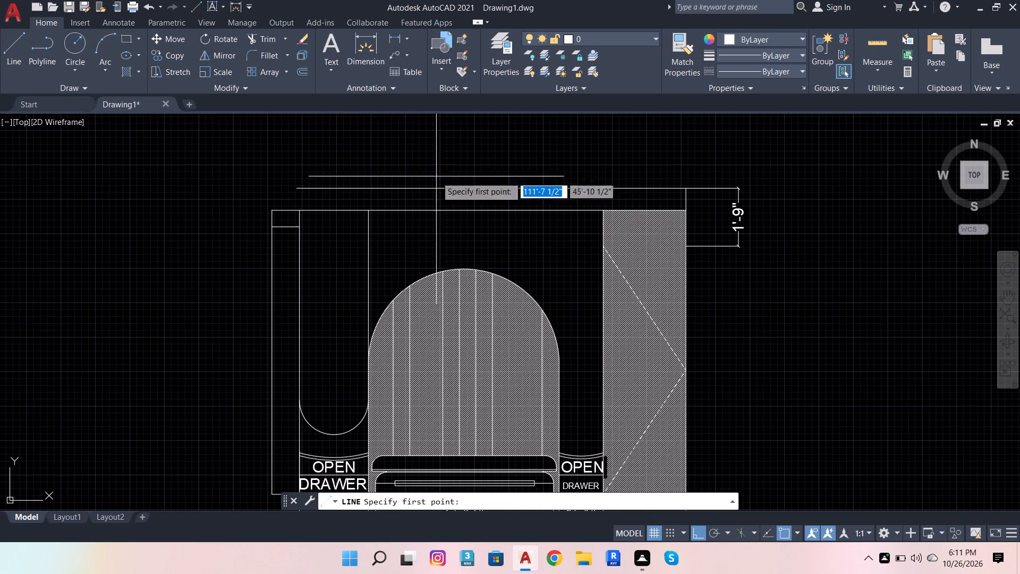
click(558, 361)
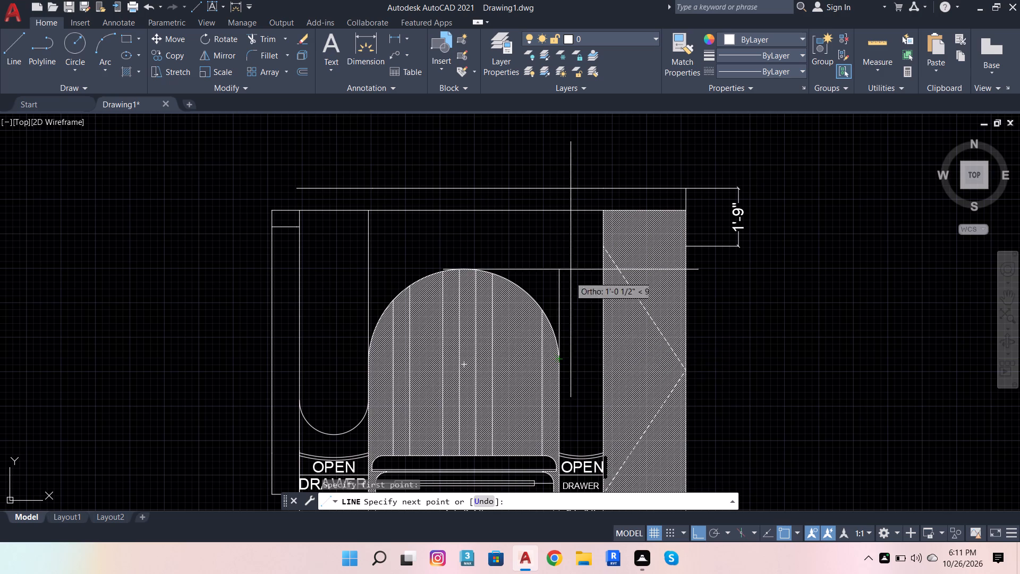
scroll(567, 182, up, 2)
click(546, 139)
key(space)
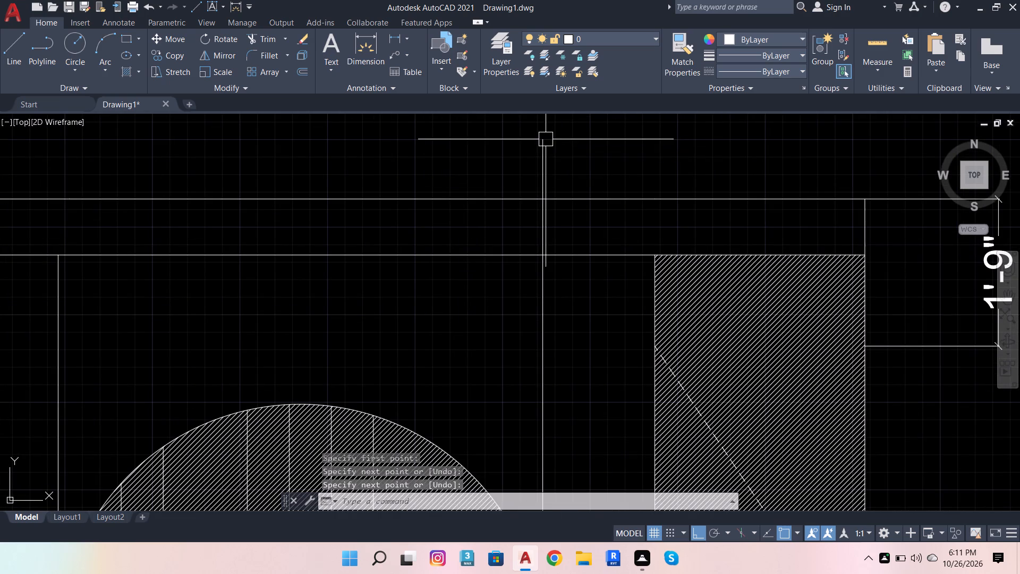
Draw a 6'-6 1/2" line down the arch's east side from the plan's top edge, continuing horizontally across the east bay to the hatched strip.
key(space)
click(543, 255)
scroll(549, 248, down, 3)
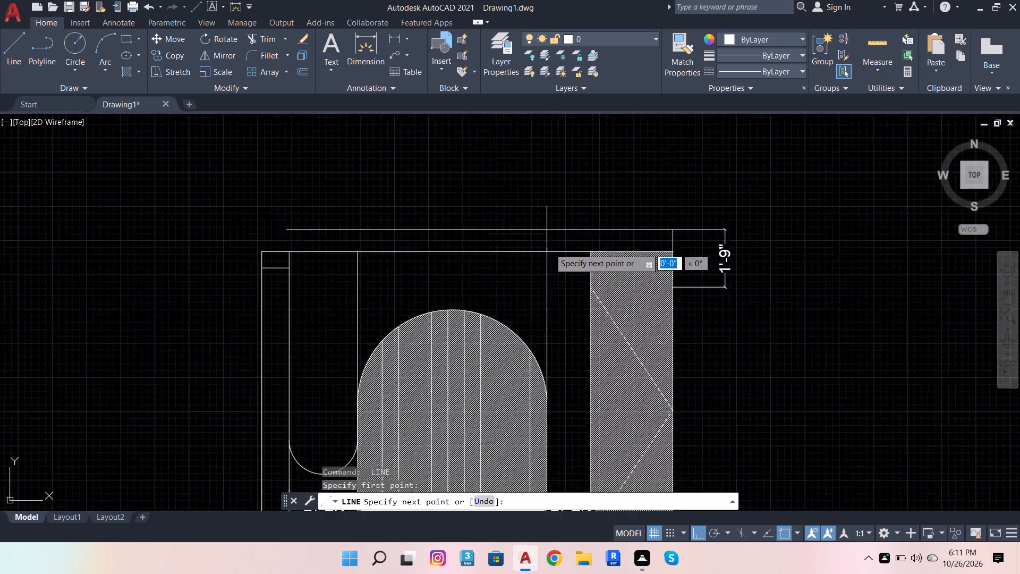
scroll(549, 248, down, 2)
scroll(549, 298, up, 5)
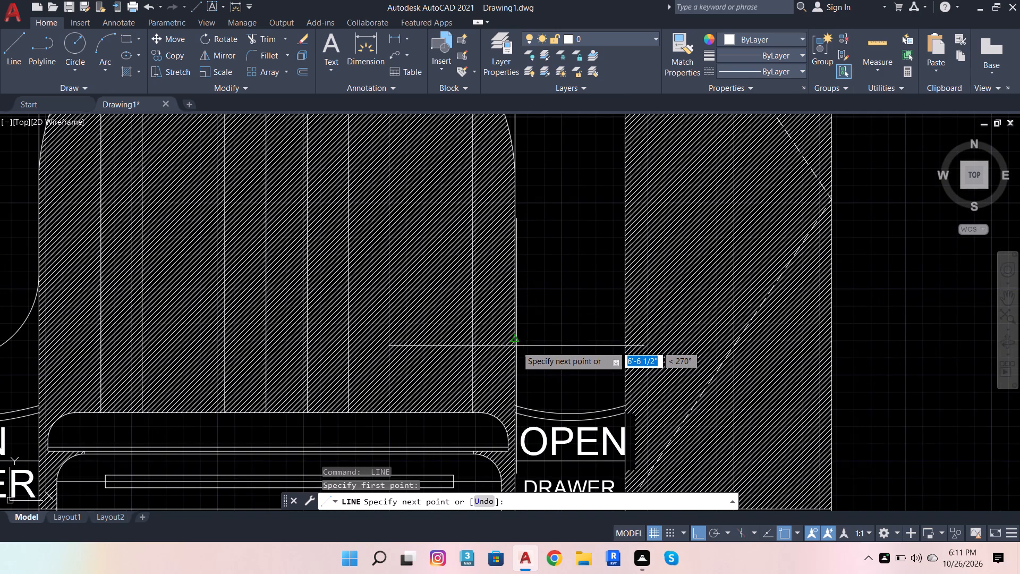
click(516, 338)
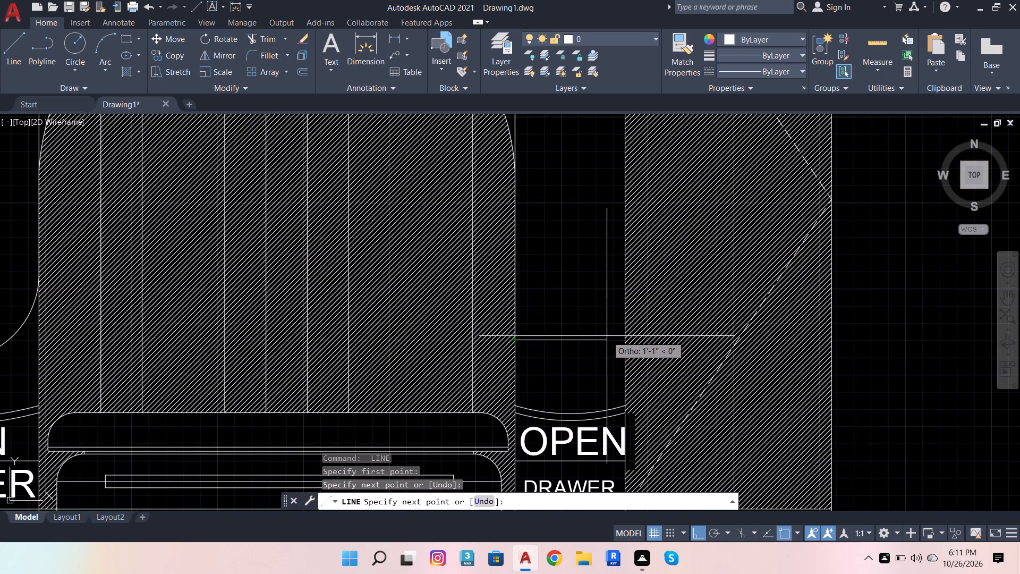
scroll(620, 343, up, 4)
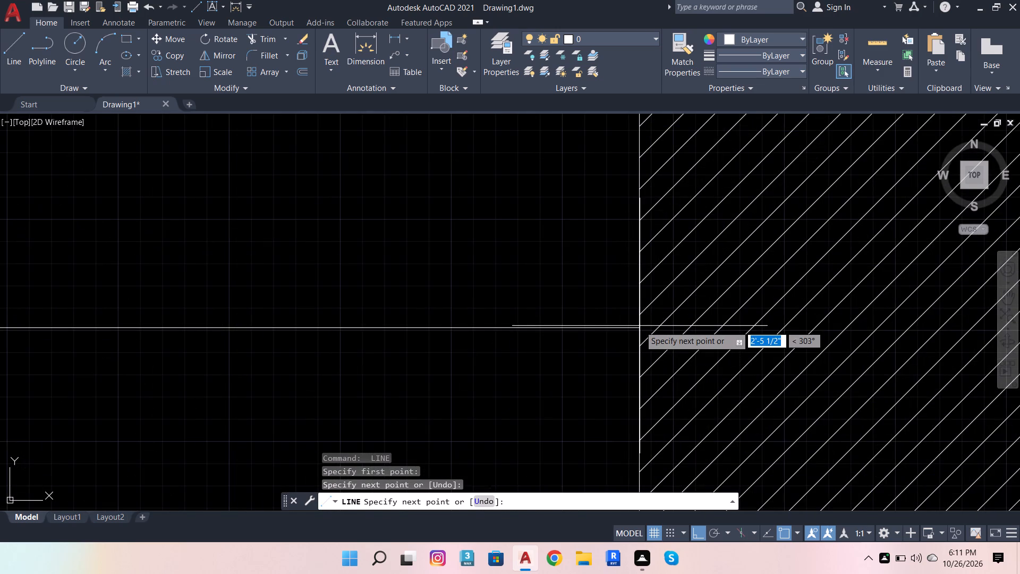
click(649, 324)
key(space)
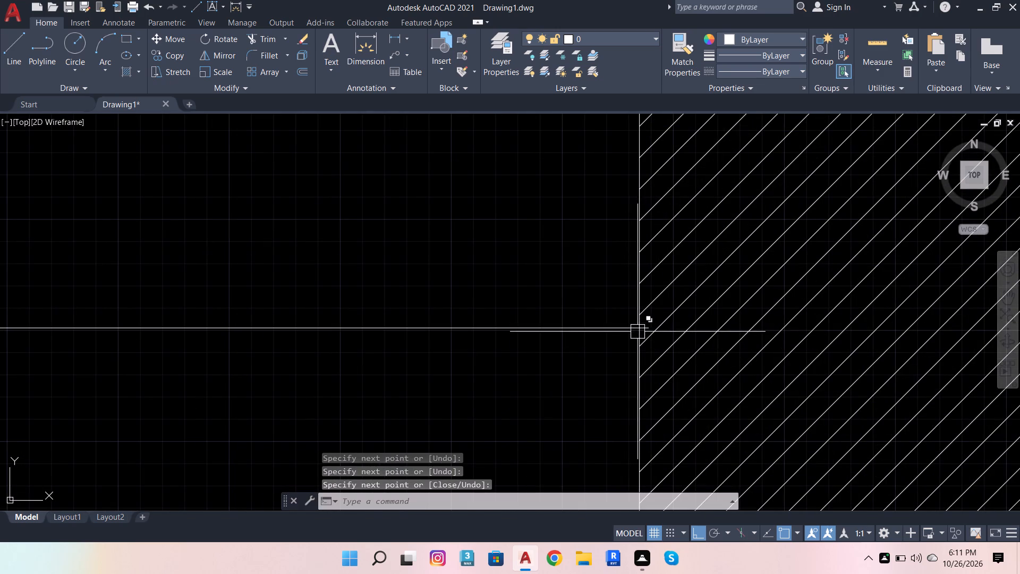
Draw a 6'-6 1/2" vertical line up the east hatched strip's inner edge, from the horizontal line to the plan's top edge.
key(space)
click(637, 330)
scroll(620, 364, down, 5)
scroll(639, 322, down, 4)
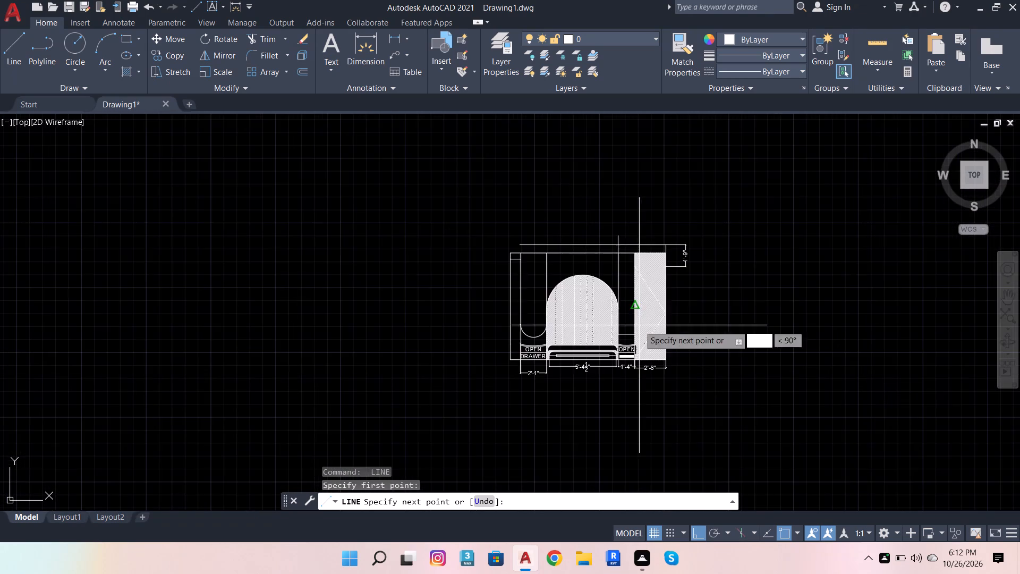
scroll(637, 257, up, 4)
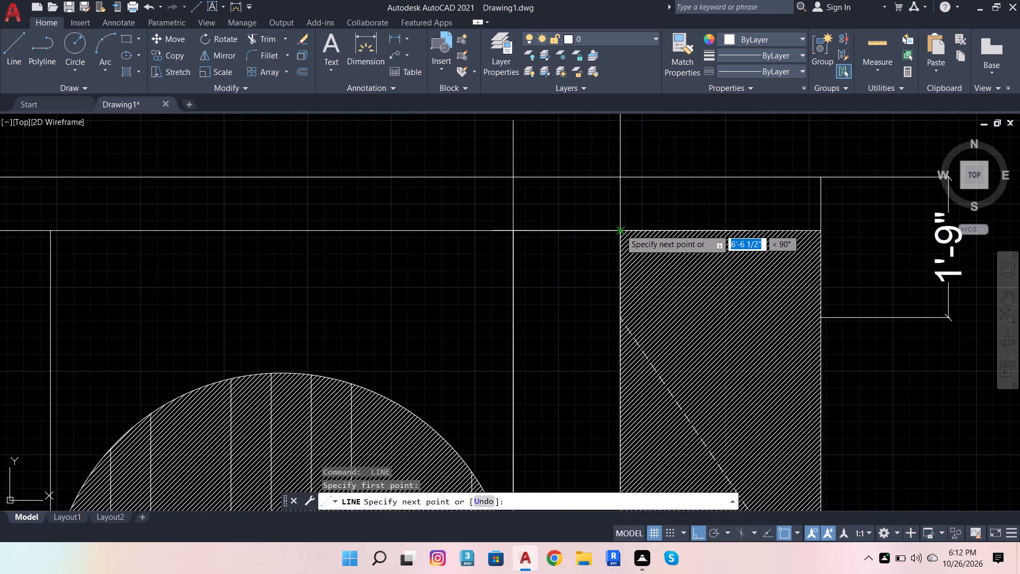
click(620, 229)
key(space)
Erase the vertical guide line that runs from the arch's east end past the plan's uppermost line.
scroll(612, 167, down, 3)
scroll(597, 282, up, 2)
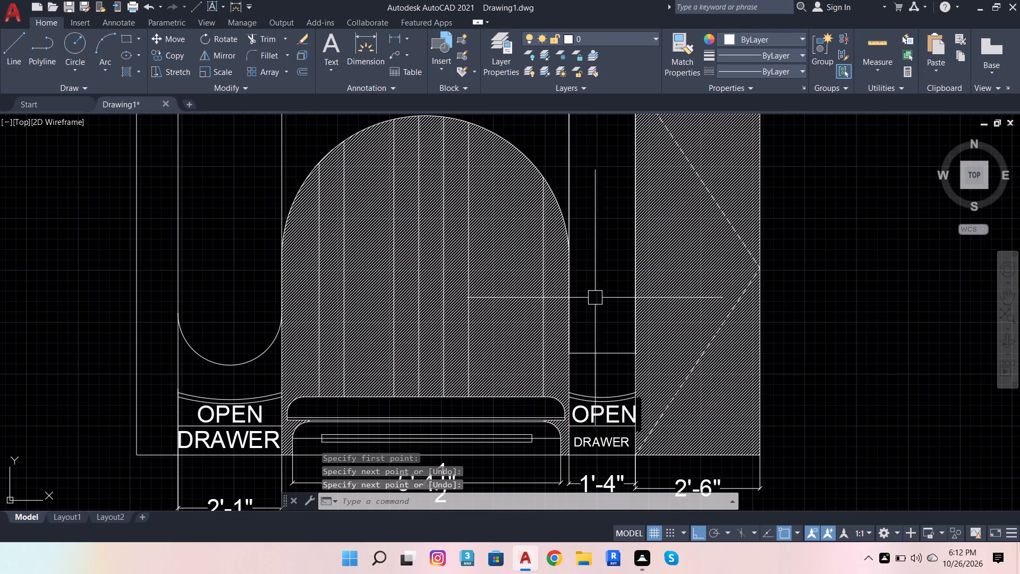
scroll(482, 351, down, 3)
scroll(494, 285, up, 3)
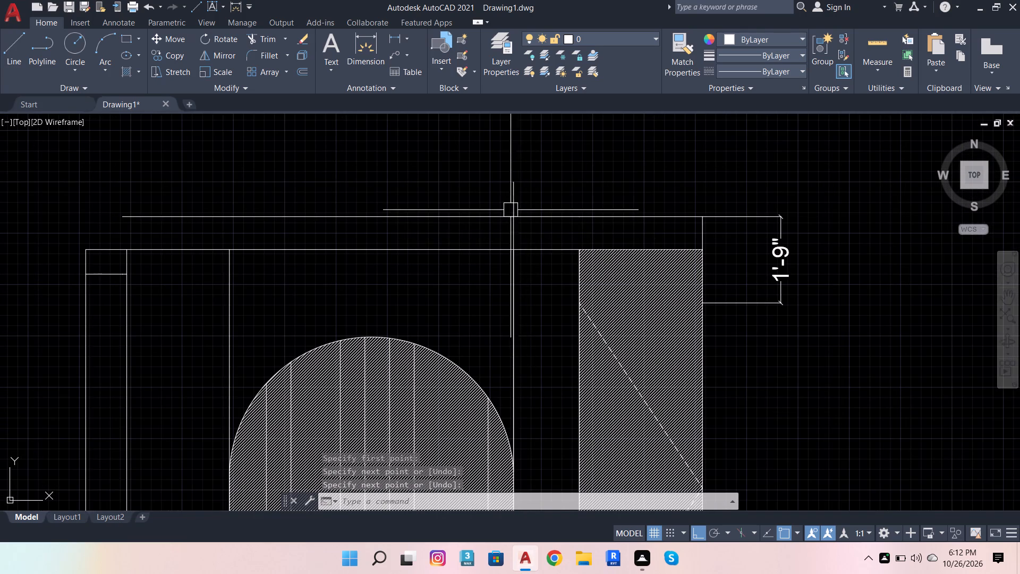
click(538, 185)
click(505, 199)
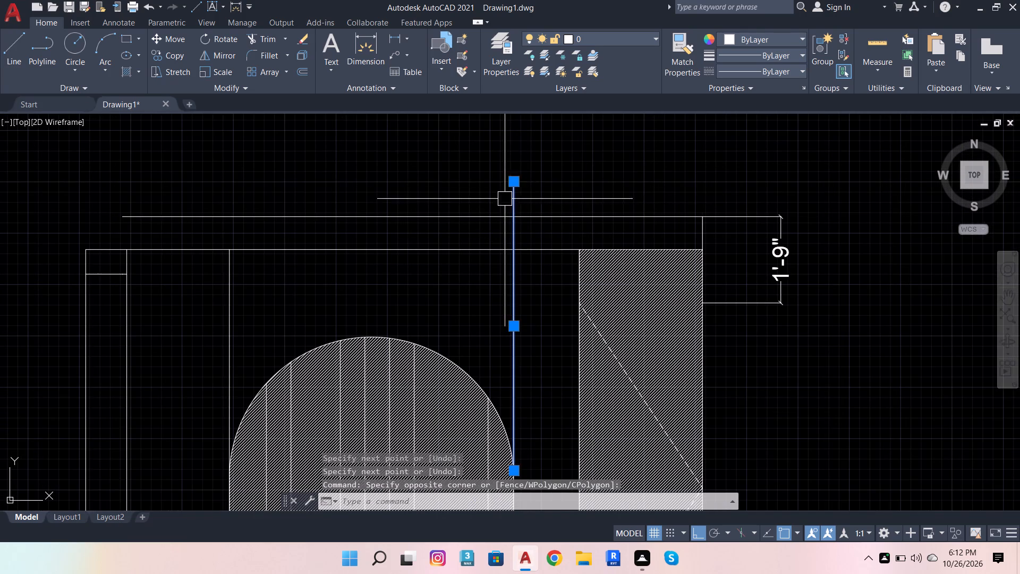
scroll(607, 142, down, 1)
scroll(566, 174, up, 2)
scroll(525, 208, up, 3)
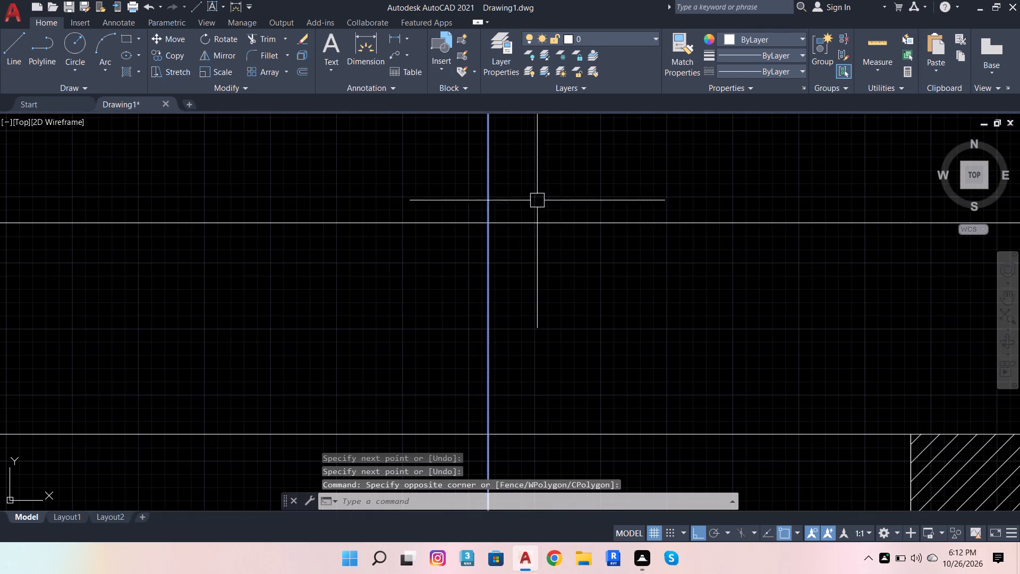
scroll(588, 191, down, 3)
scroll(598, 265, down, 2)
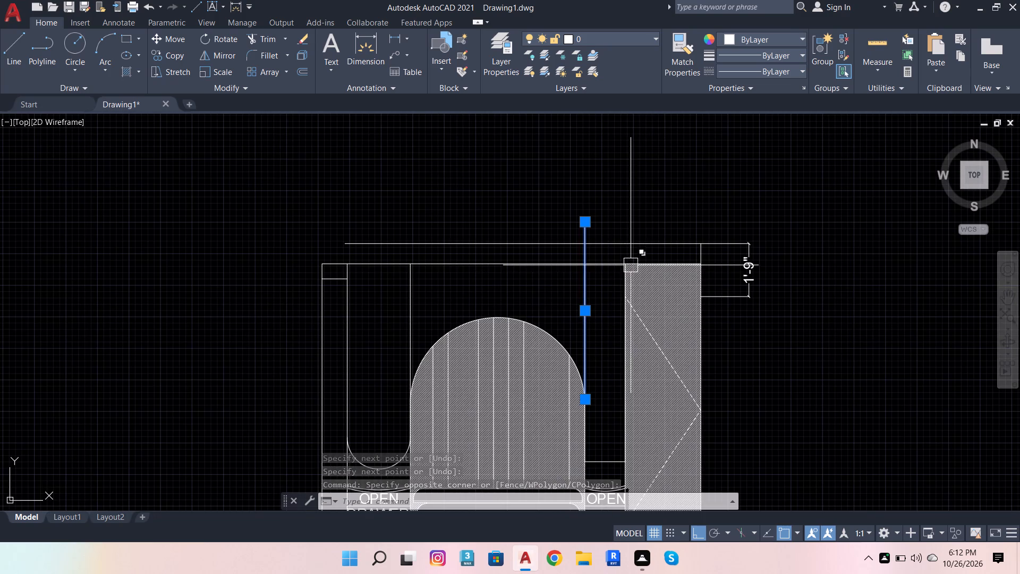
key(Delete)
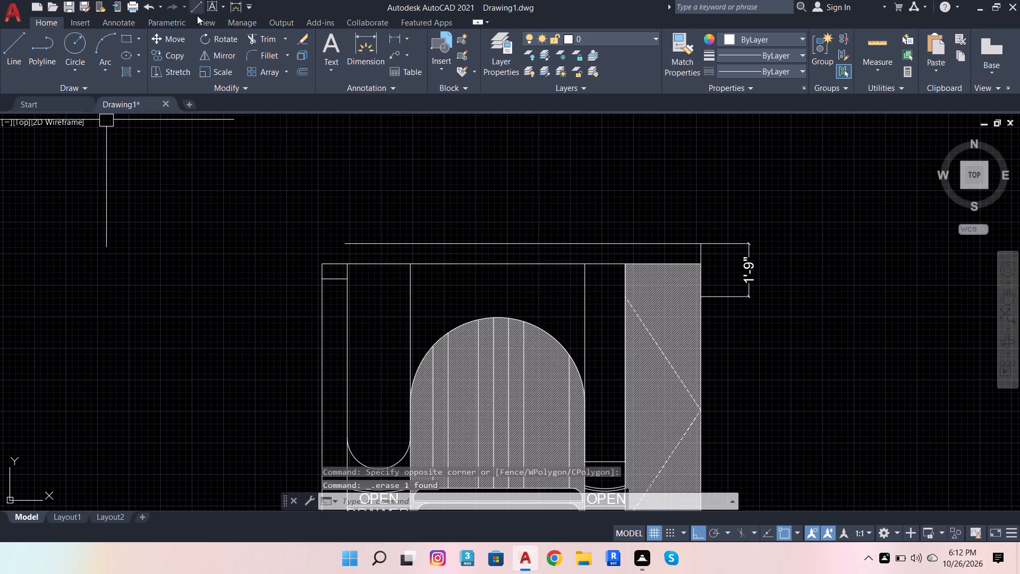
Fillet the east bay's two vertical lines with an 8" radius to form a semicircular end above the OPEN label.
click(262, 52)
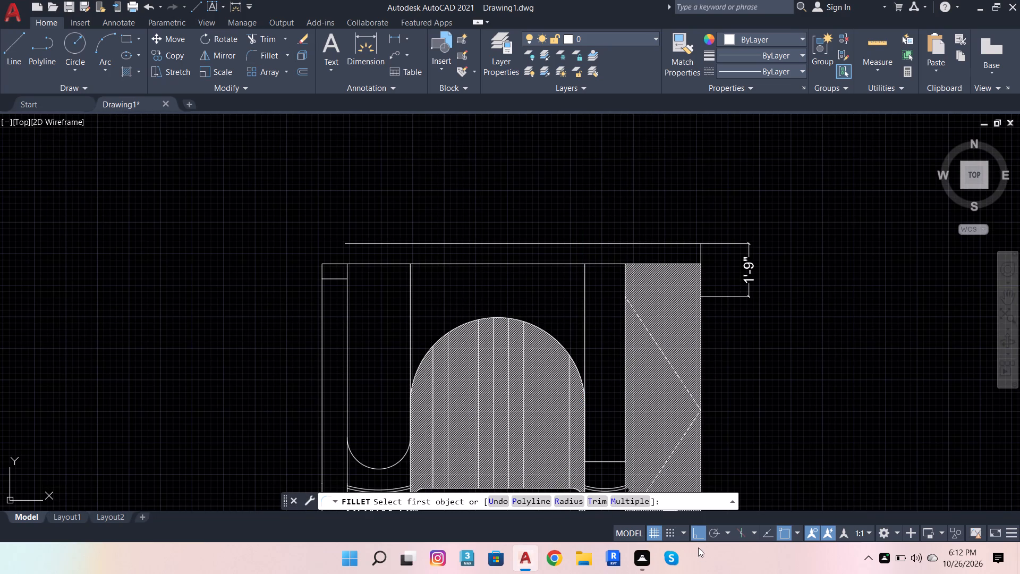
click(564, 497)
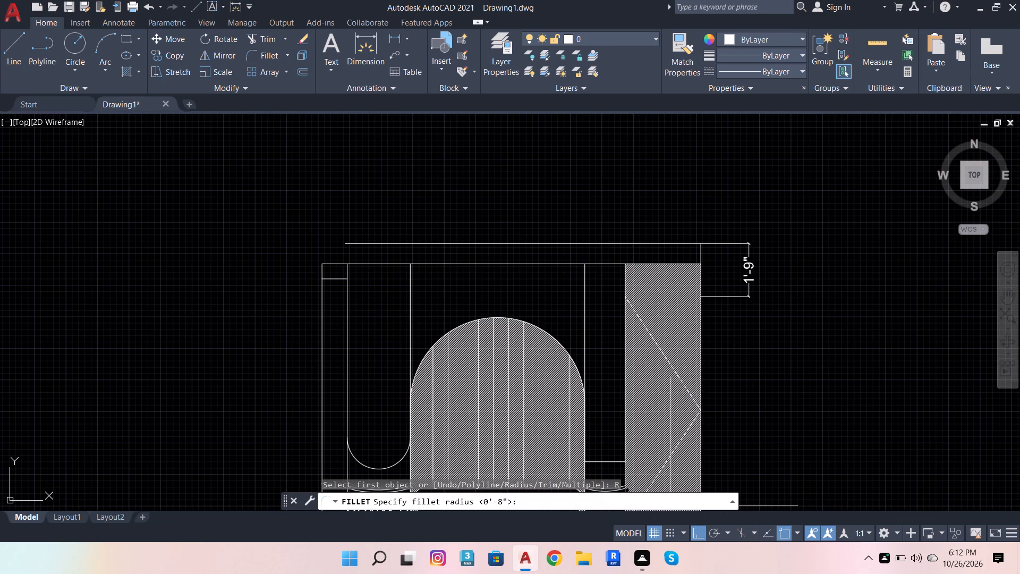
click(614, 507)
key(8)
key(Return)
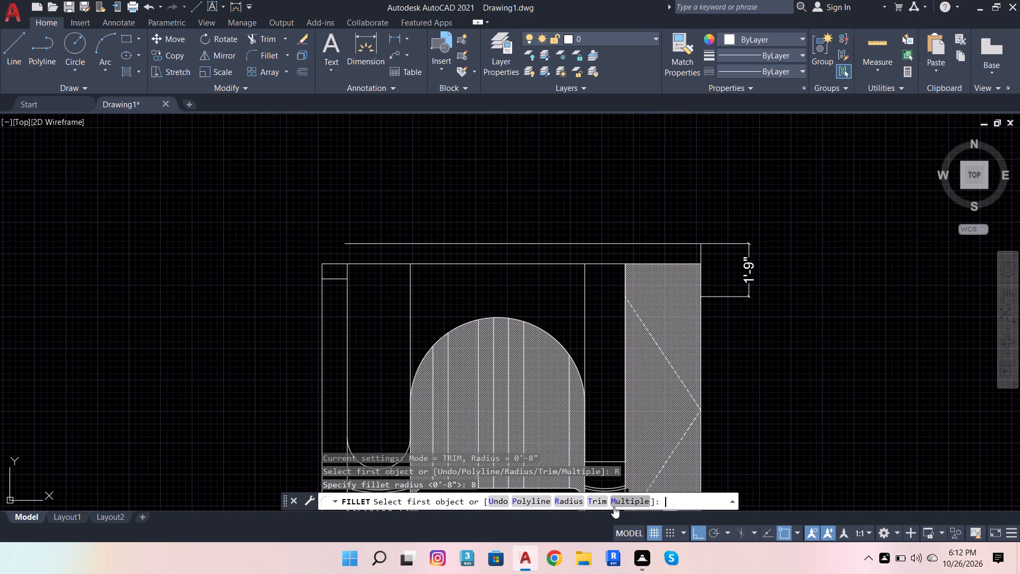
scroll(628, 325, down, 3)
scroll(602, 378, up, 2)
scroll(321, 192, up, 2)
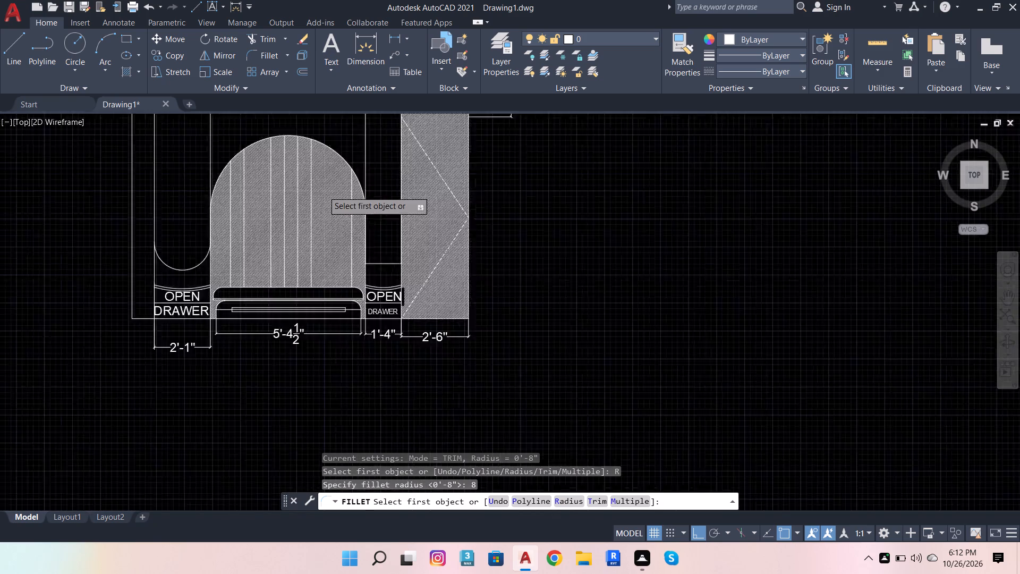
scroll(324, 191, up, 1)
click(432, 178)
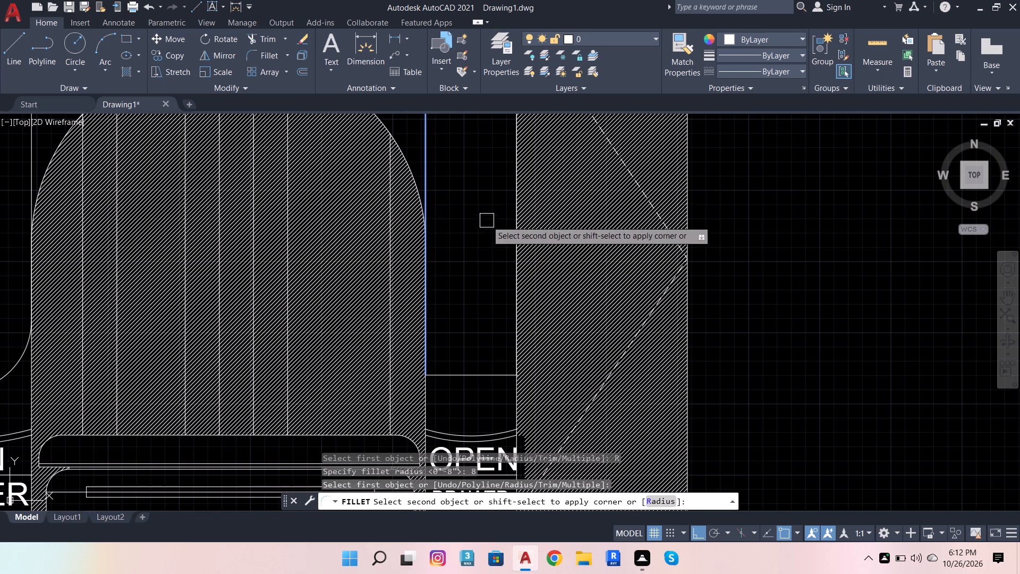
click(511, 230)
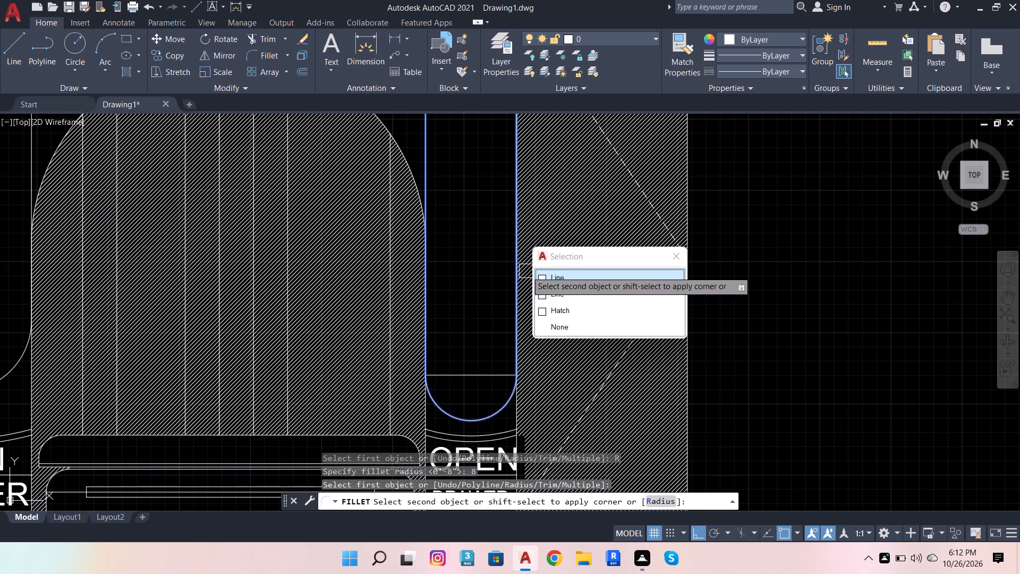
click(560, 277)
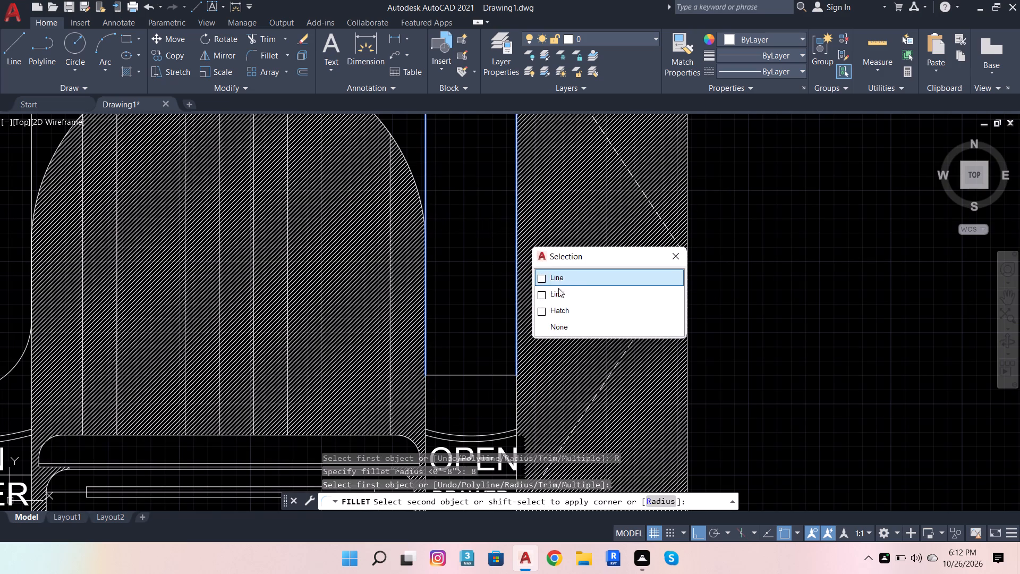
click(556, 296)
Erase the horizontal line across the east bay at the top of the semicircular end.
scroll(463, 390, up, 1)
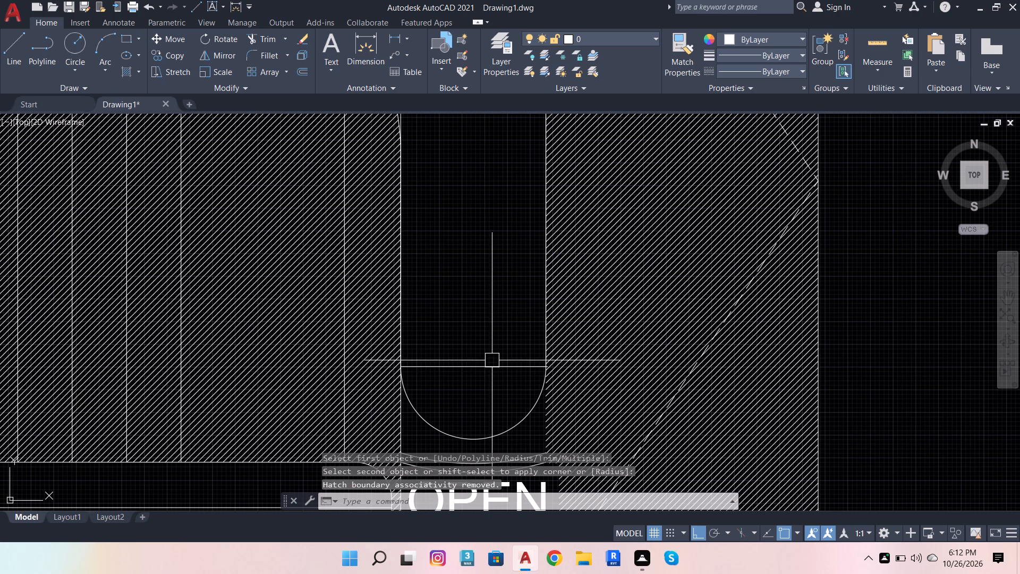
click(493, 360)
key(shift+Delete)
scroll(591, 345, down, 2)
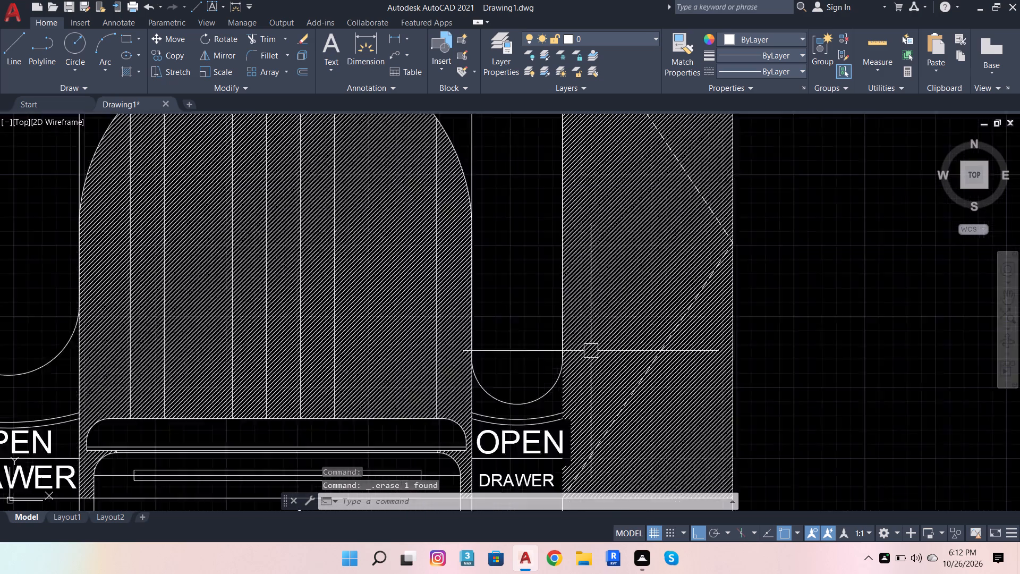
scroll(591, 352, down, 1)
scroll(579, 381, up, 3)
scroll(588, 353, down, 2)
key(Escape)
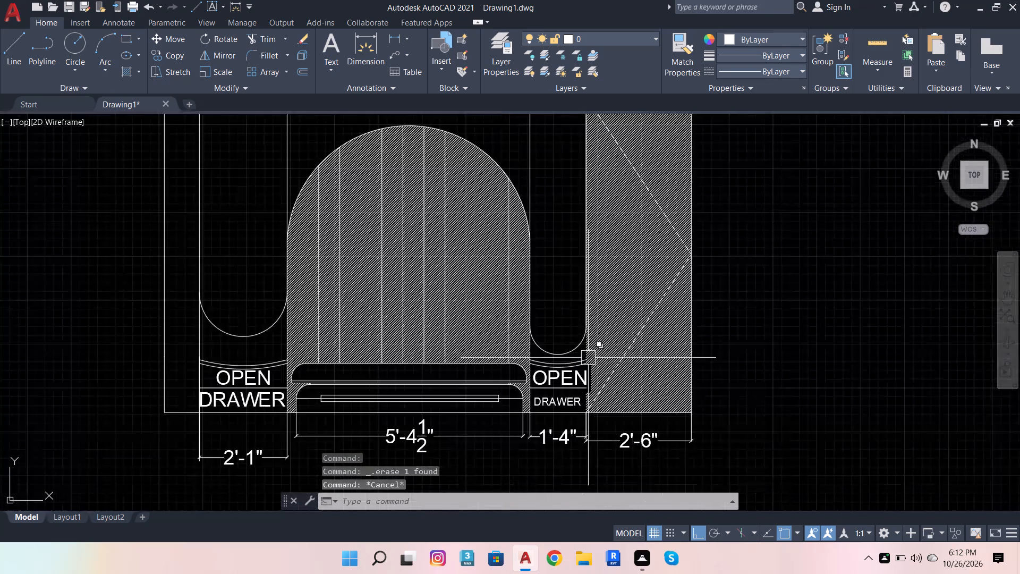
Fillet the plan's outer west line and uppermost horizontal line into a rounded northwest corner using the 8" radius.
scroll(518, 307, down, 4)
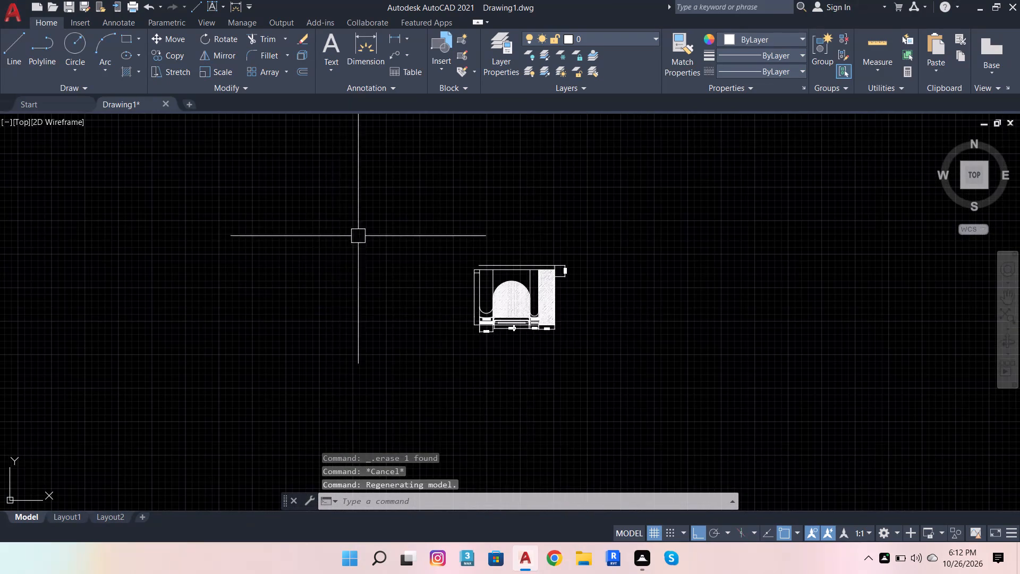
scroll(491, 290, up, 2)
scroll(467, 227, up, 1)
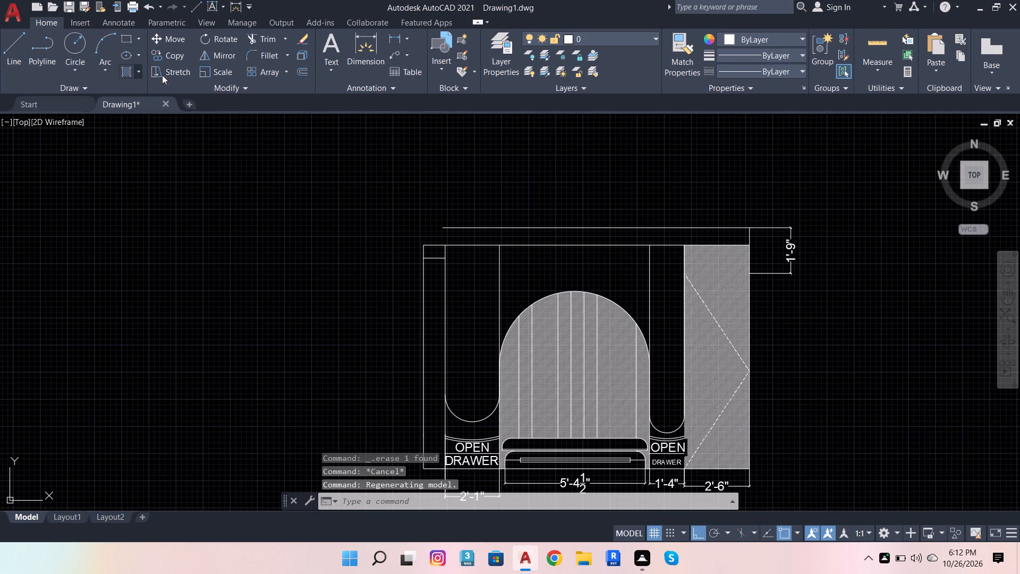
click(266, 55)
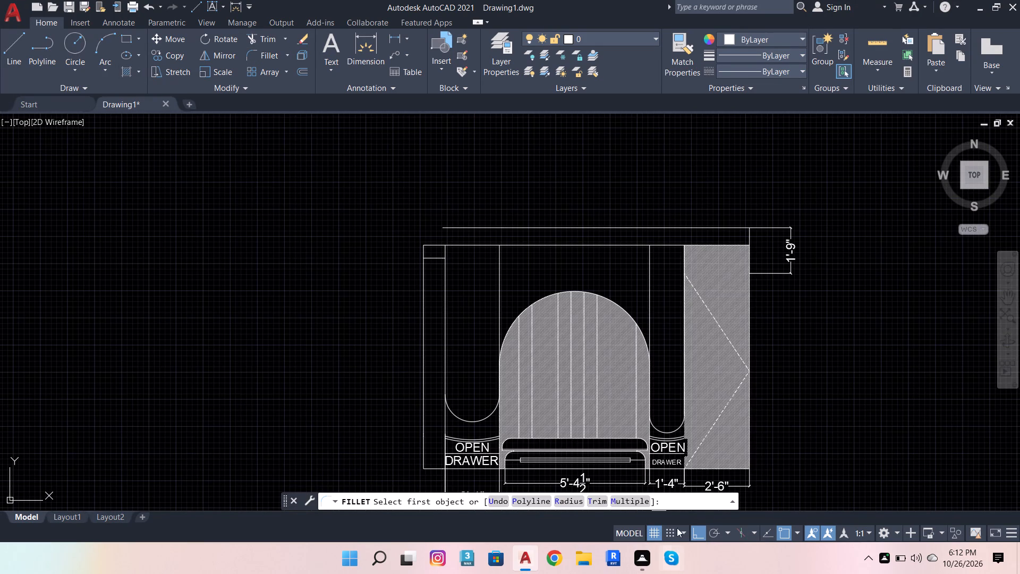
click(422, 276)
click(459, 229)
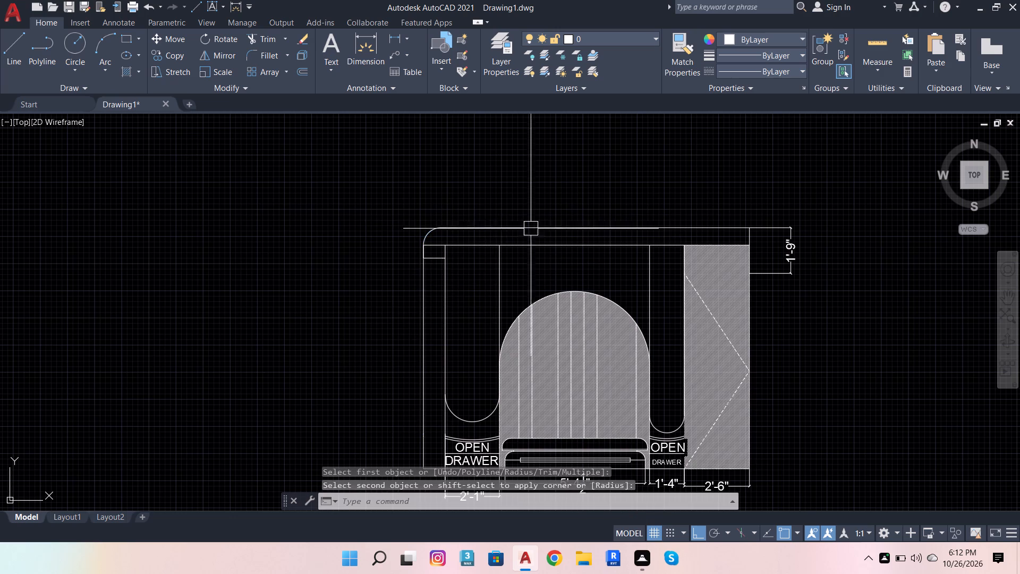
Dimension the full-width horizontal line below the rounded northwest corner, placing the dimension line above the plan.
scroll(439, 248, up, 3)
key(Escape)
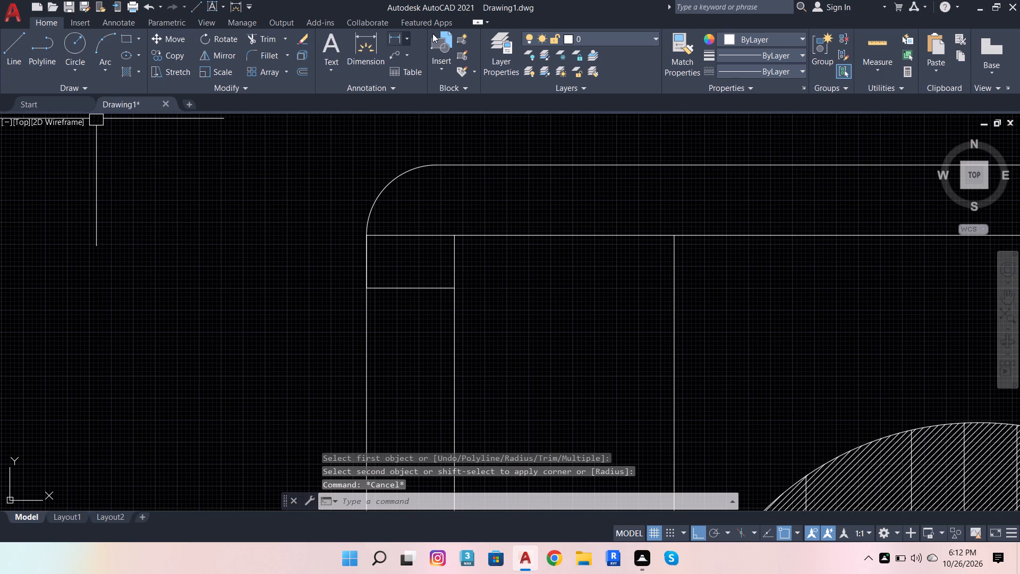
click(376, 39)
click(404, 233)
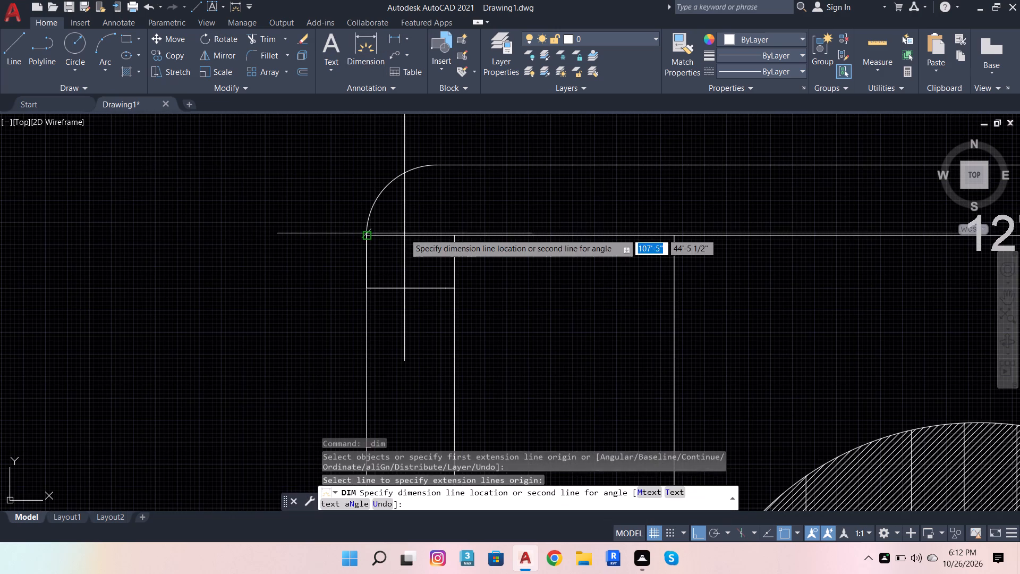
scroll(395, 259, down, 3)
click(421, 193)
scroll(364, 270, up, 3)
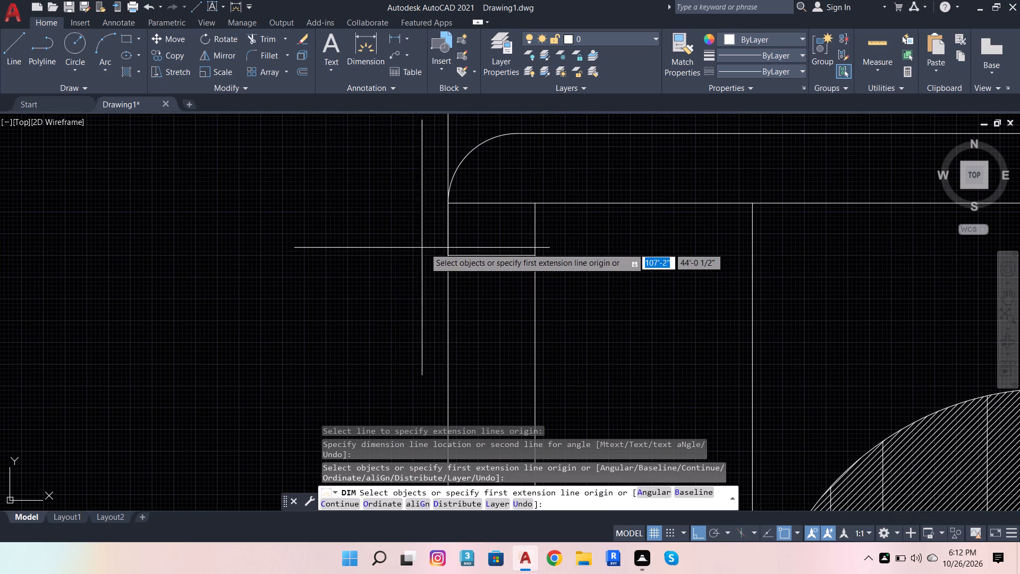
click(479, 253)
key(Escape)
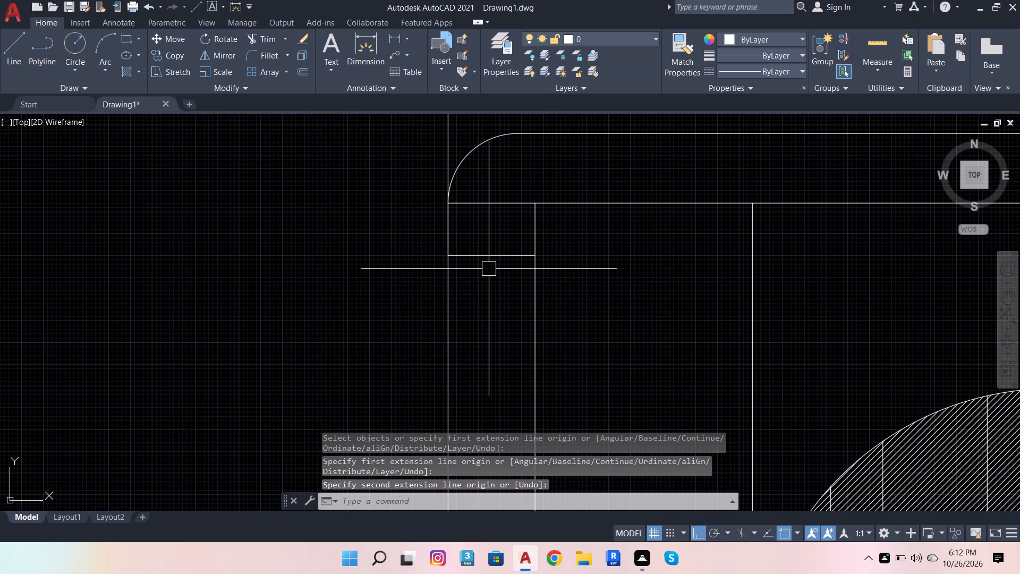
Turn off the Midpoint object snap mode in the drafting settings.
click(19, 62)
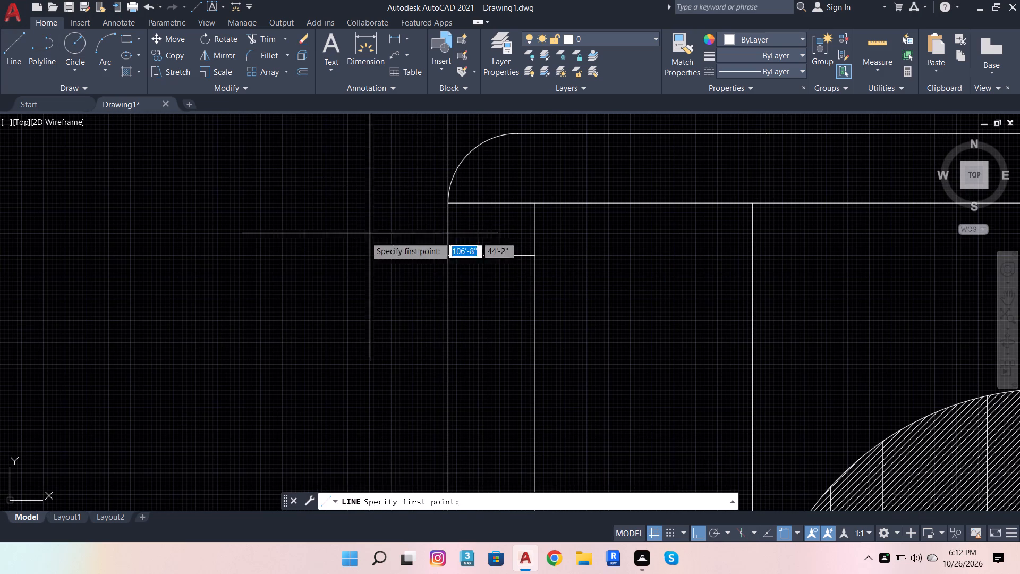
shift+right_click(311, 264)
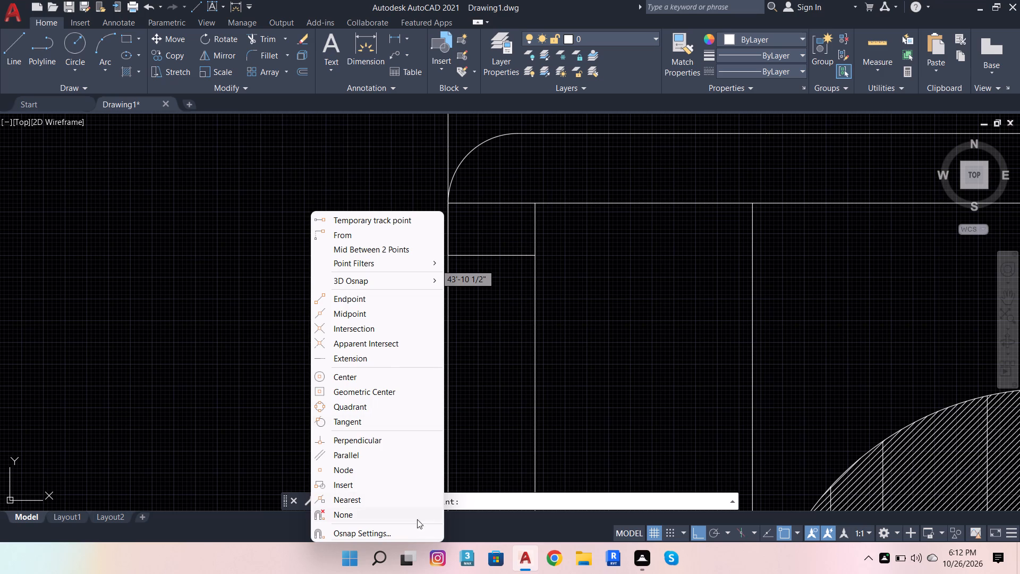
click(401, 534)
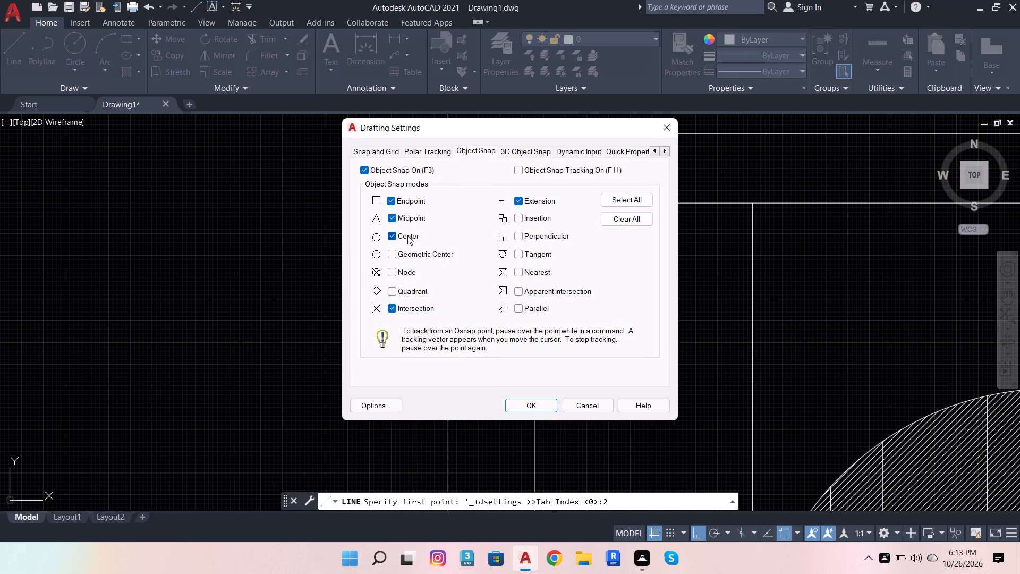
click(395, 220)
click(532, 411)
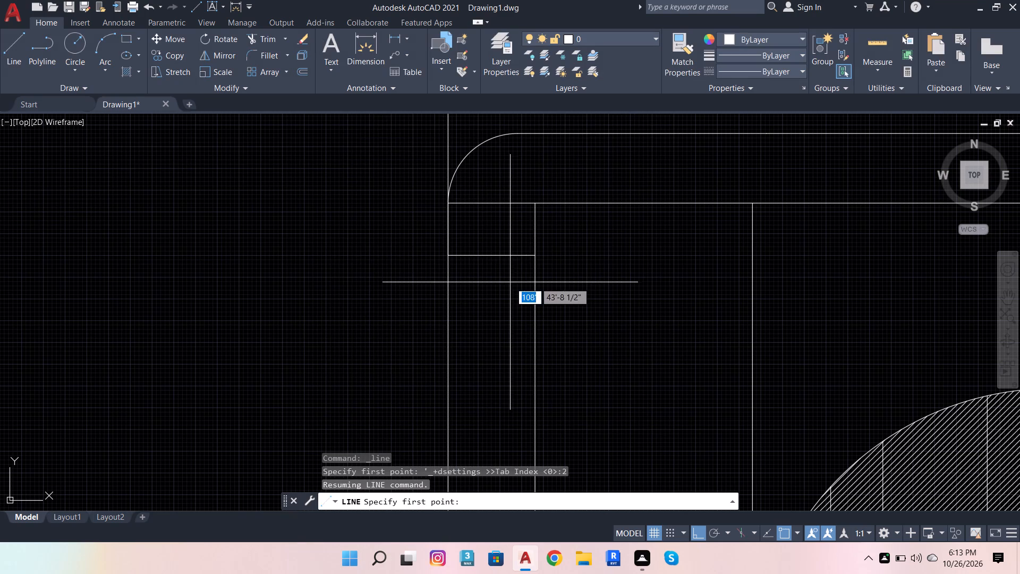
Dimension both segments of the short horizontal line below the rounded northwest corner, aligning the two dimensions just above it.
scroll(534, 256, up, 2)
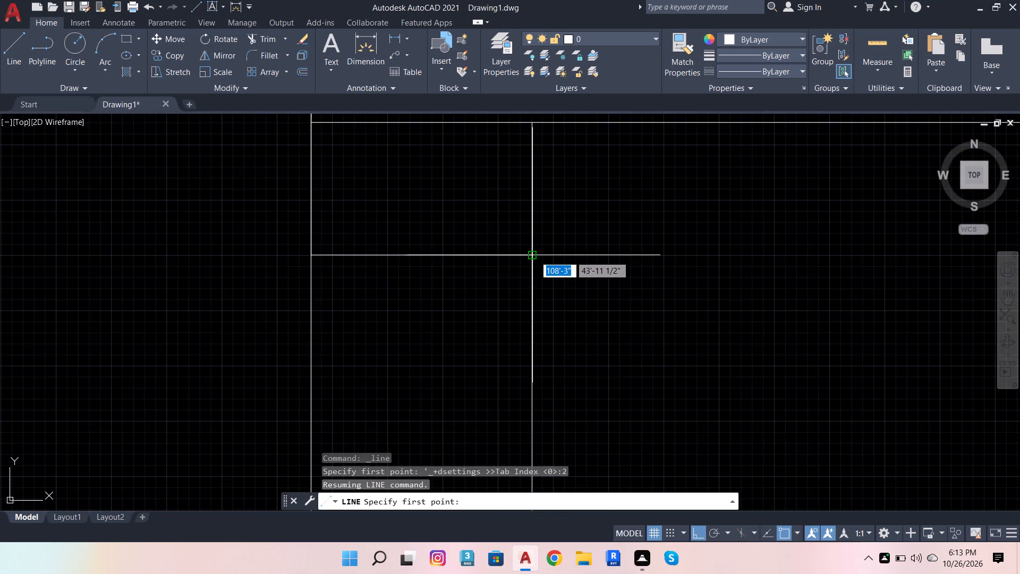
scroll(534, 256, up, 1)
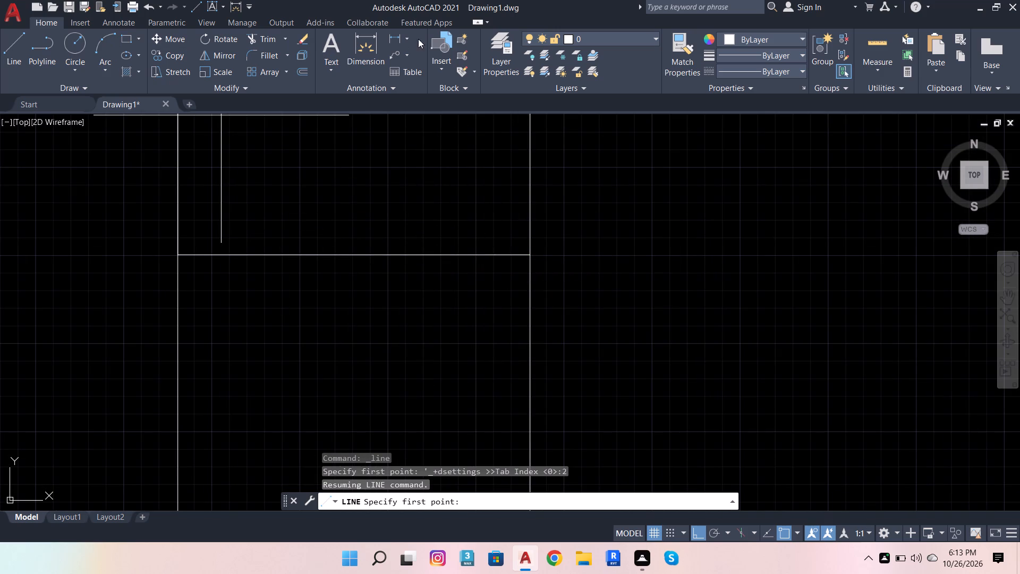
click(360, 36)
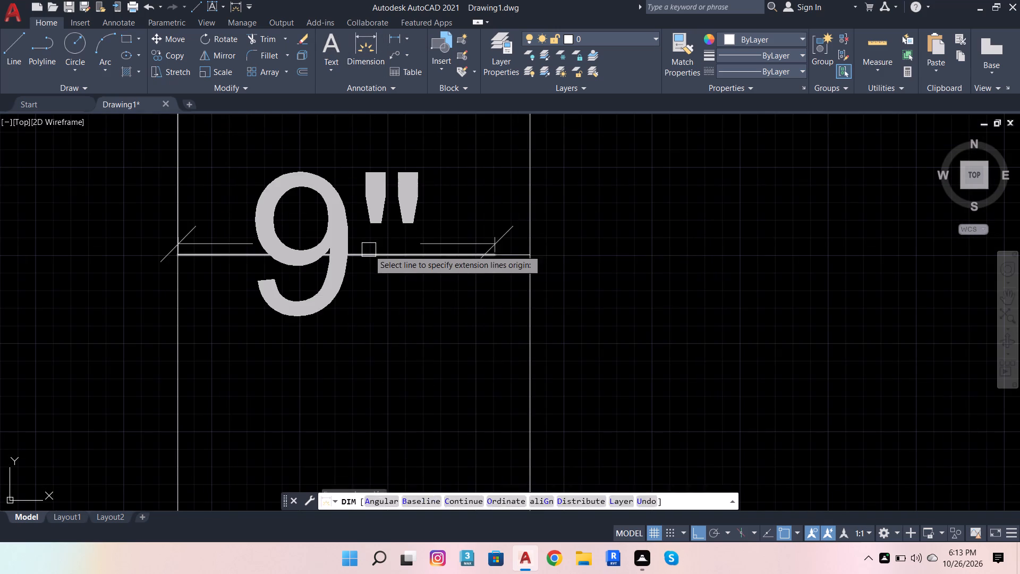
click(369, 251)
scroll(401, 215, down, 3)
scroll(414, 197, up, 2)
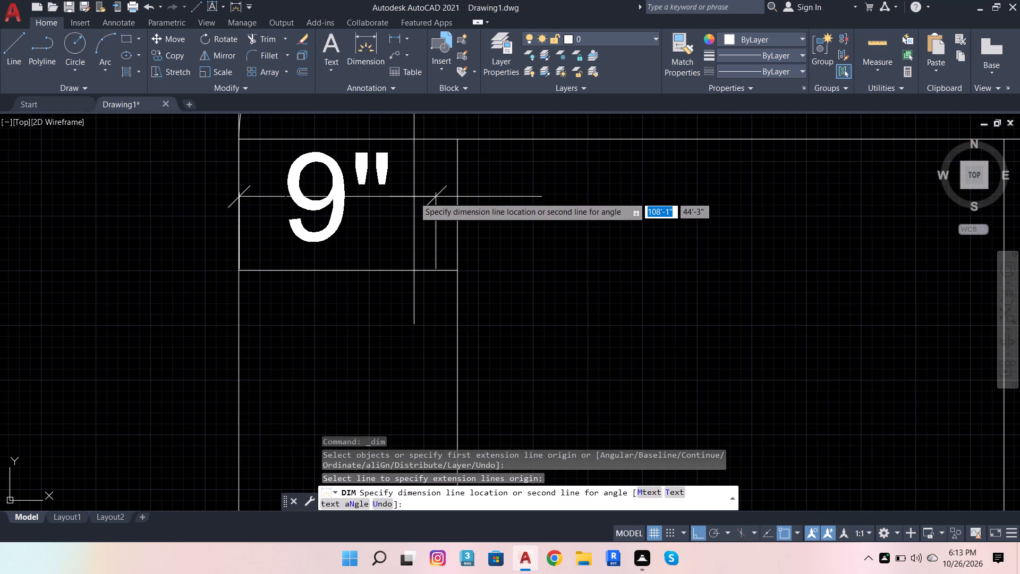
click(414, 197)
scroll(443, 252, up, 3)
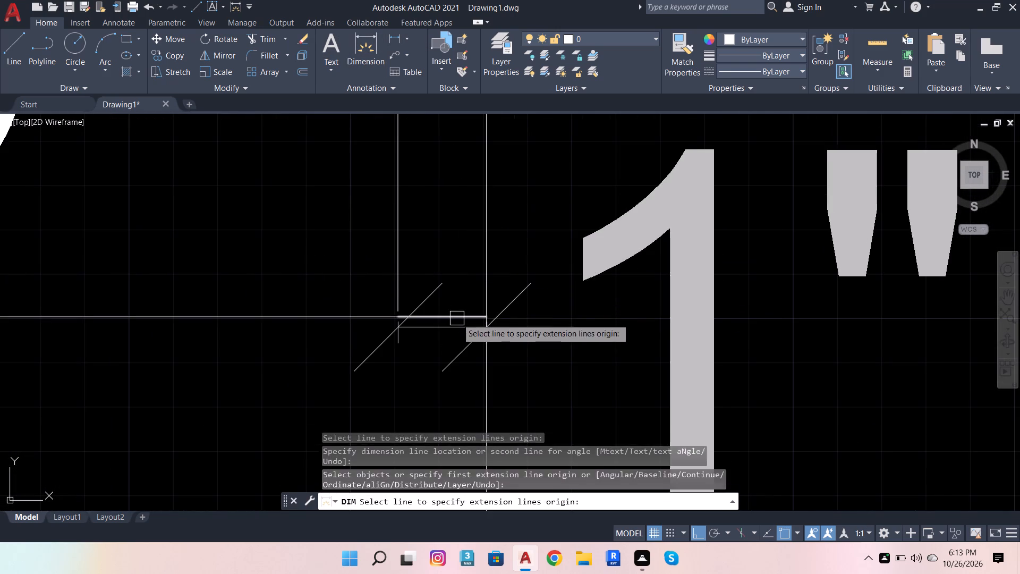
click(457, 318)
scroll(460, 314, down, 4)
scroll(469, 264, up, 2)
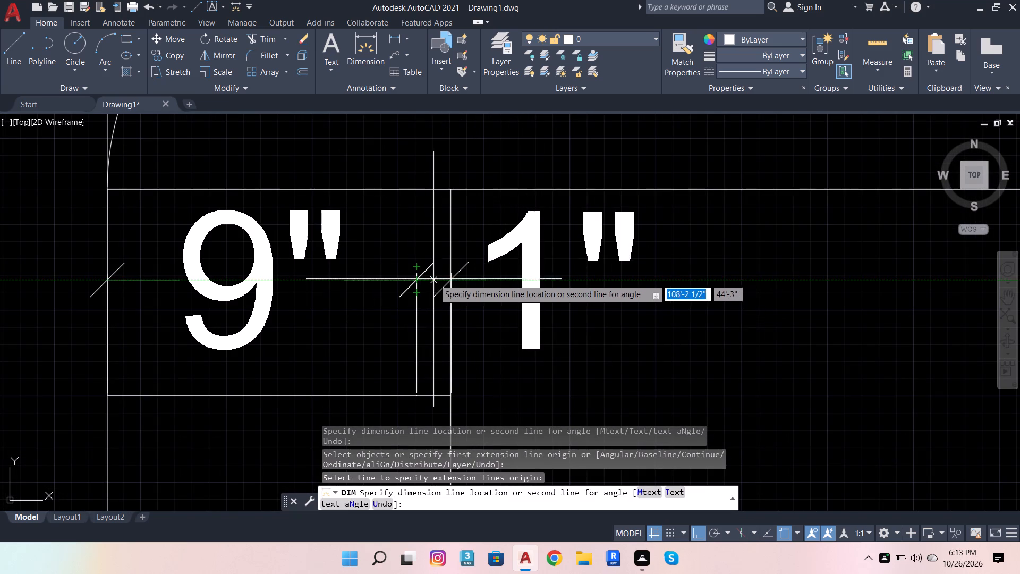
click(432, 282)
Dimension the west bay's vertical side line from the start of its semicircular end to the plan's base, placing it west of the plan.
scroll(345, 290, down, 4)
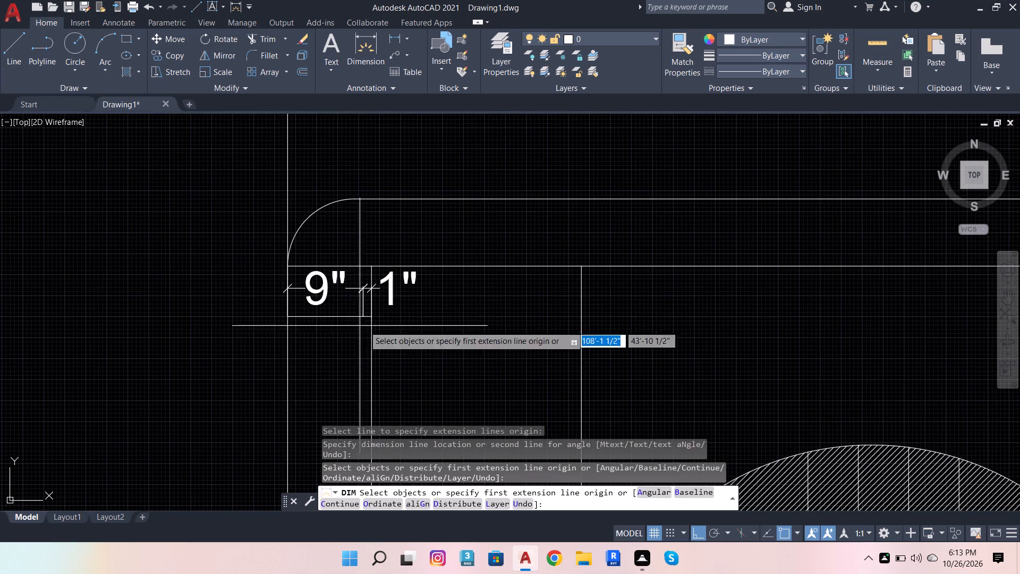
scroll(455, 289, down, 4)
scroll(428, 404, up, 3)
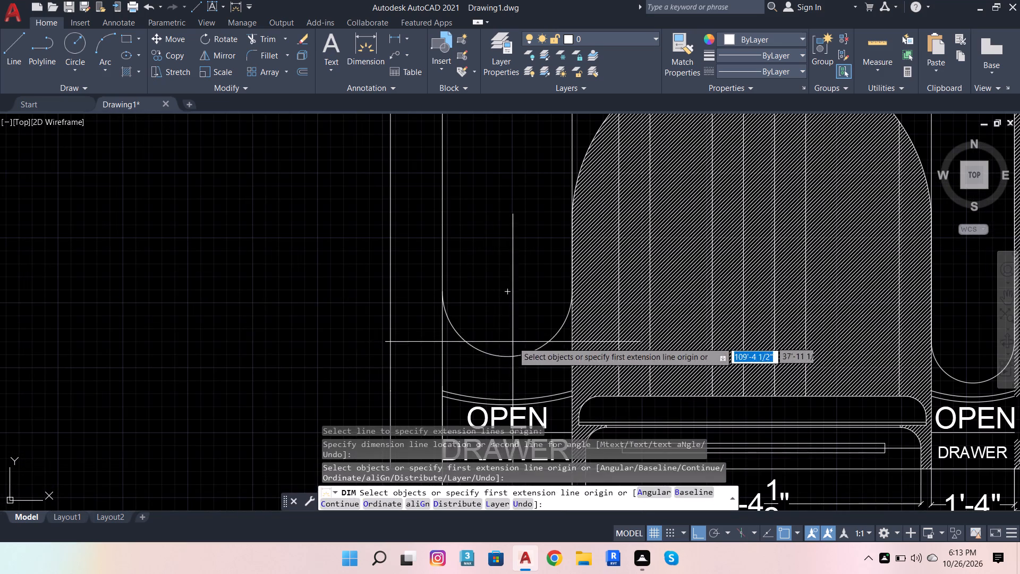
scroll(522, 351, down, 3)
scroll(524, 381, up, 2)
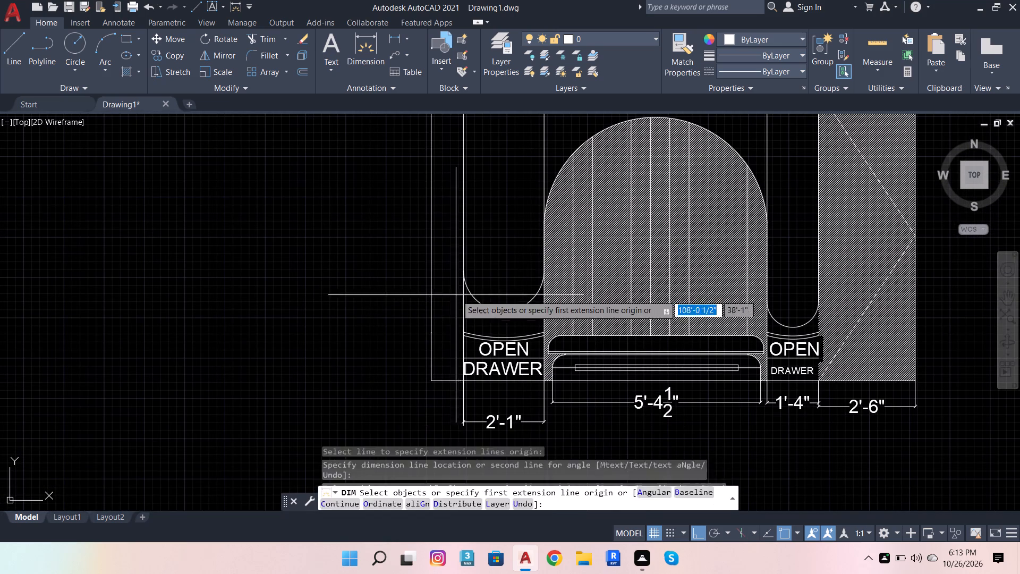
click(463, 300)
click(373, 324)
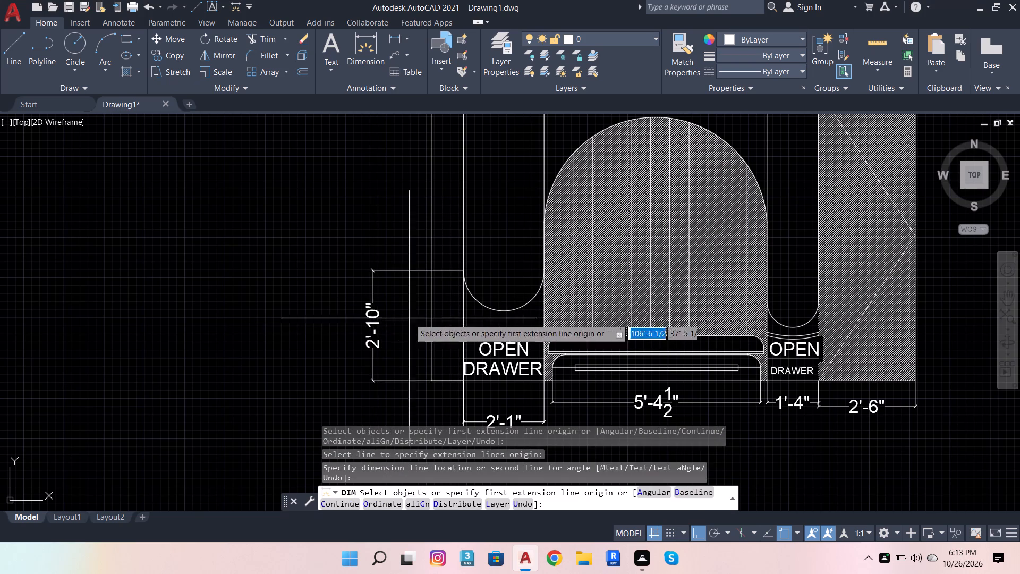
Dimension the long upper and short lower segments of the plan's outer west line, placing both dimensions on its west side.
scroll(456, 283, up, 3)
scroll(477, 237, down, 4)
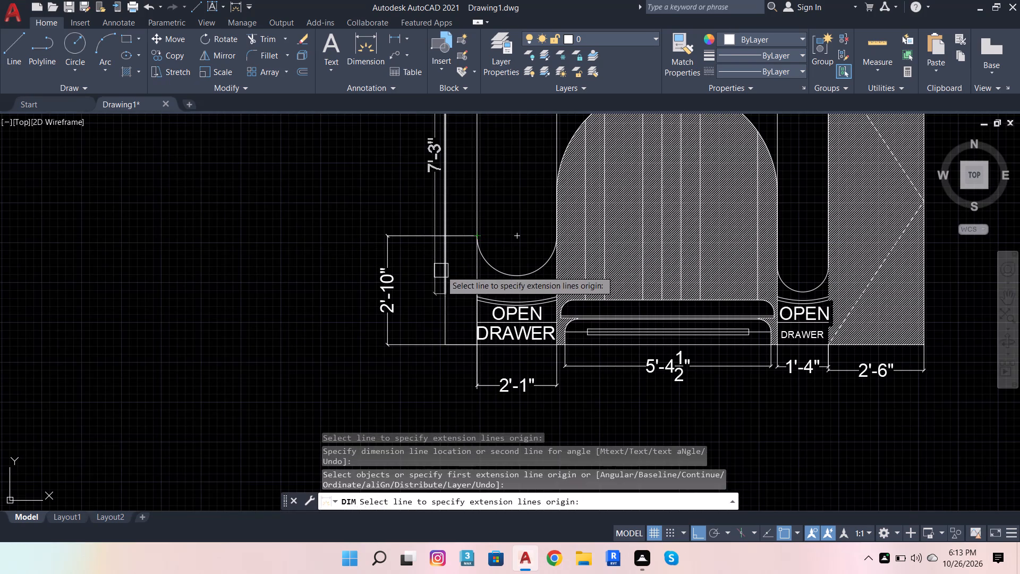
click(441, 271)
scroll(419, 284, down, 2)
click(405, 249)
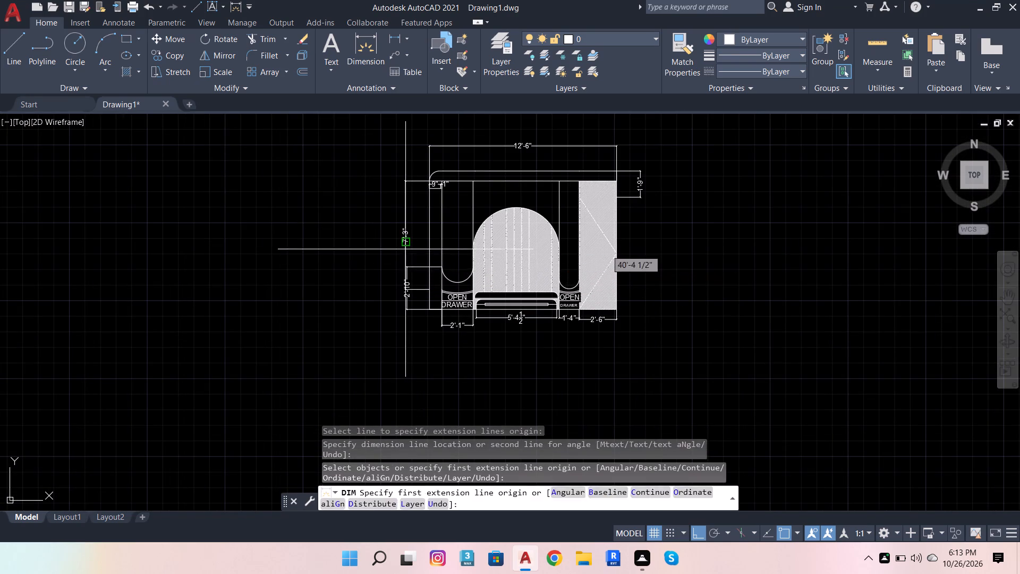
scroll(427, 296, up, 3)
click(430, 289)
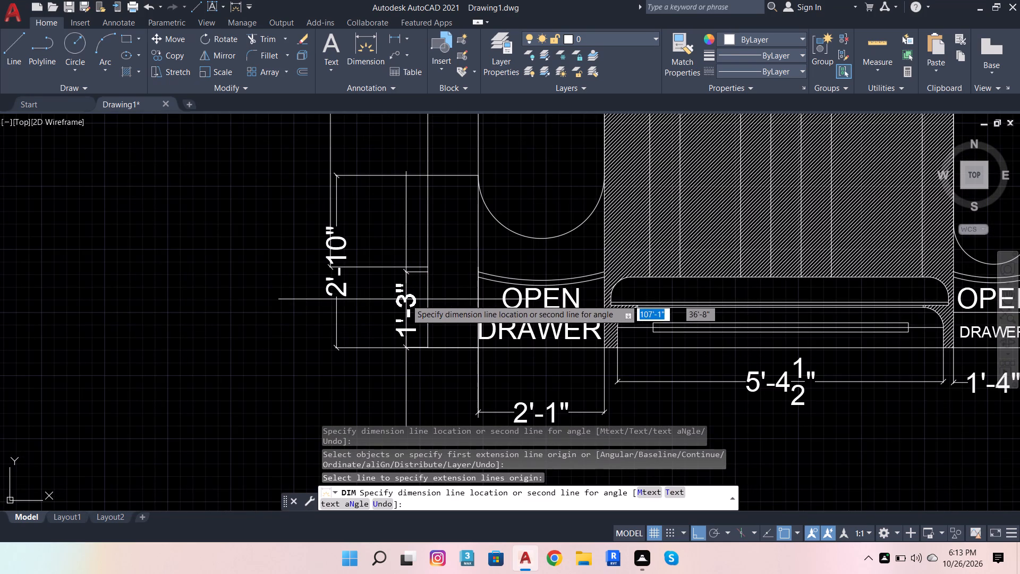
click(390, 299)
Dimension the horizontal gap between the first and second vertical strip lines from the west in the hatched arch.
scroll(485, 322, down, 2)
scroll(577, 330, up, 1)
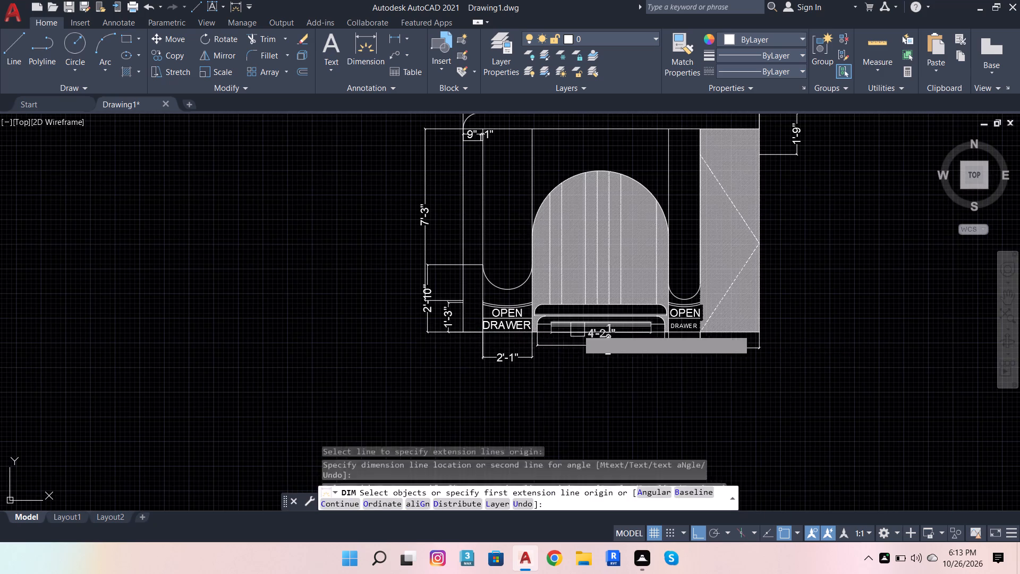
scroll(577, 330, up, 3)
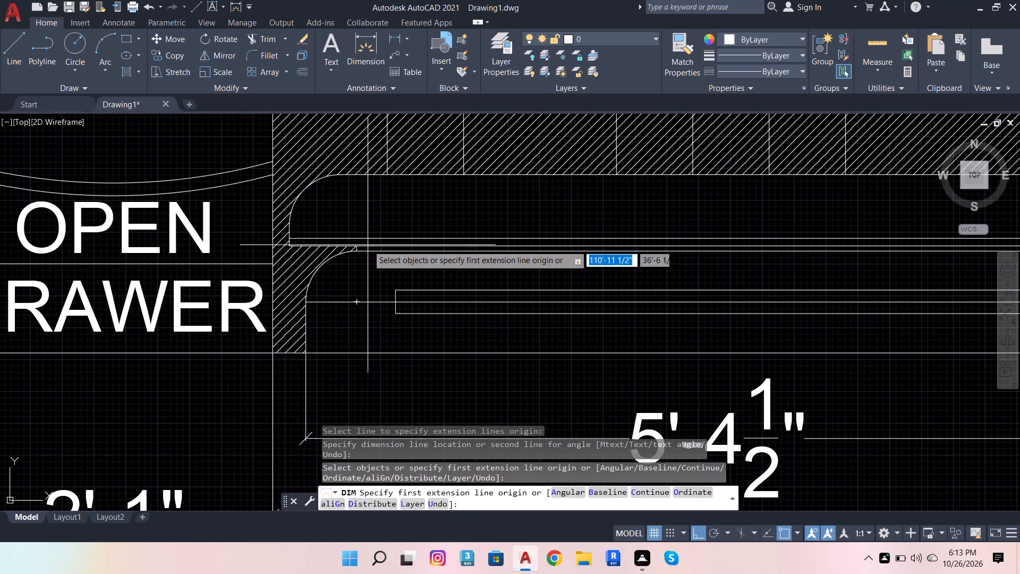
scroll(431, 232, down, 4)
scroll(442, 214, up, 4)
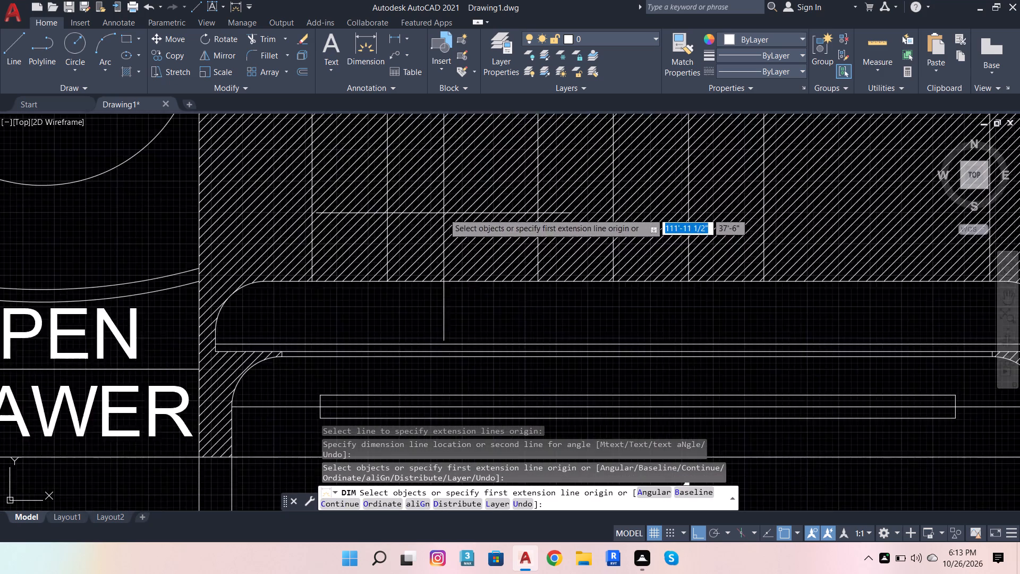
scroll(440, 229, down, 4)
scroll(427, 128, up, 4)
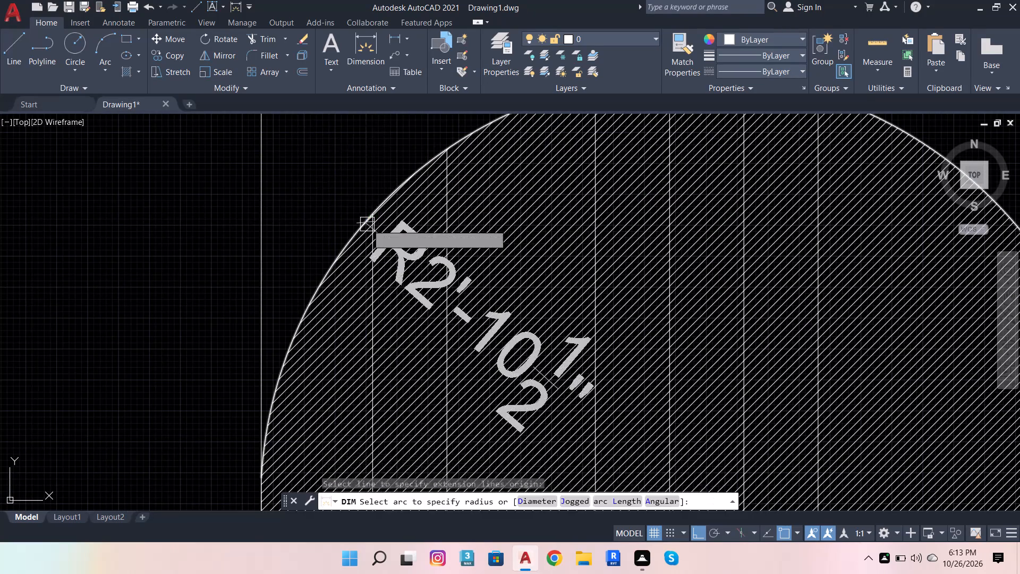
click(366, 218)
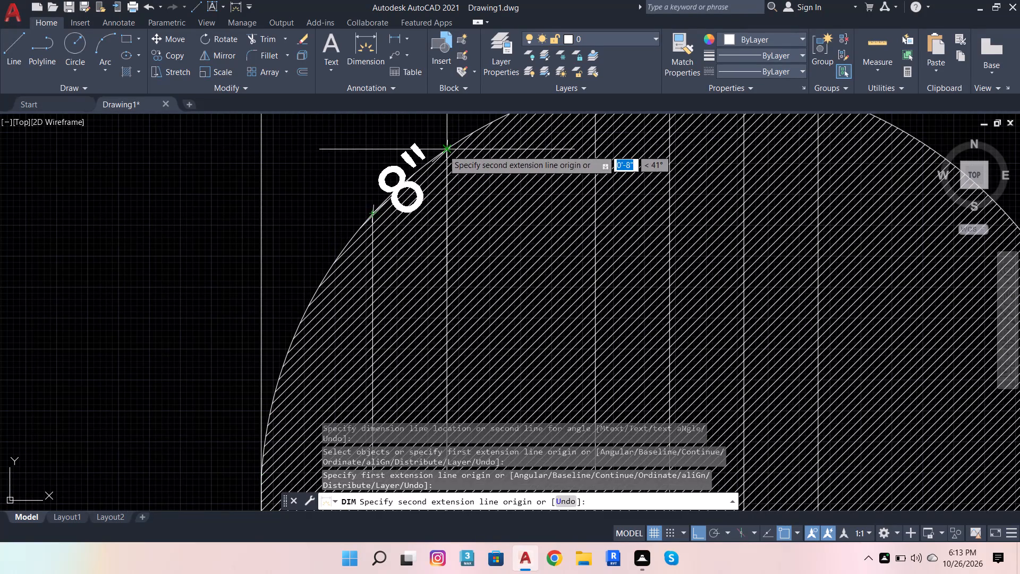
click(443, 150)
click(425, 283)
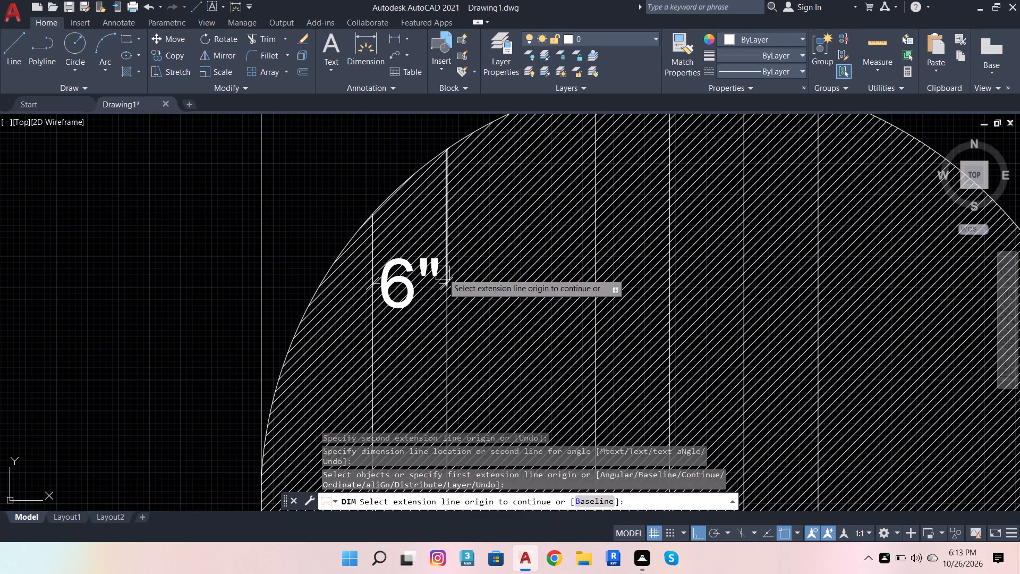
Dimension the horizontal gap between the second and third vertical strip lines from the west in the hatched arch.
scroll(442, 281, up, 3)
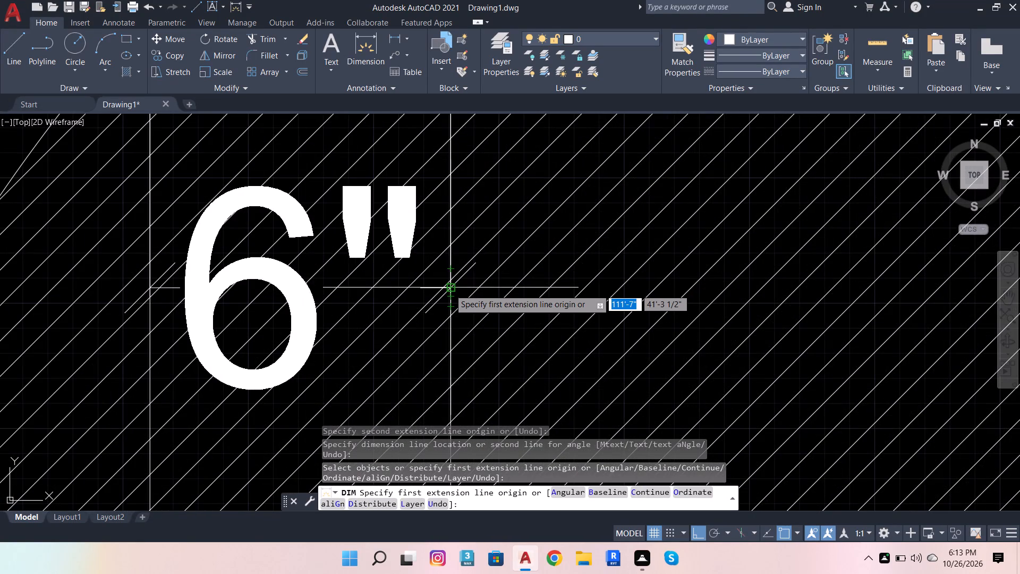
click(446, 289)
scroll(477, 307, down, 4)
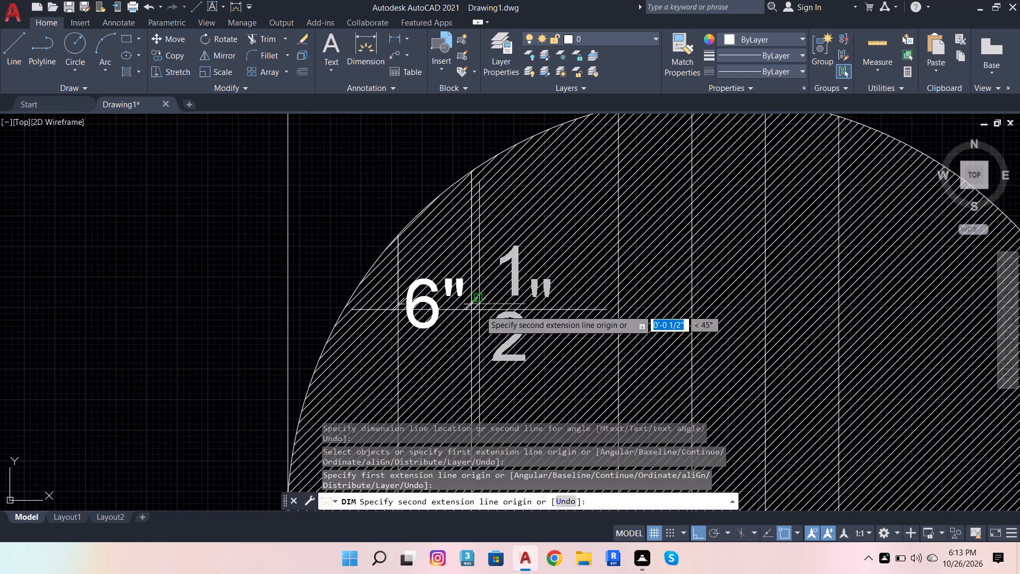
scroll(550, 326, down, 2)
scroll(563, 325, up, 2)
scroll(602, 264, down, 1)
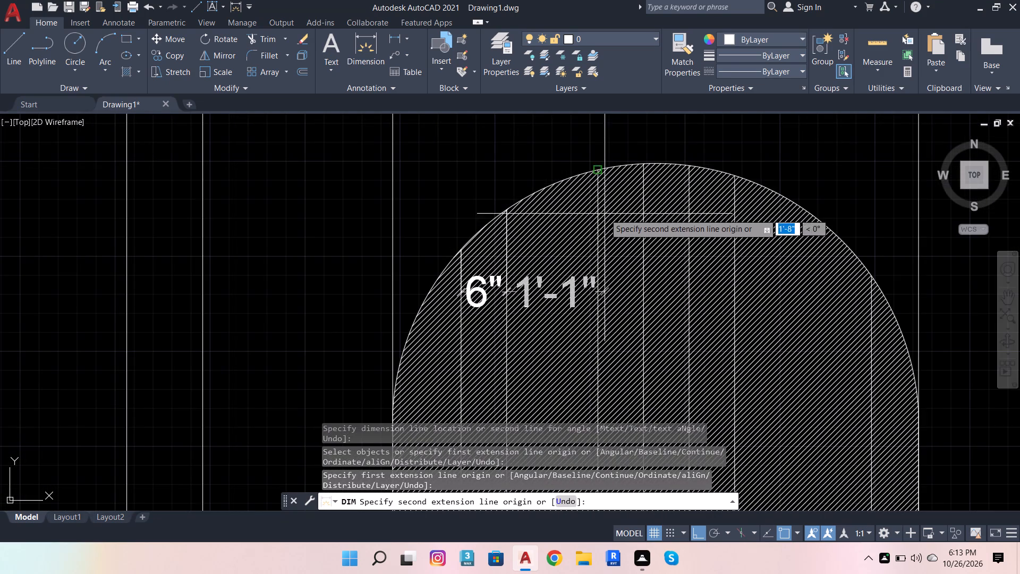
click(596, 170)
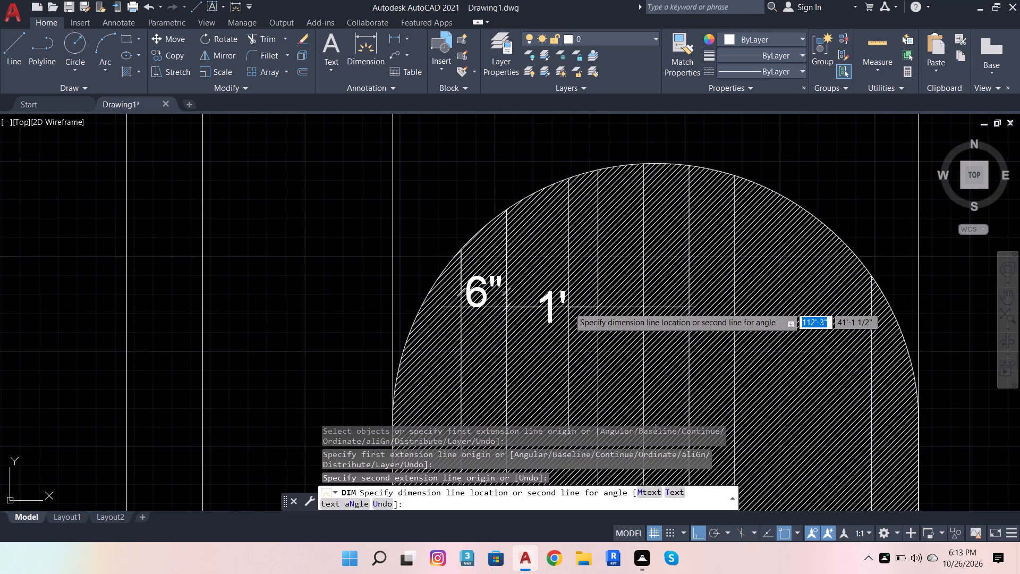
click(568, 309)
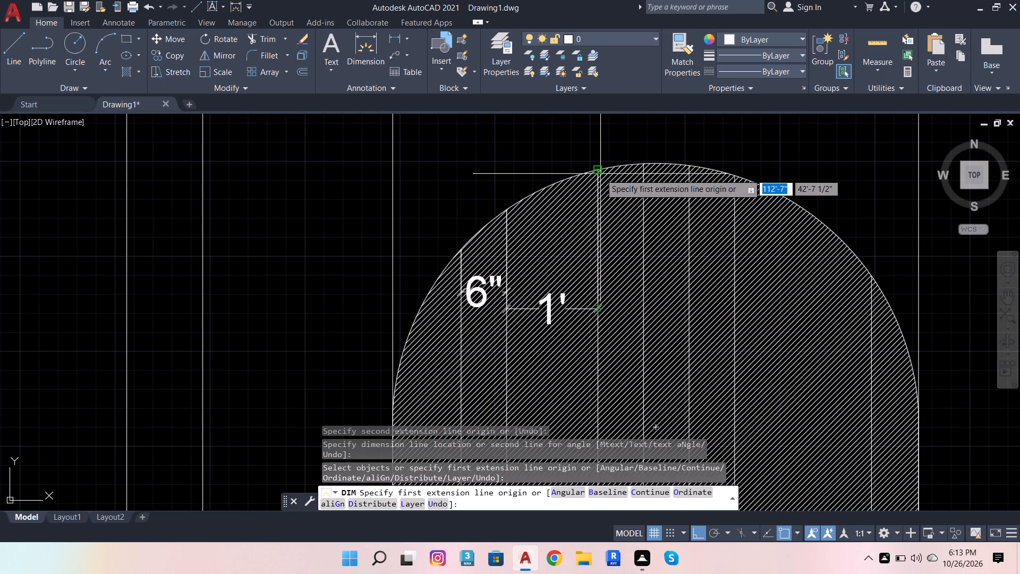
Dimension the horizontal gap between the third and fourth vertical strip lines from the west in the hatched arch, level with the adjacent dimension.
click(600, 172)
click(640, 161)
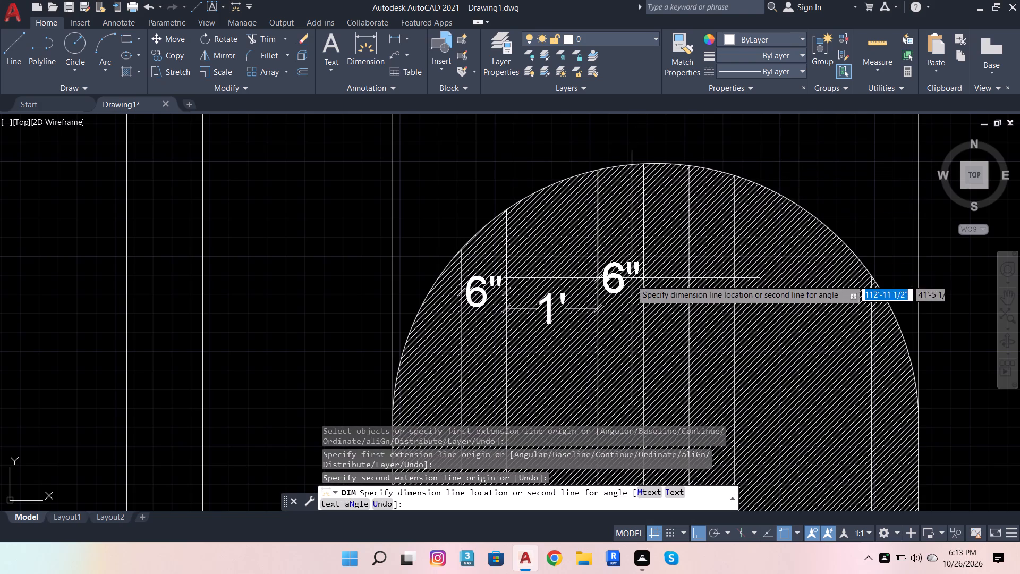
scroll(586, 309, up, 3)
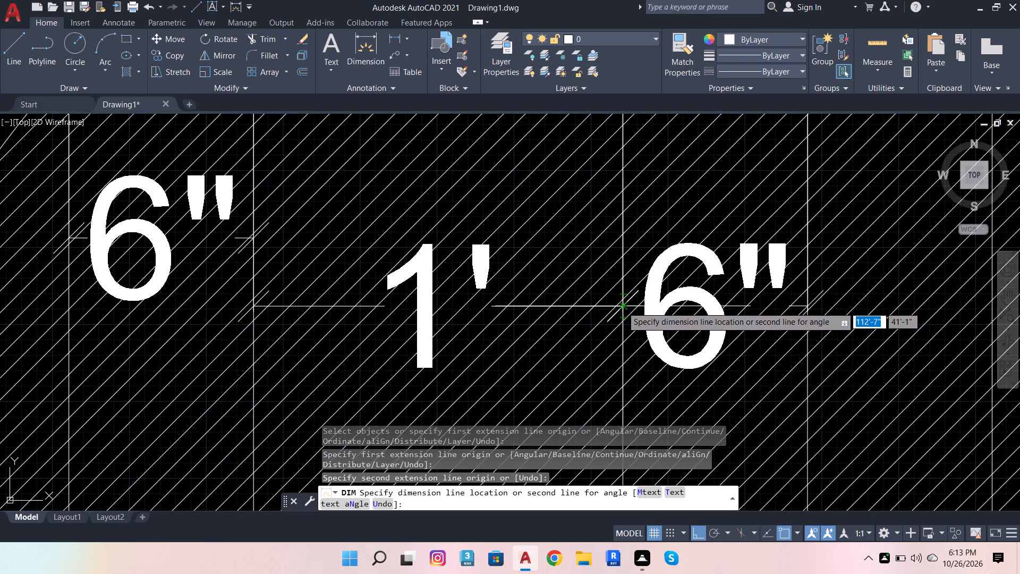
click(622, 307)
Dimension the horizontal gap between the fourth and fifth vertical strip lines from the west in the hatched arch, level with the adjacent dimension.
scroll(447, 304, down, 4)
scroll(531, 227, up, 3)
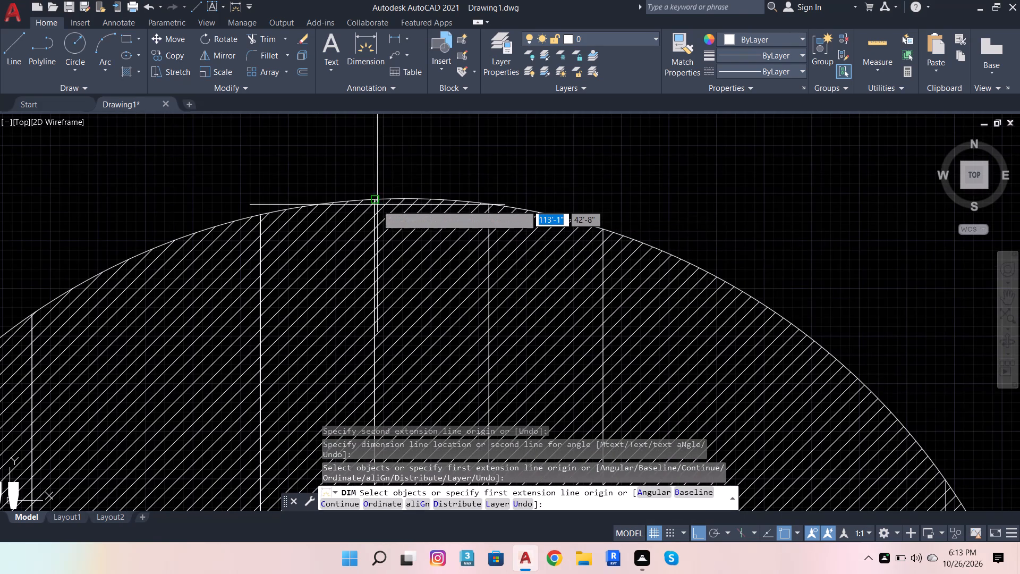
click(375, 200)
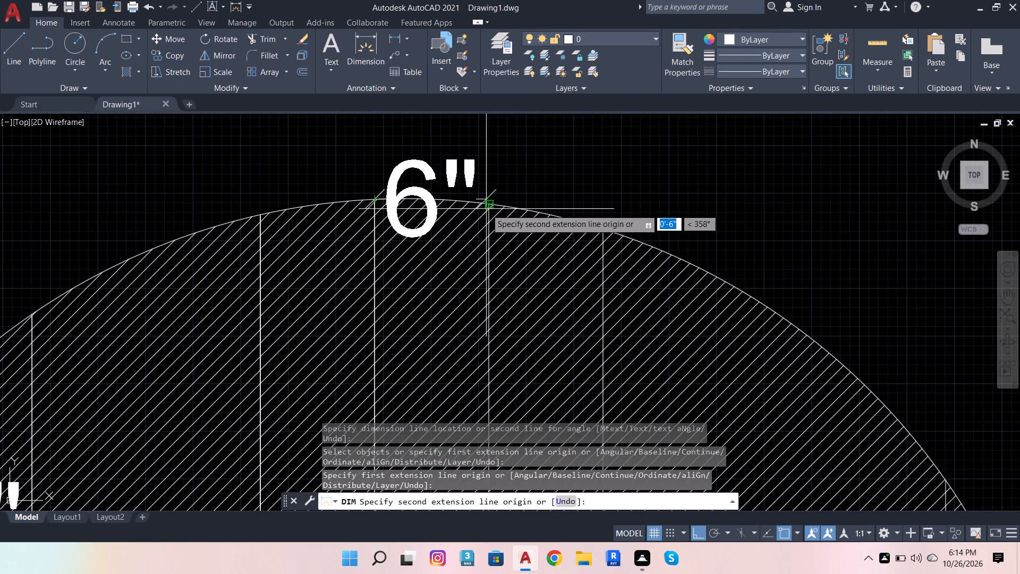
click(490, 212)
scroll(492, 202, down, 2)
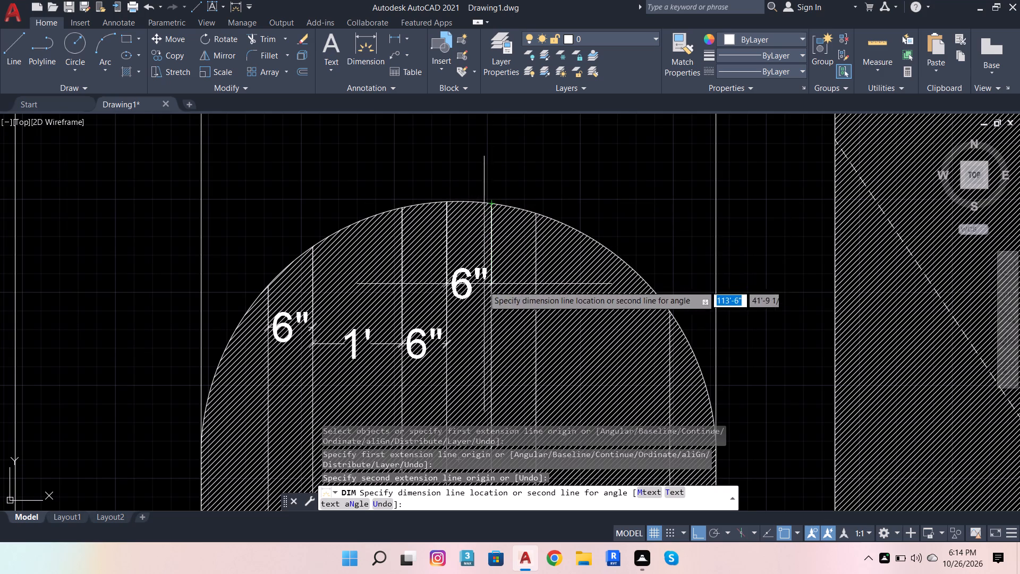
scroll(445, 345, up, 3)
click(445, 345)
Dimension the horizontal gap between the fifth and sixth vertical strip lines from the west in the hatched arch, level with the adjacent dimension.
scroll(349, 333, down, 3)
scroll(445, 216, up, 3)
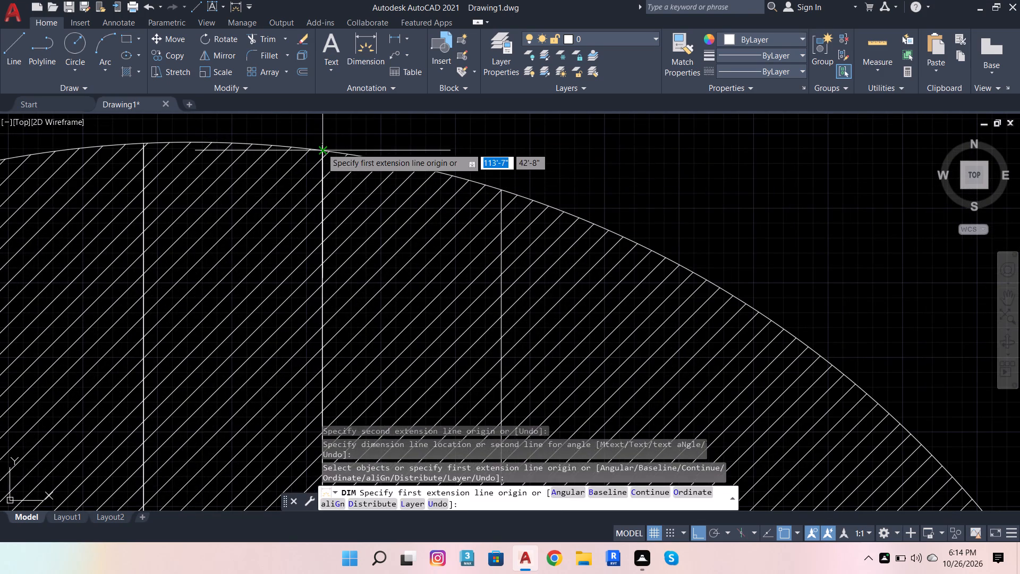
click(321, 148)
click(495, 189)
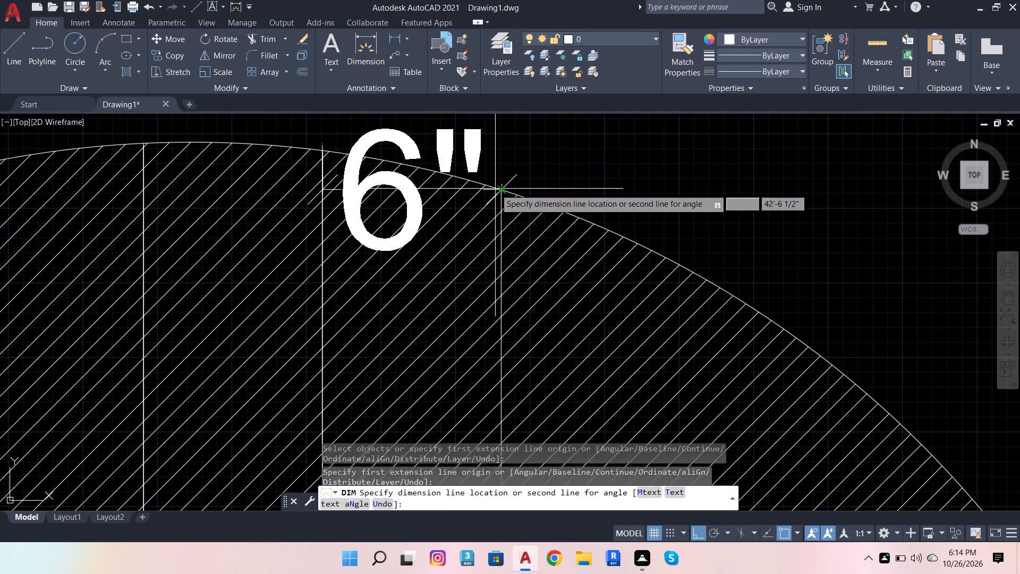
scroll(492, 187, down, 3)
scroll(450, 323, up, 2)
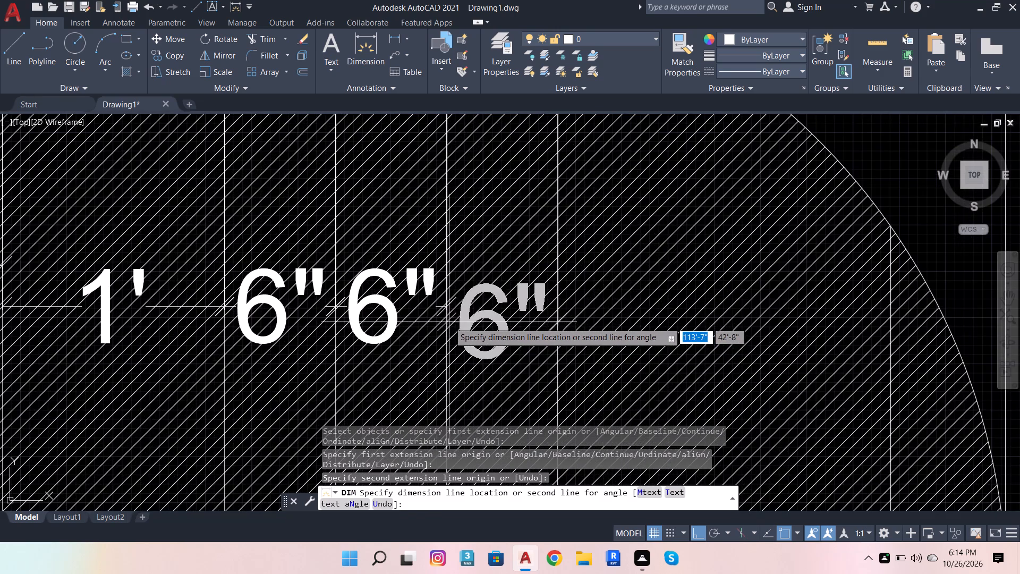
click(446, 313)
Dimension the horizontal gap between the sixth and seventh vertical strip lines in the hatched arch, slightly below the neighbouring gap dimensions.
scroll(463, 331, down, 3)
scroll(520, 238, up, 3)
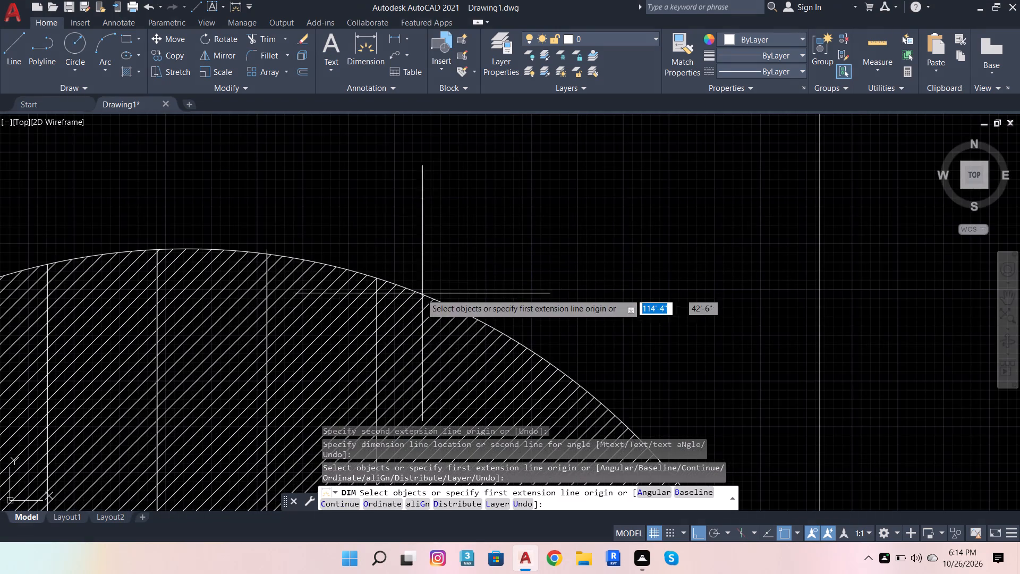
click(378, 283)
scroll(394, 285, down, 4)
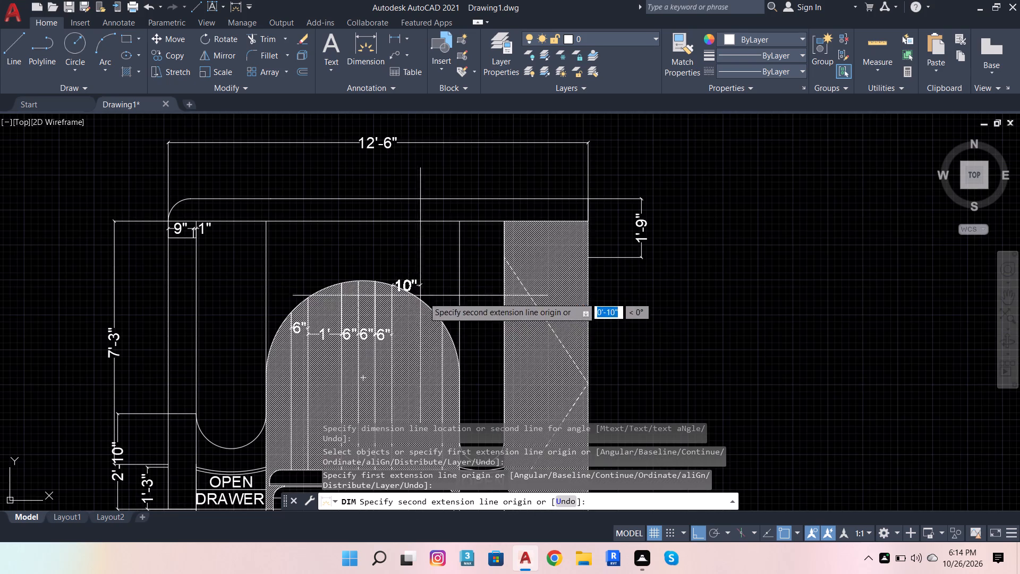
scroll(438, 324, up, 2)
click(442, 319)
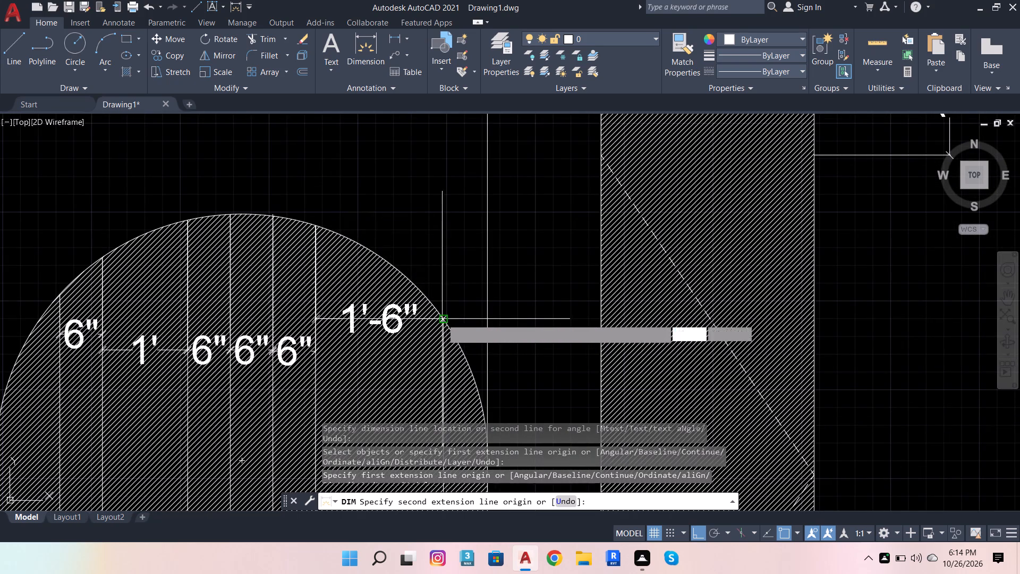
scroll(443, 310, down, 3)
scroll(431, 327, up, 2)
scroll(383, 334, up, 1)
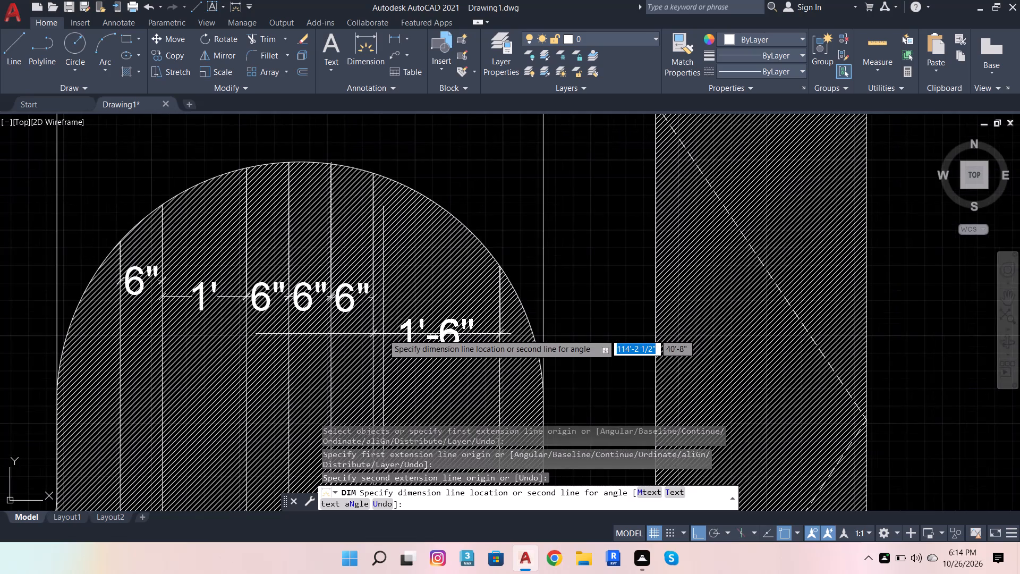
click(382, 334)
Dimension the vertical distance from the easternmost strip line's upper end to the arch curve's east endpoint, placing it beside the curve.
scroll(375, 315, down, 2)
scroll(449, 318, up, 2)
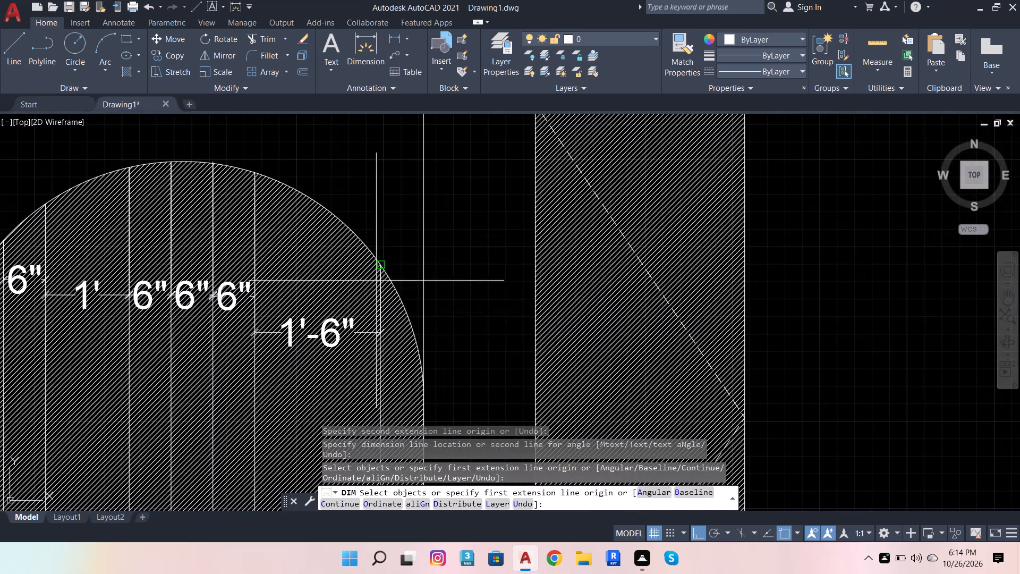
click(378, 271)
scroll(376, 342, down, 2)
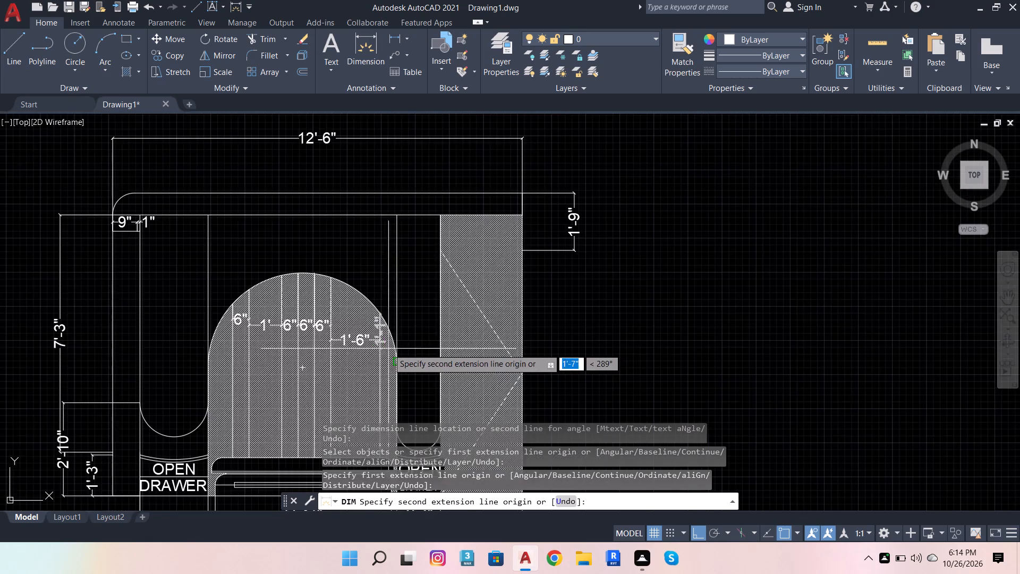
scroll(397, 362, up, 3)
click(388, 350)
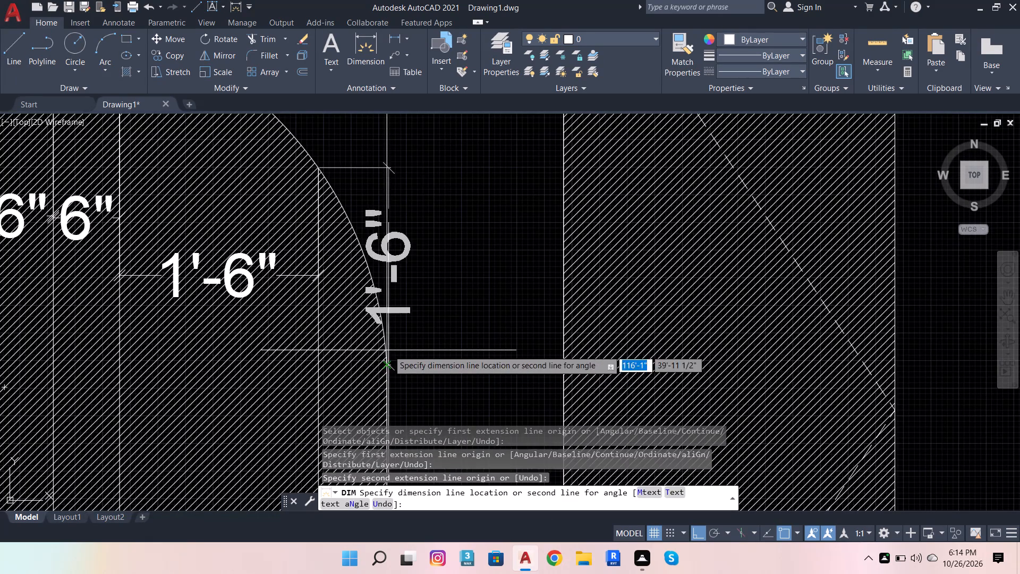
click(345, 330)
Dimension the east bay's width between its side lines at the plan's inner top line, placing it inside the bay.
scroll(396, 315, down, 3)
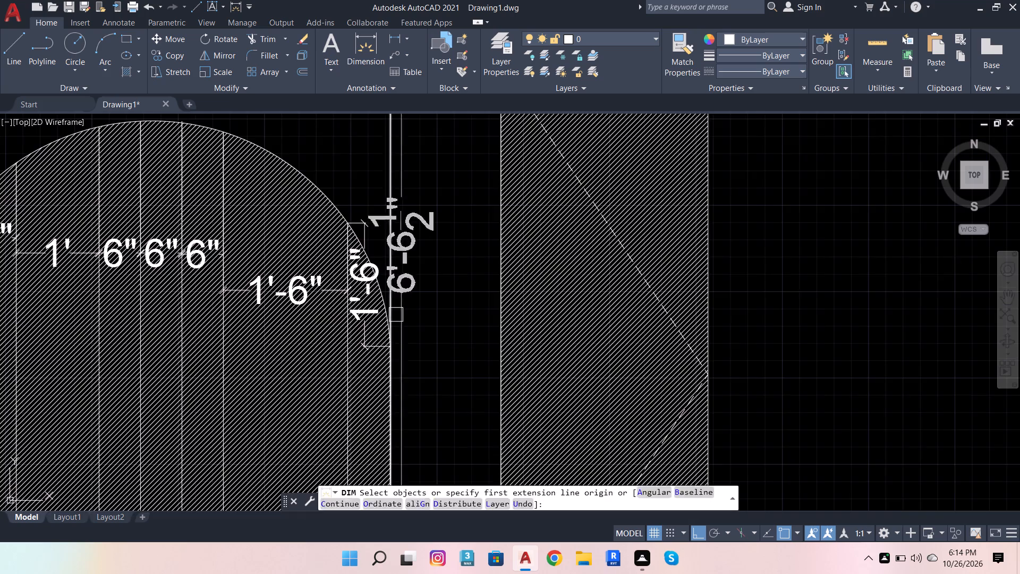
scroll(201, 332, up, 2)
scroll(280, 275, down, 2)
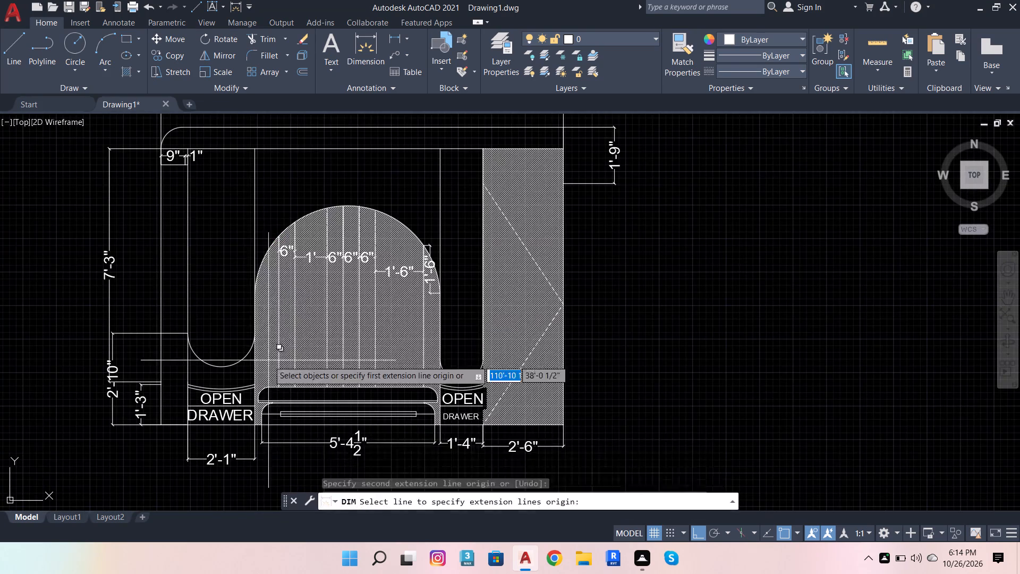
scroll(254, 383, up, 2)
scroll(332, 288, down, 3)
scroll(404, 317, up, 2)
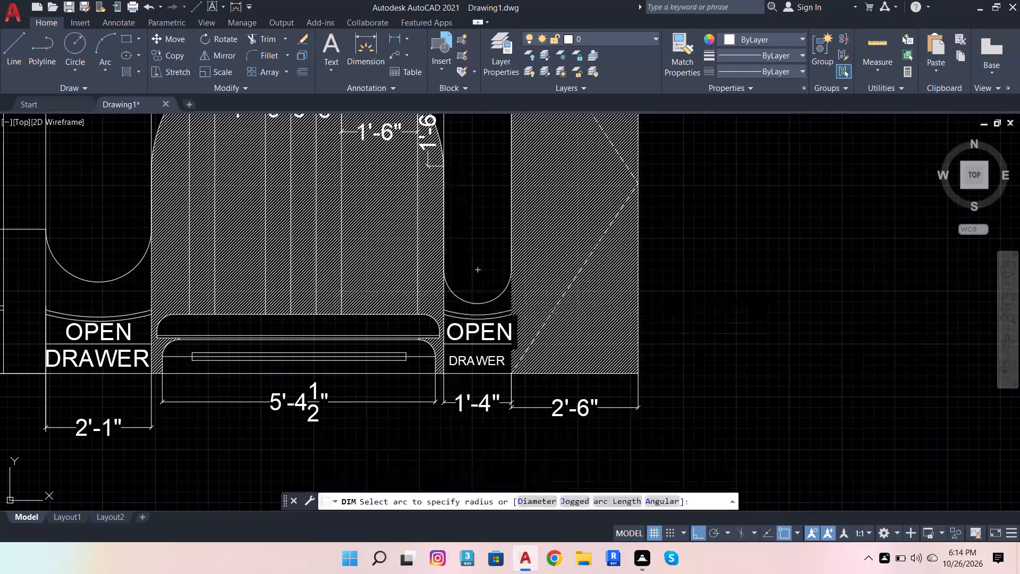
scroll(475, 322, down, 3)
scroll(483, 226, up, 3)
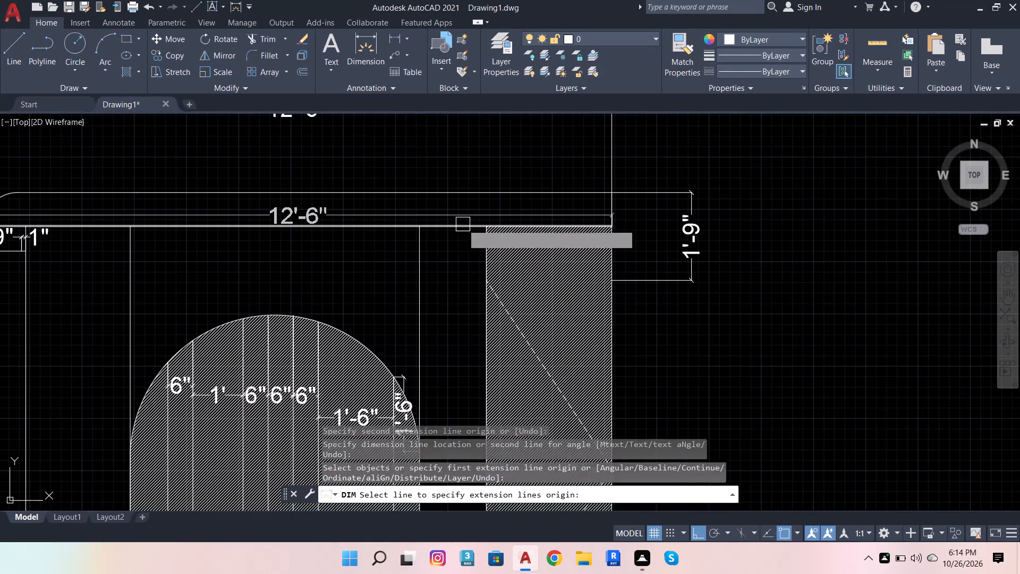
click(418, 226)
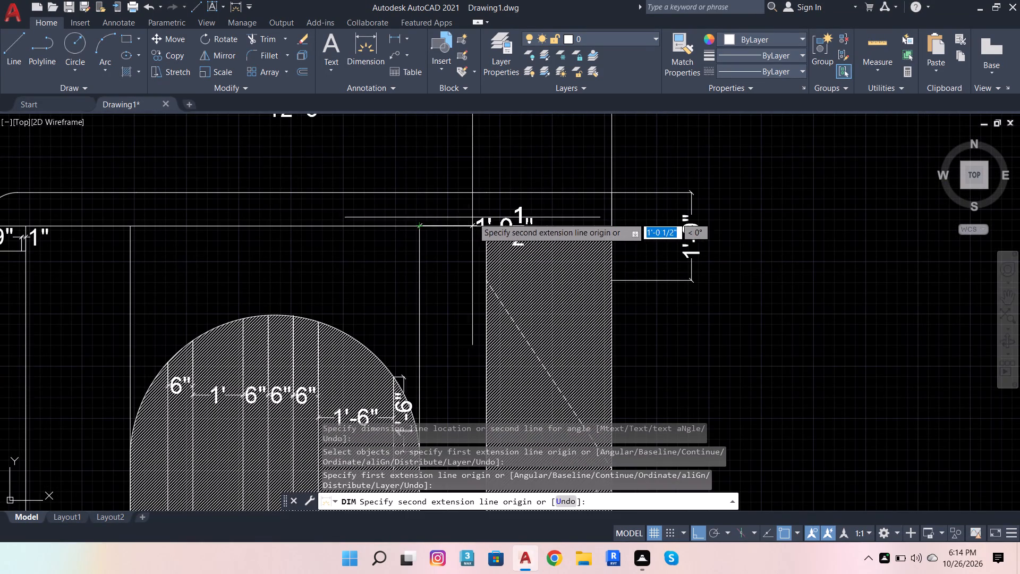
click(487, 225)
click(466, 273)
Dimension the west bay's width between its side lines at the plan's inner top line, placing it inside the bay.
scroll(327, 251, down, 2)
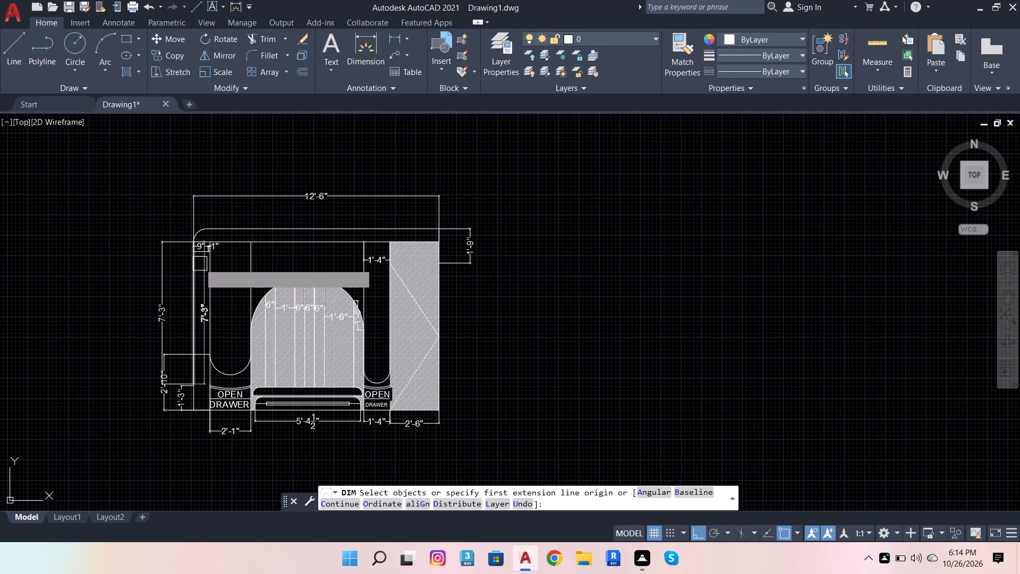
scroll(200, 264, up, 2)
click(217, 202)
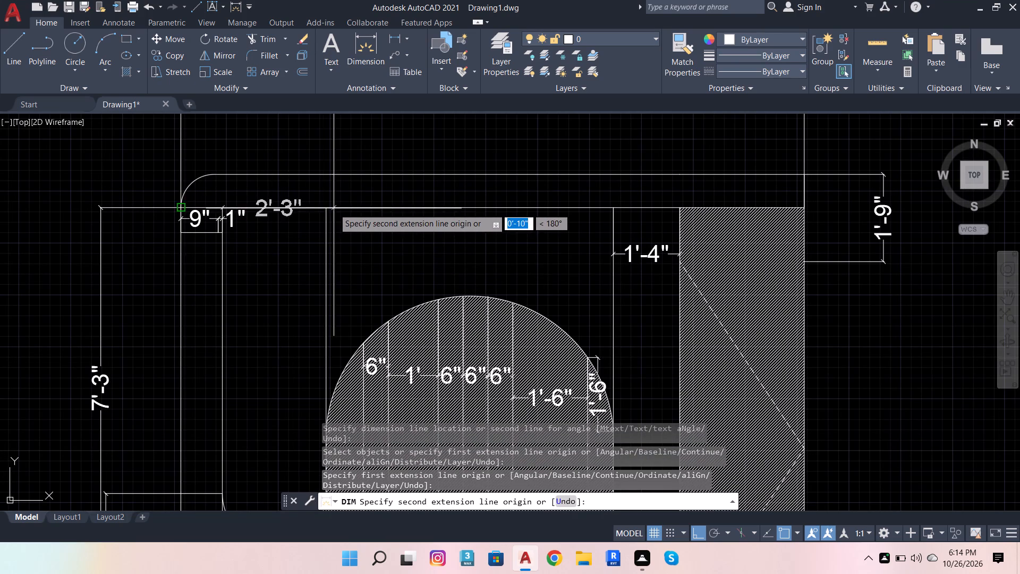
click(327, 209)
click(293, 260)
Dimension the central bay's full width along the plan's inner top line, placing it above the hatched arch.
scroll(347, 220, down, 2)
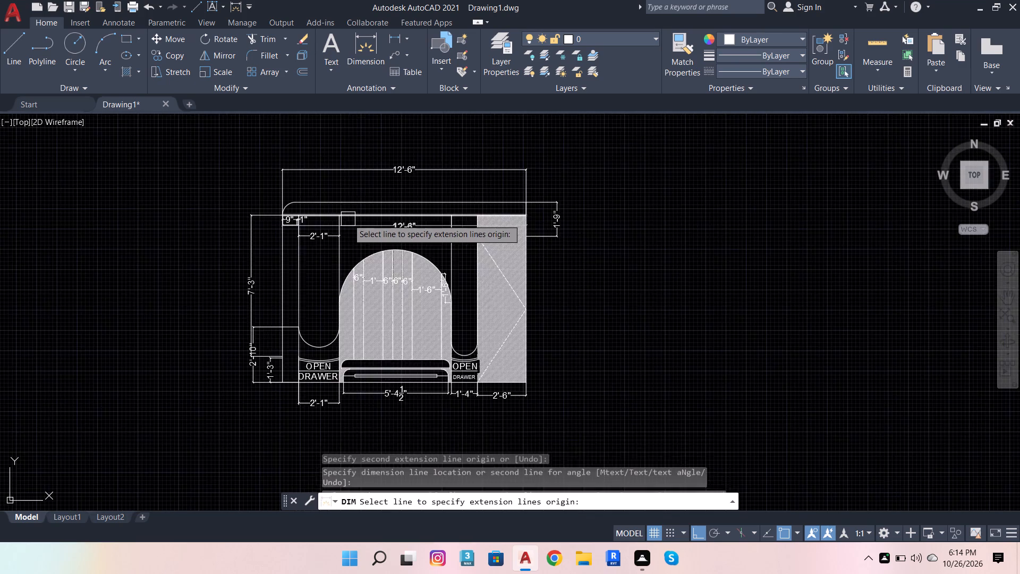
scroll(348, 219, up, 3)
drag(302, 206, 308, 208)
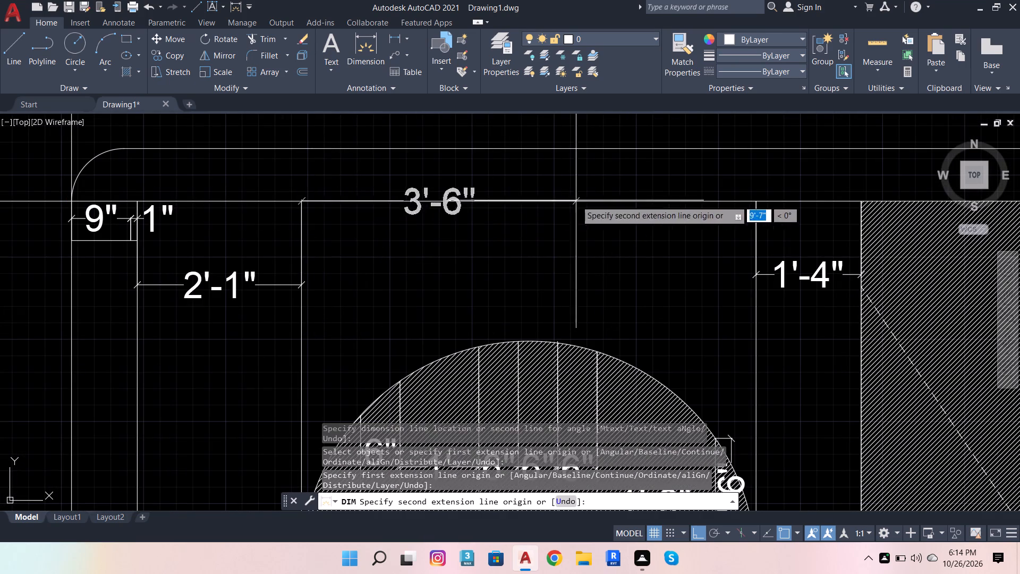
drag(754, 201, 753, 207)
click(728, 230)
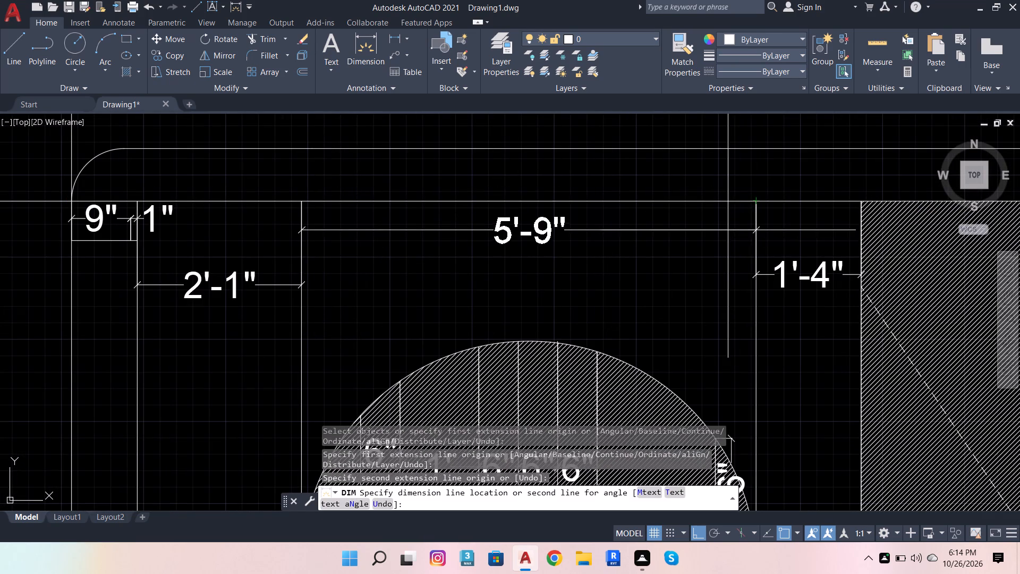
Add a vertical 6'-10" dimension up from the central bay's lower west corner, placing it near the hatched arch's centre.
scroll(696, 171, down, 3)
scroll(649, 360, up, 2)
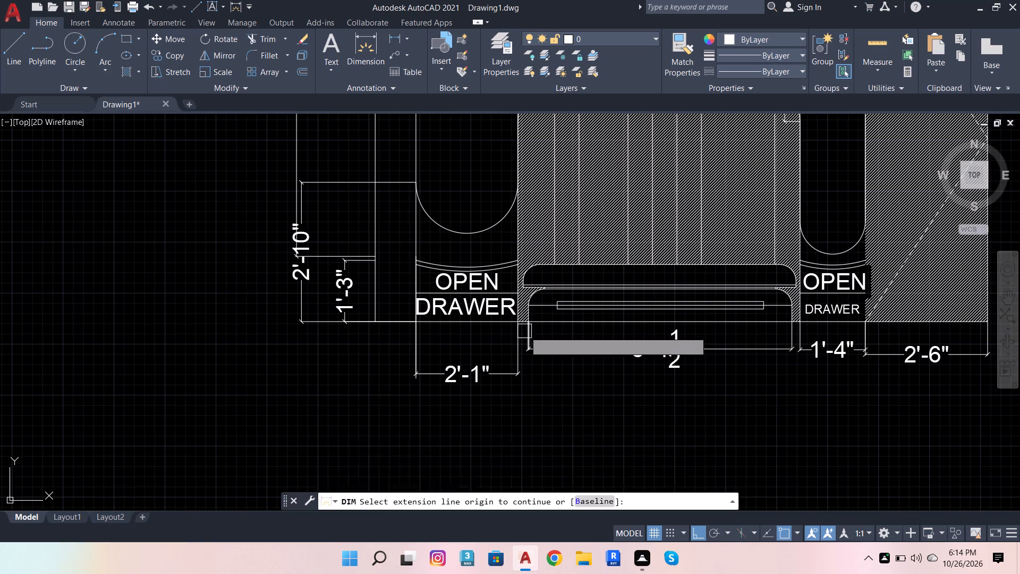
click(521, 323)
scroll(557, 343, down, 3)
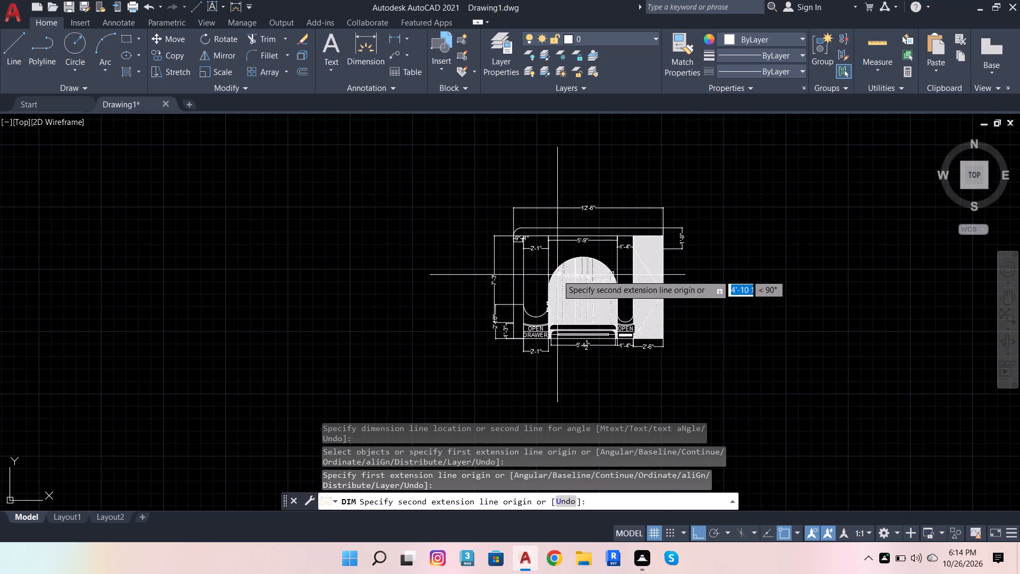
scroll(556, 269, up, 3)
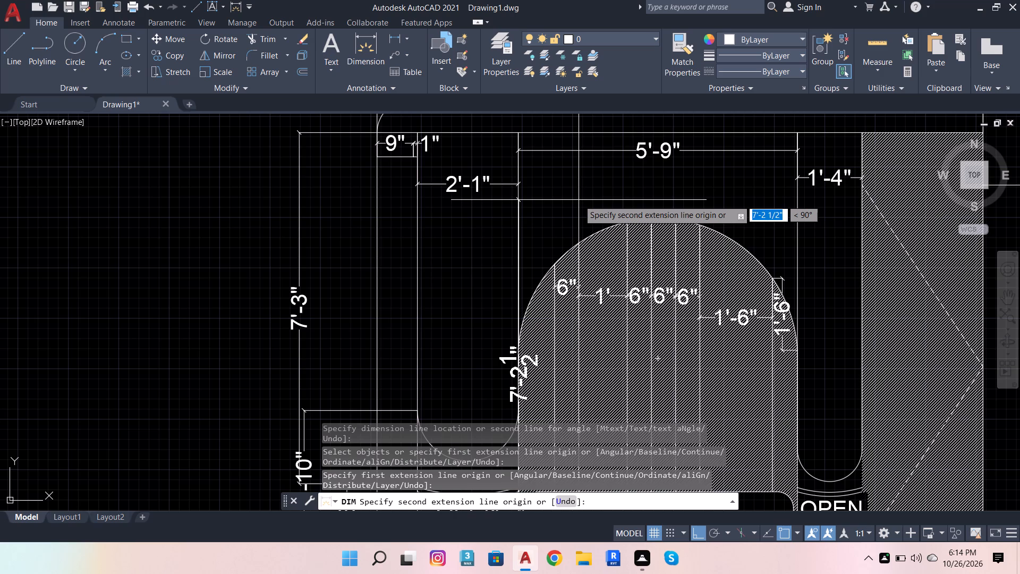
text(6'10)
key(Return)
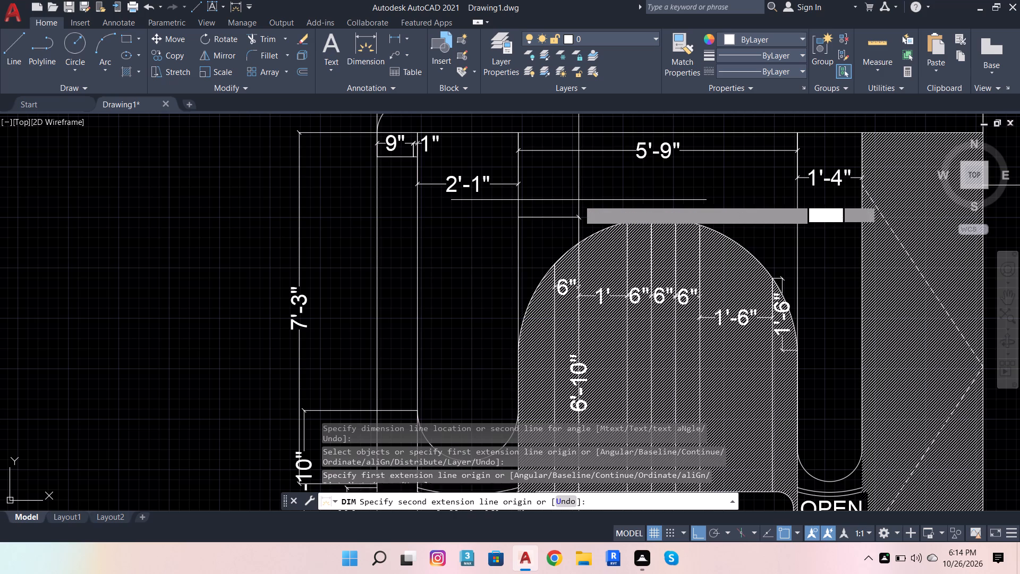
scroll(644, 218, up, 1)
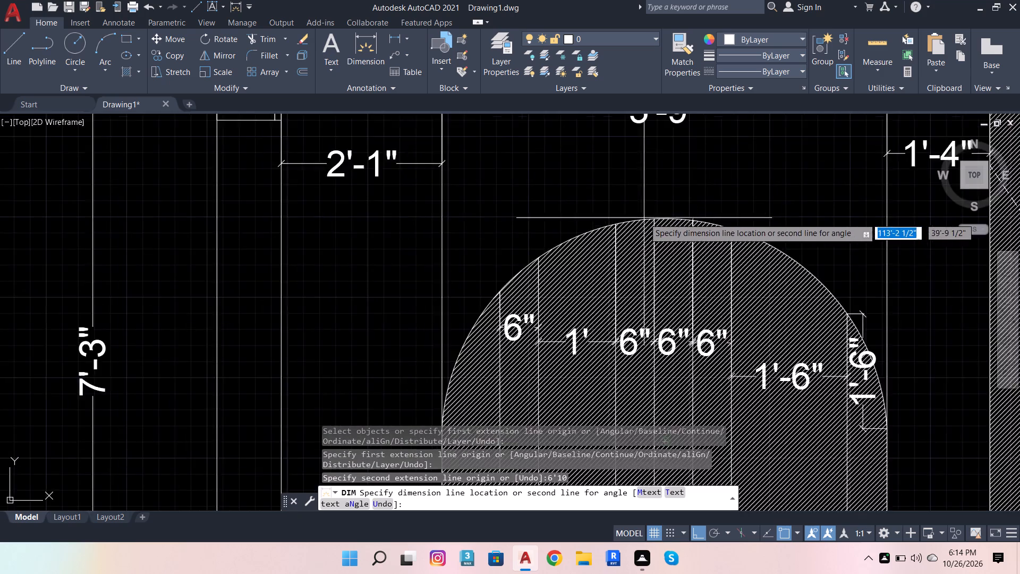
scroll(644, 218, up, 2)
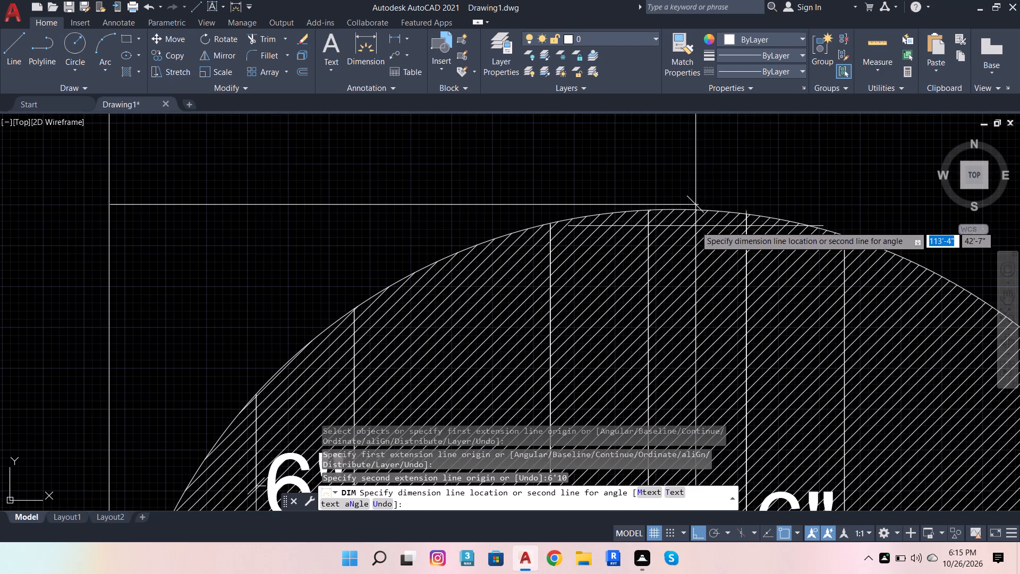
click(695, 226)
Dimension the full height of the east hatched strip from its top corner to the base, place it east of the plan, and end dimensioning.
scroll(688, 185, down, 6)
scroll(759, 215, up, 2)
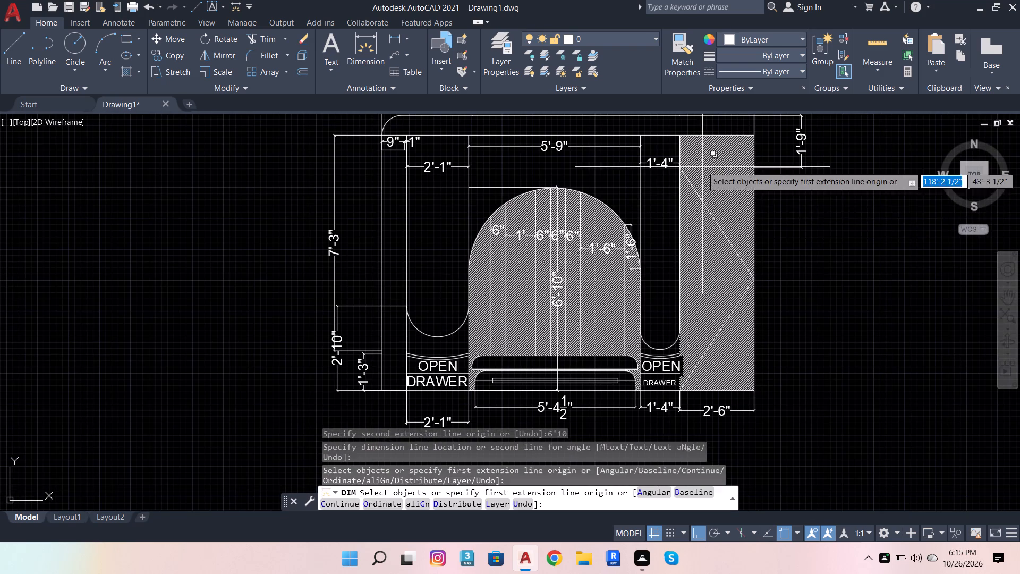
click(752, 135)
click(754, 390)
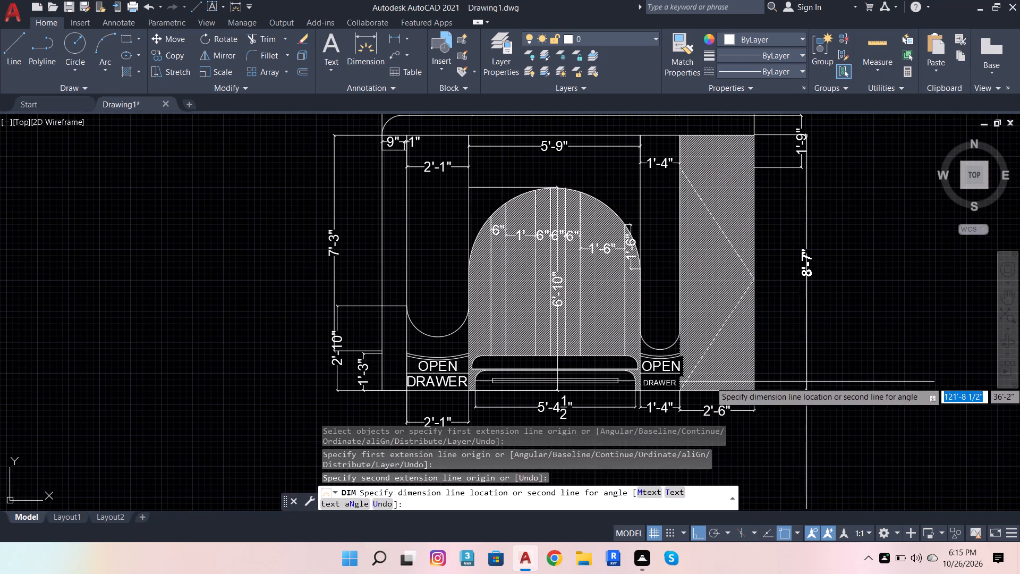
click(799, 382)
scroll(764, 389, down, 2)
scroll(710, 245, up, 1)
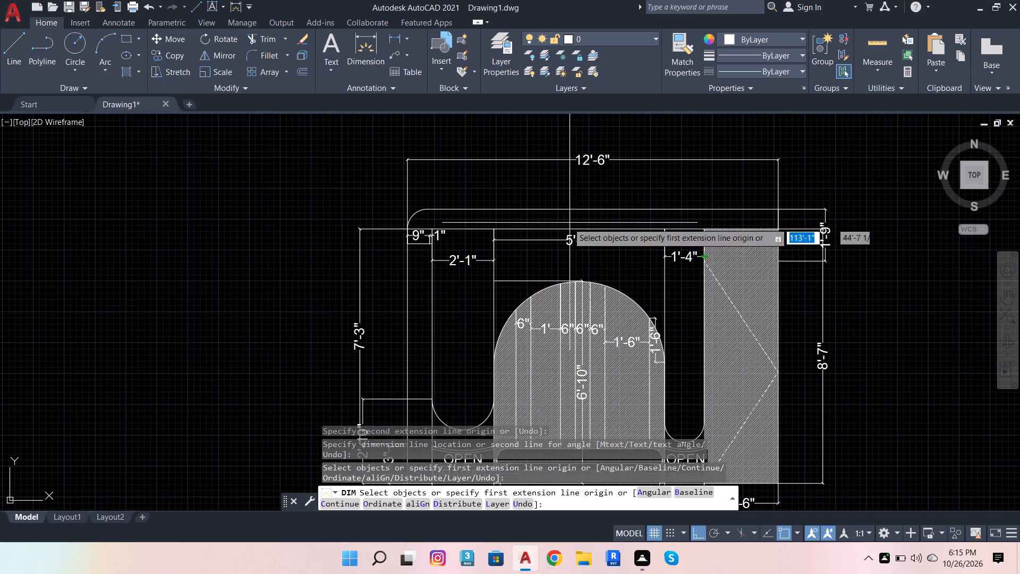
scroll(569, 192, down, 1)
key(Escape)
key(Escape)
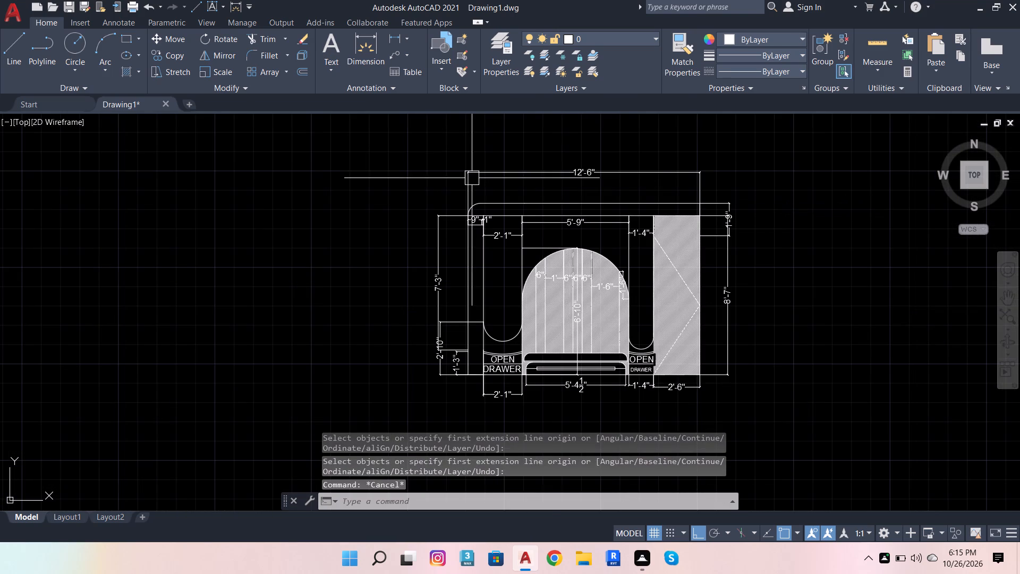
Add the multiline text label ELEVATION A below the plan's bottom dimensions.
scroll(471, 187, down, 1)
scroll(560, 323, up, 1)
click(336, 44)
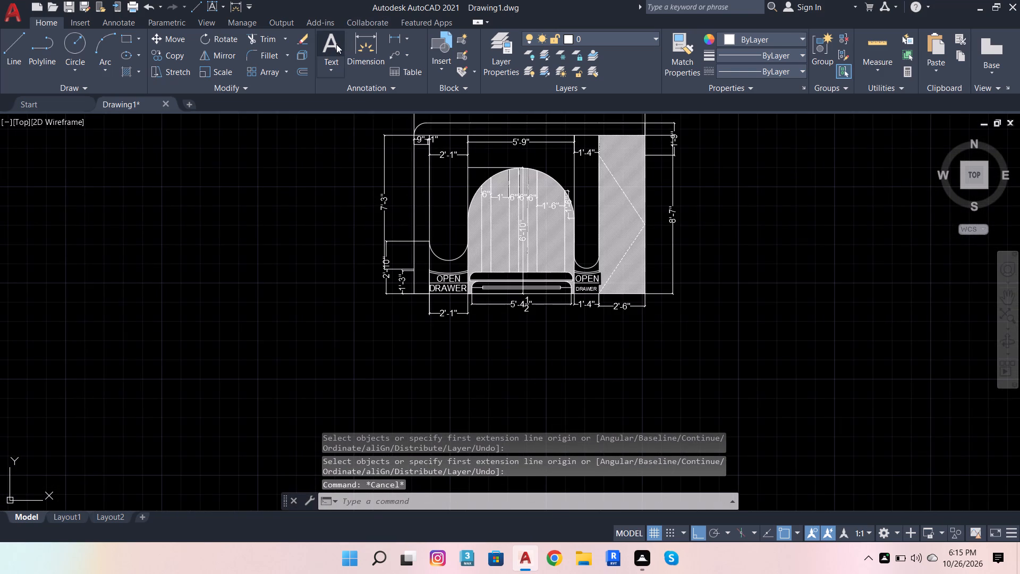
click(441, 350)
click(628, 373)
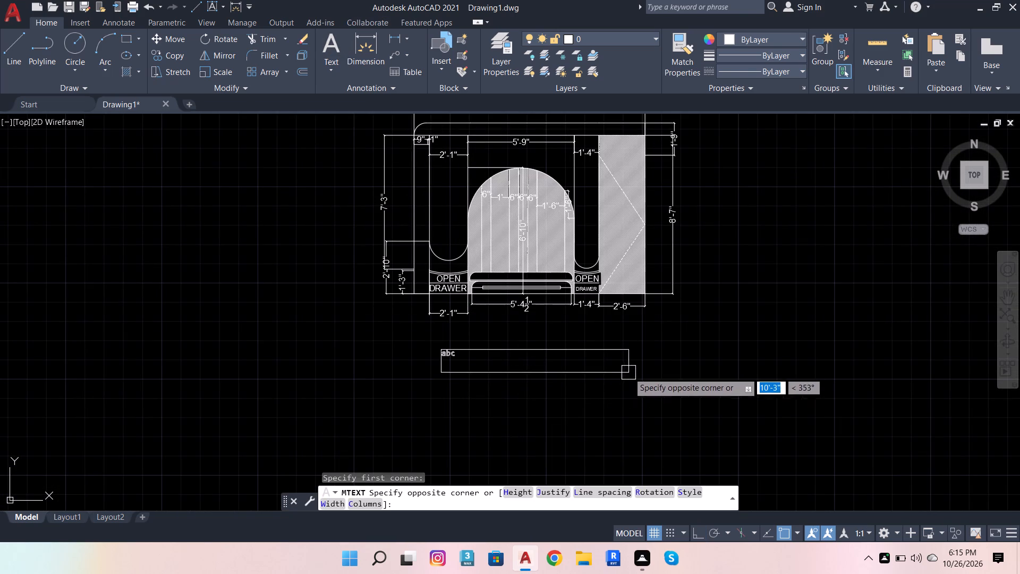
scroll(535, 366, up, 2)
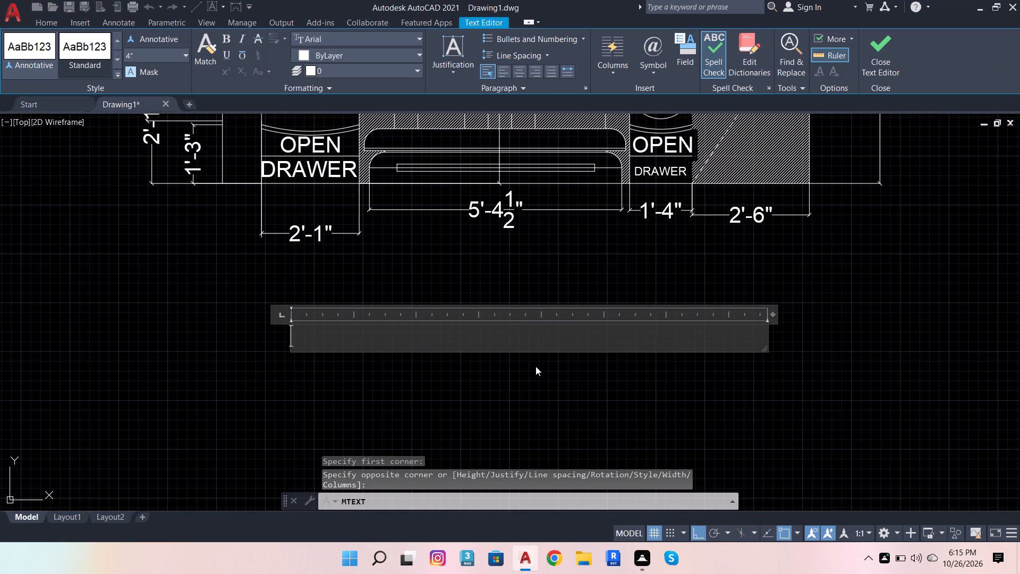
key(e)
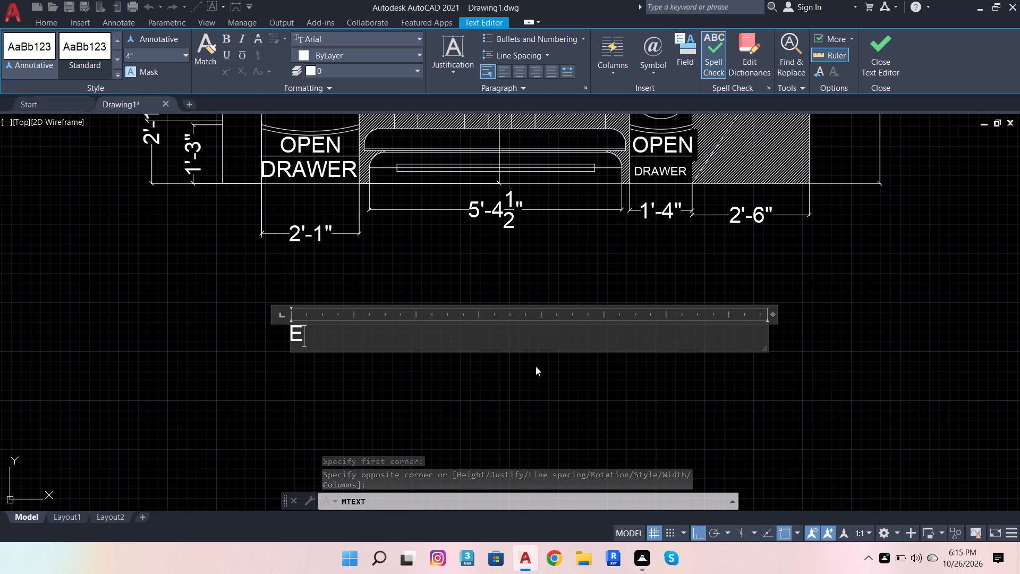
text(LEVATION)
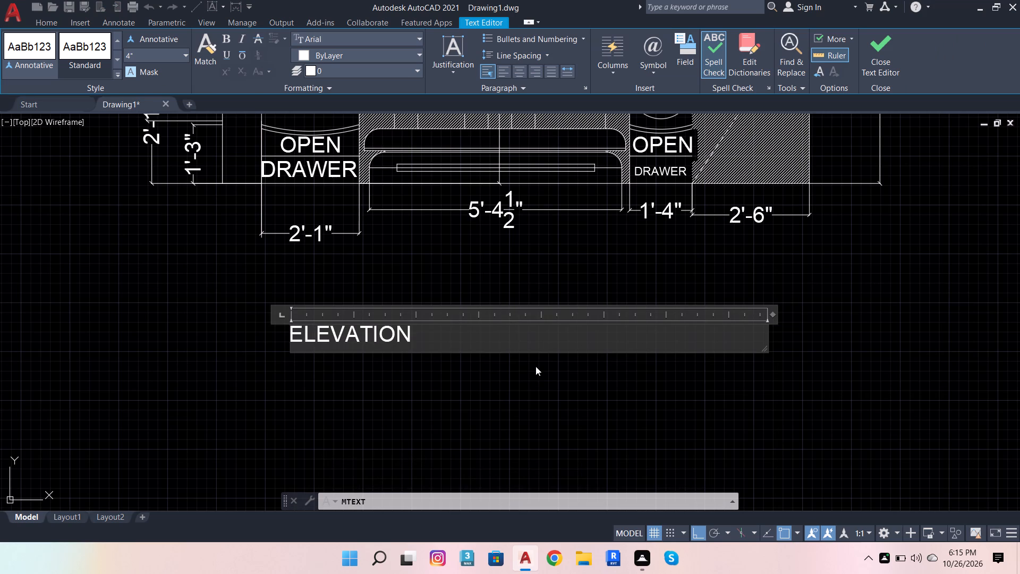
key(space)
key(a)
click(512, 442)
scroll(486, 358, down, 4)
scroll(514, 338, up, 2)
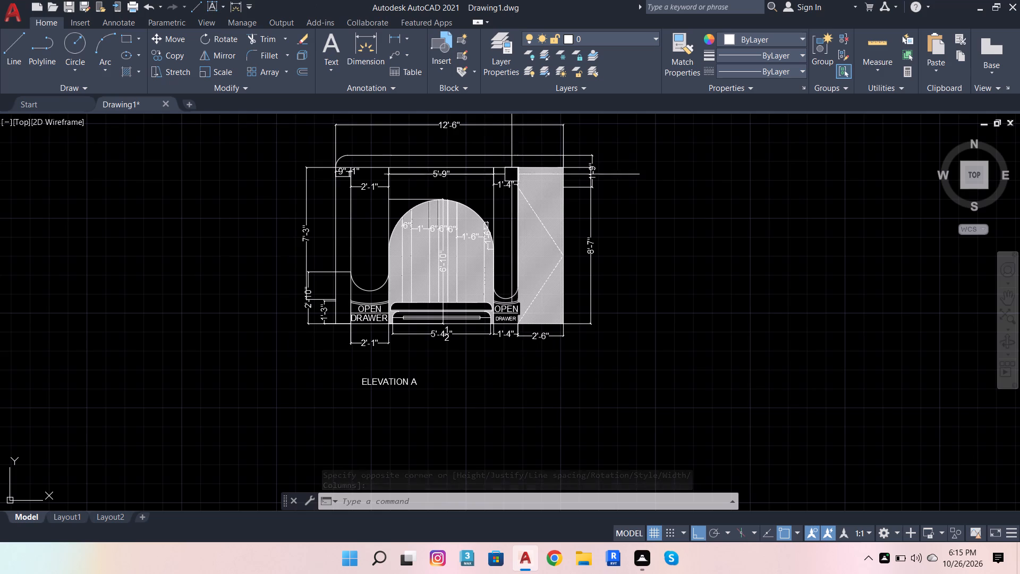
Use Trim to remove the 5'-9" dimension and the adjacent upper 1'-4" dimension below the plan's inner top line.
scroll(495, 199, up, 2)
click(258, 37)
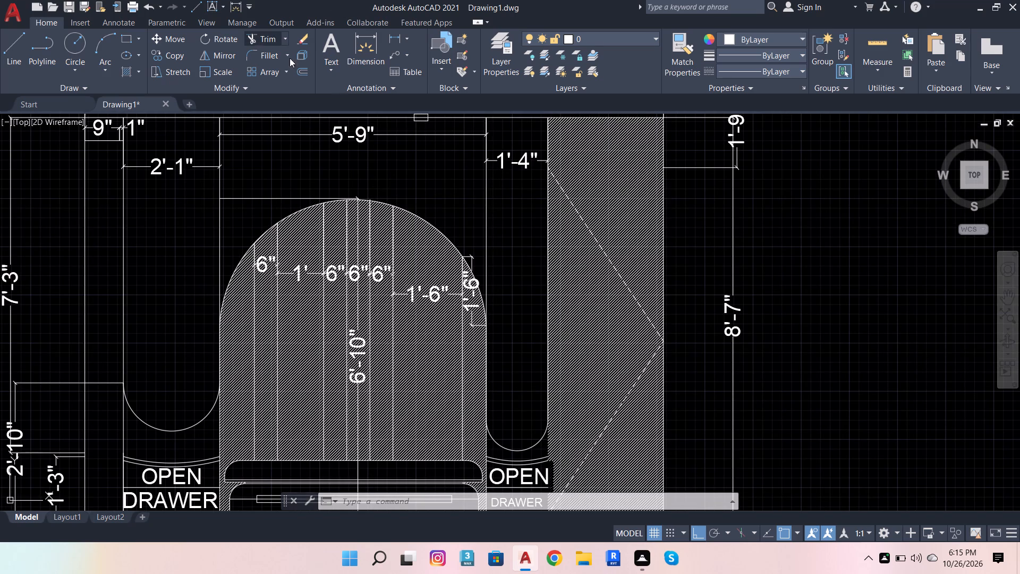
click(480, 236)
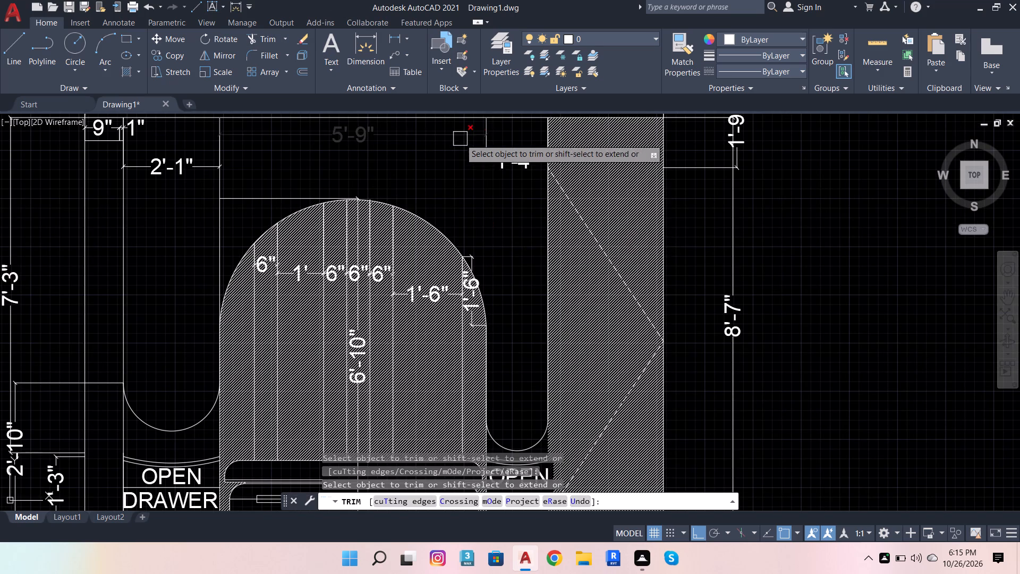
scroll(483, 139, up, 2)
scroll(484, 198, down, 2)
scroll(479, 154, up, 4)
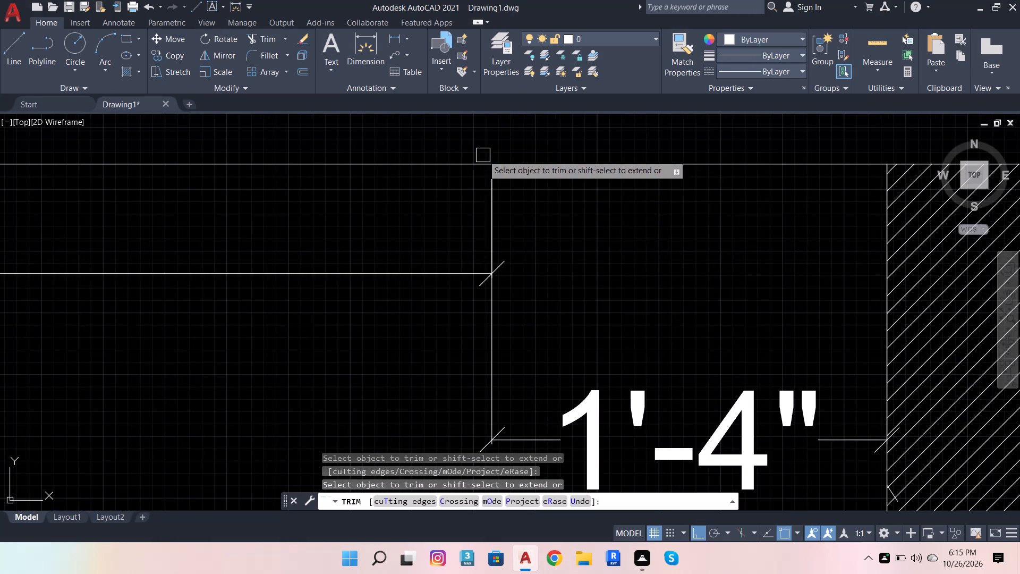
click(499, 219)
click(573, 265)
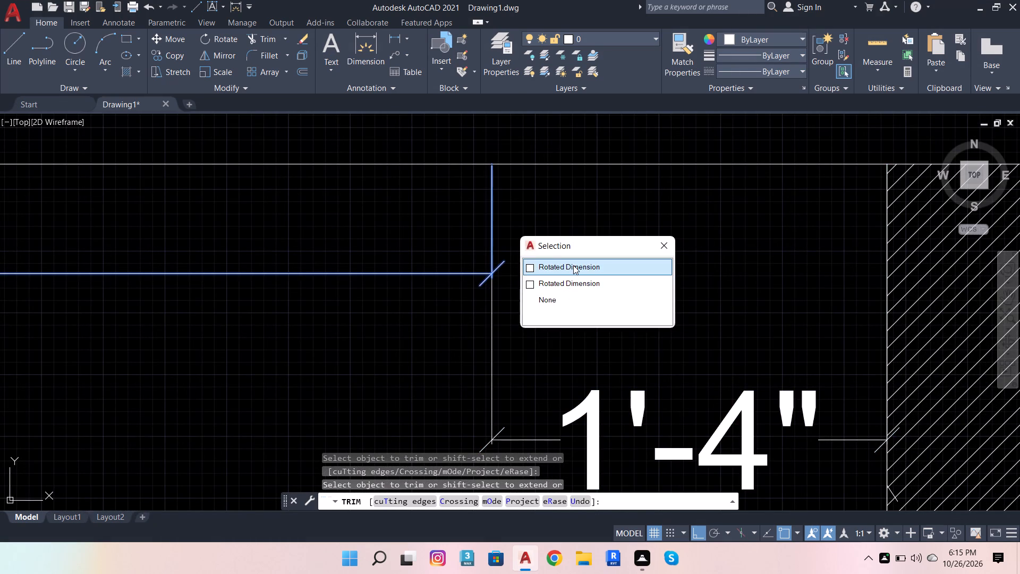
scroll(609, 281, down, 1)
click(532, 298)
scroll(596, 261, down, 4)
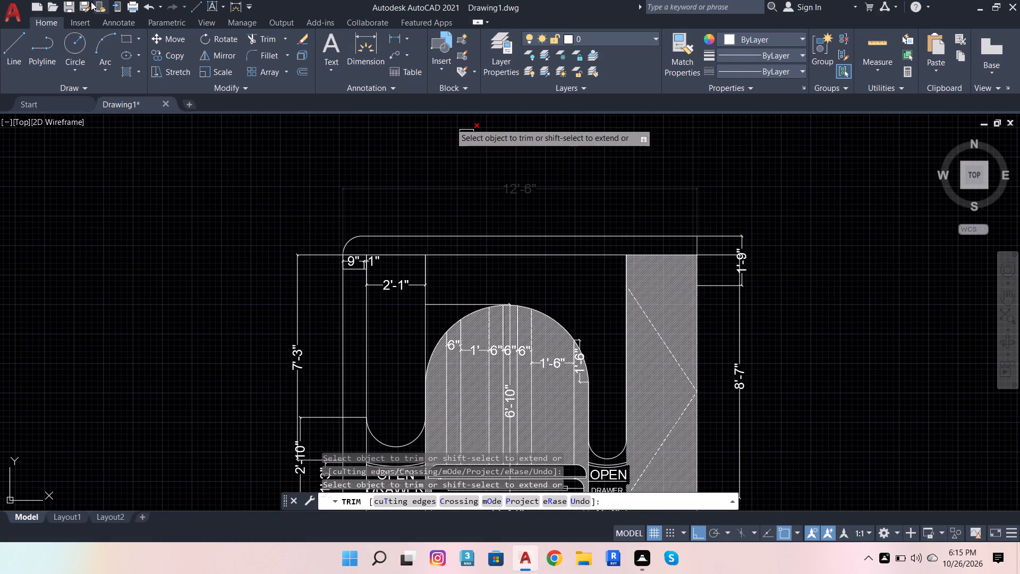
Fill the region above the central arch and down the east bay with a solid hatch in index color 61.
click(127, 75)
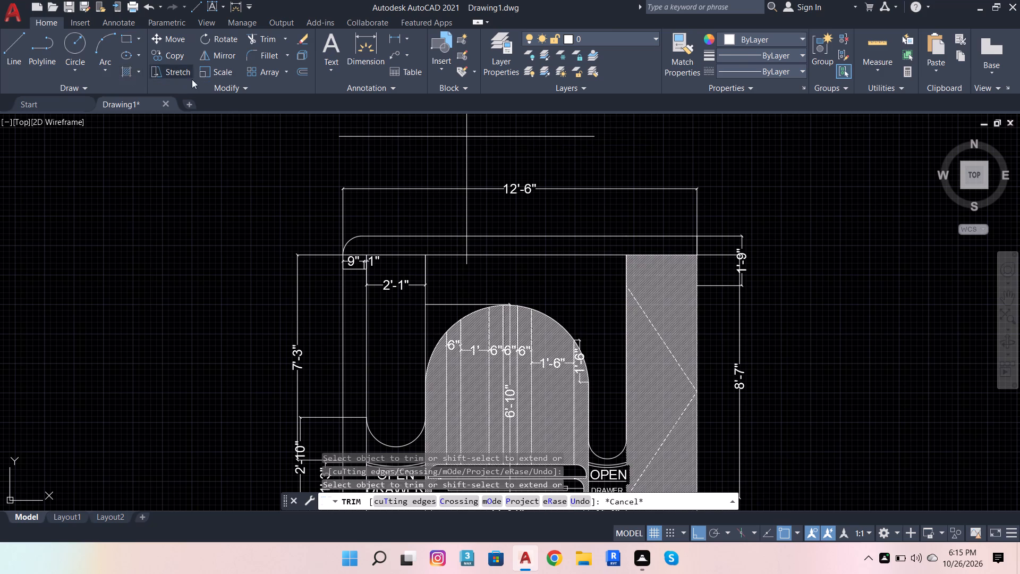
click(349, 36)
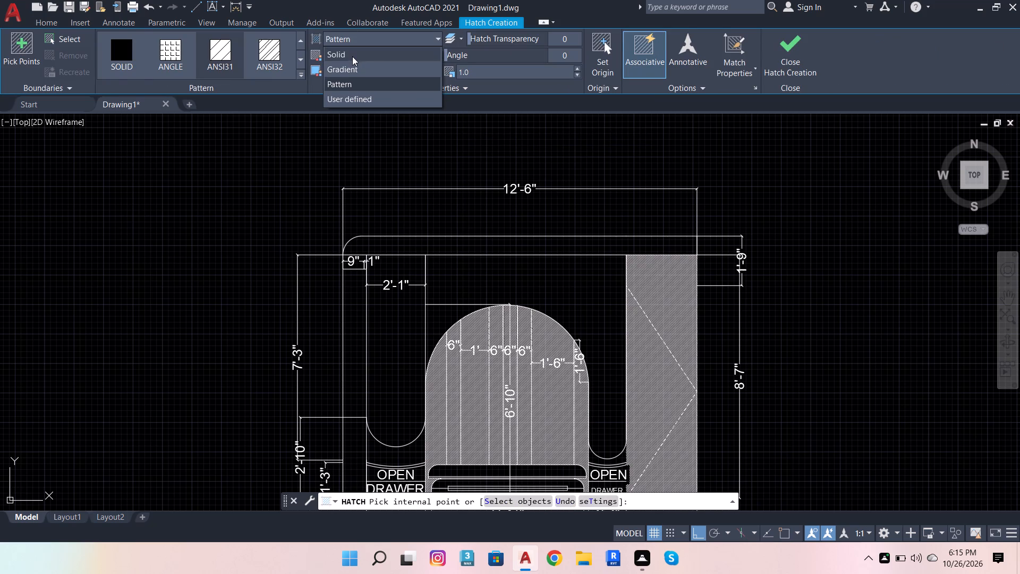
click(352, 57)
click(362, 54)
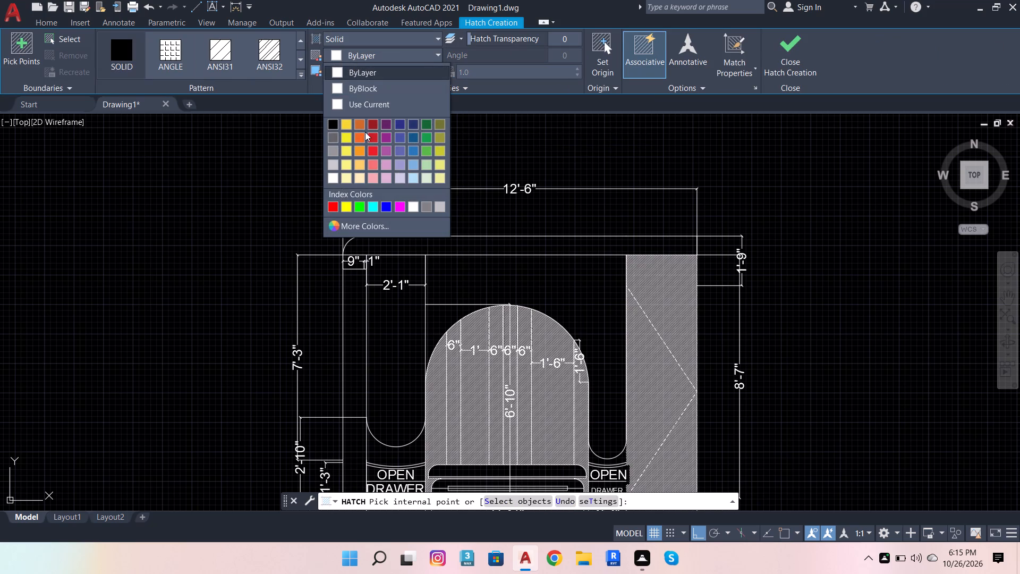
click(334, 225)
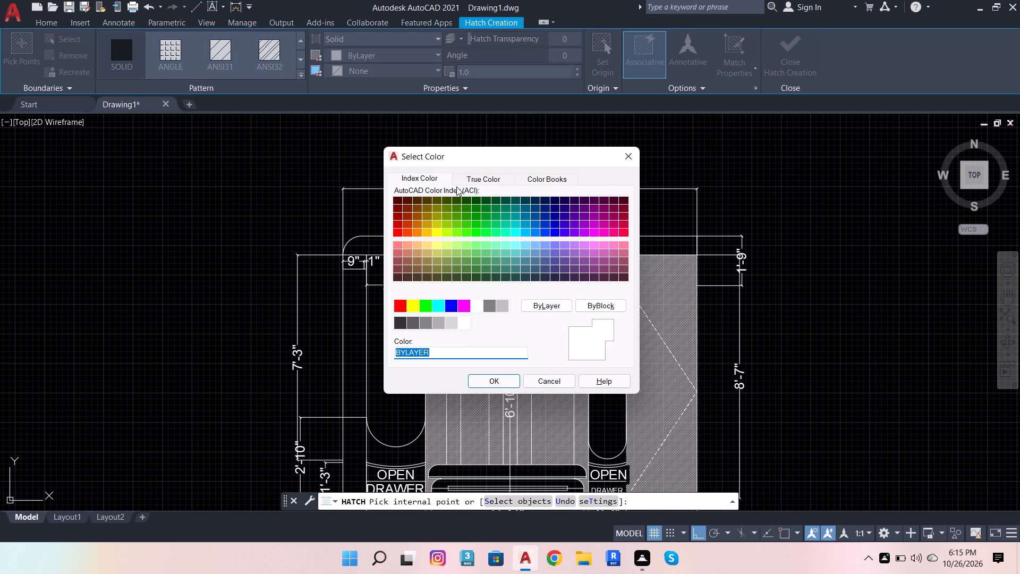
click(445, 247)
click(498, 383)
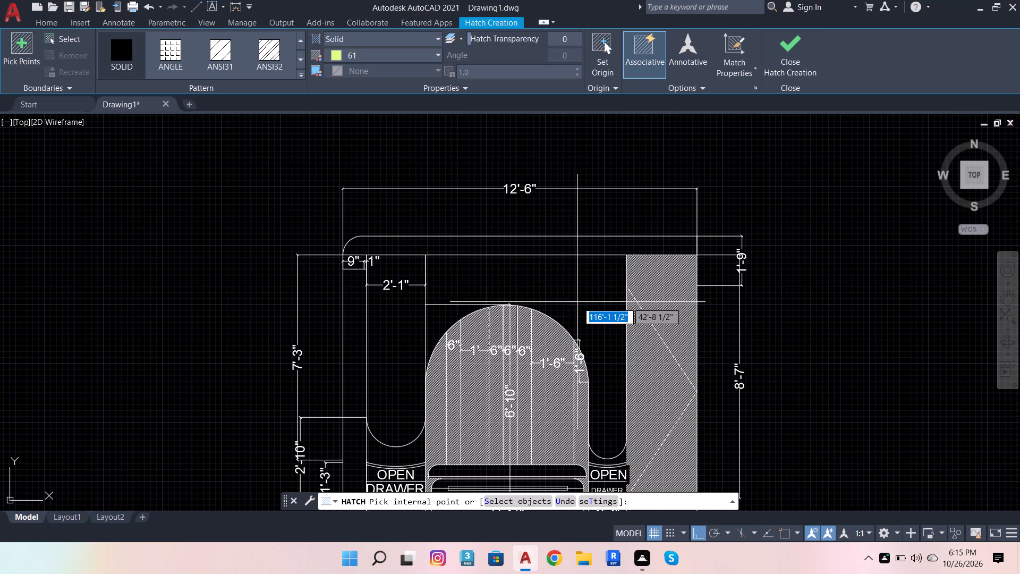
click(553, 296)
scroll(587, 345, up, 3)
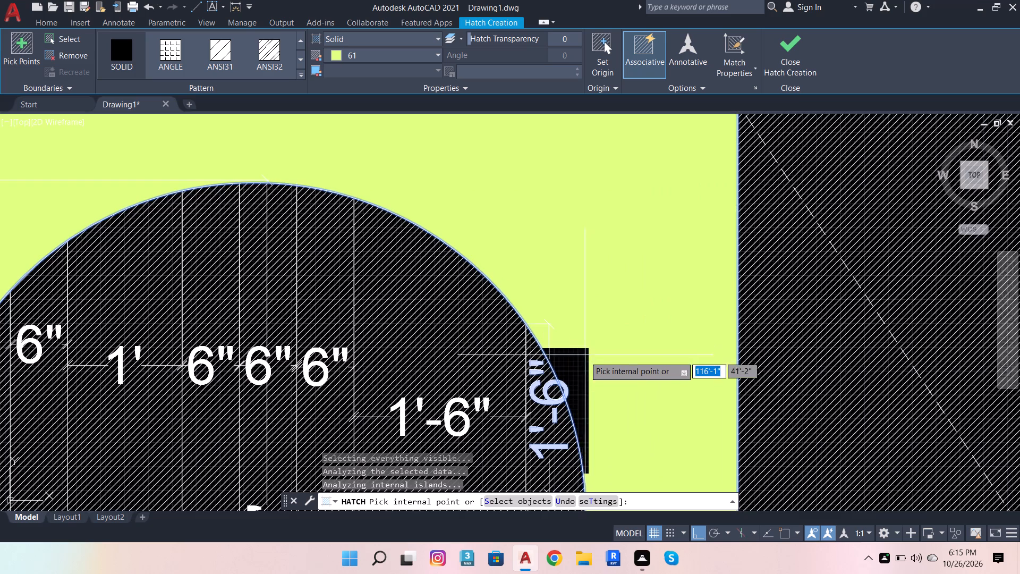
click(577, 373)
scroll(612, 300, down, 3)
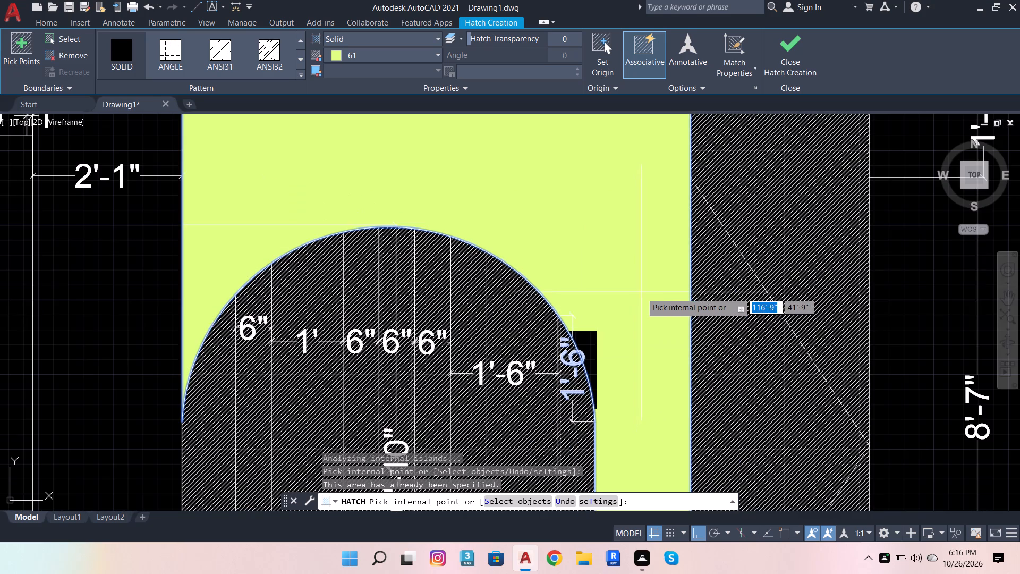
key(Escape)
Erase the vertical 1'-6" dimension on the arch's east edge.
scroll(573, 410, up, 2)
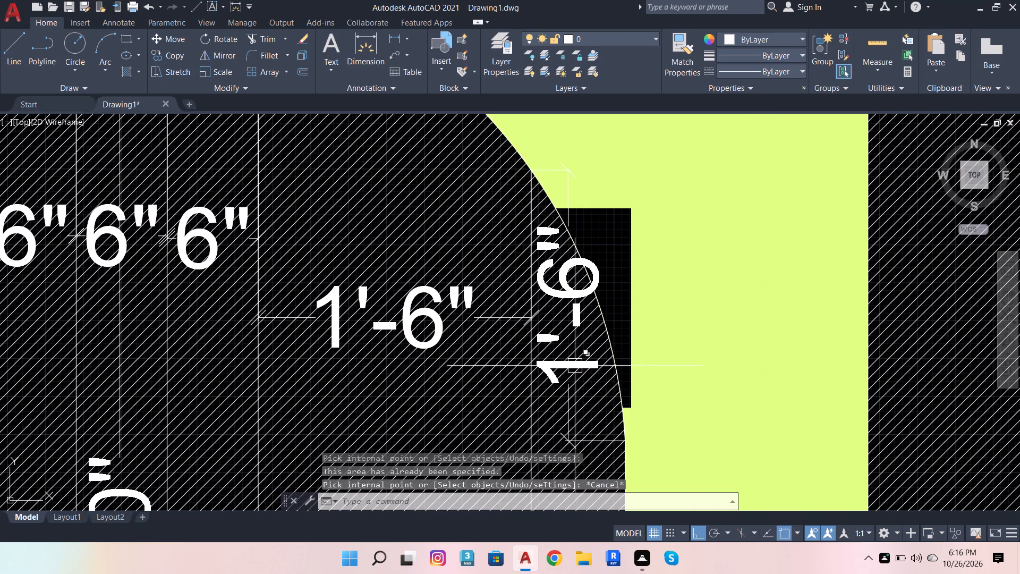
click(575, 365)
key(shift+Delete)
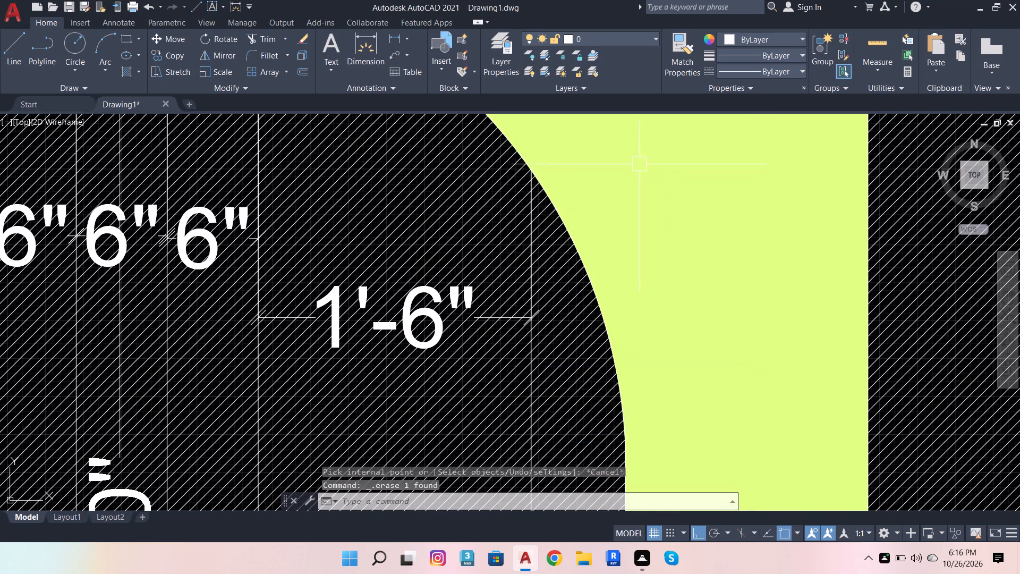
scroll(663, 117, down, 4)
scroll(710, 266, down, 2)
scroll(711, 243, up, 4)
scroll(624, 309, down, 2)
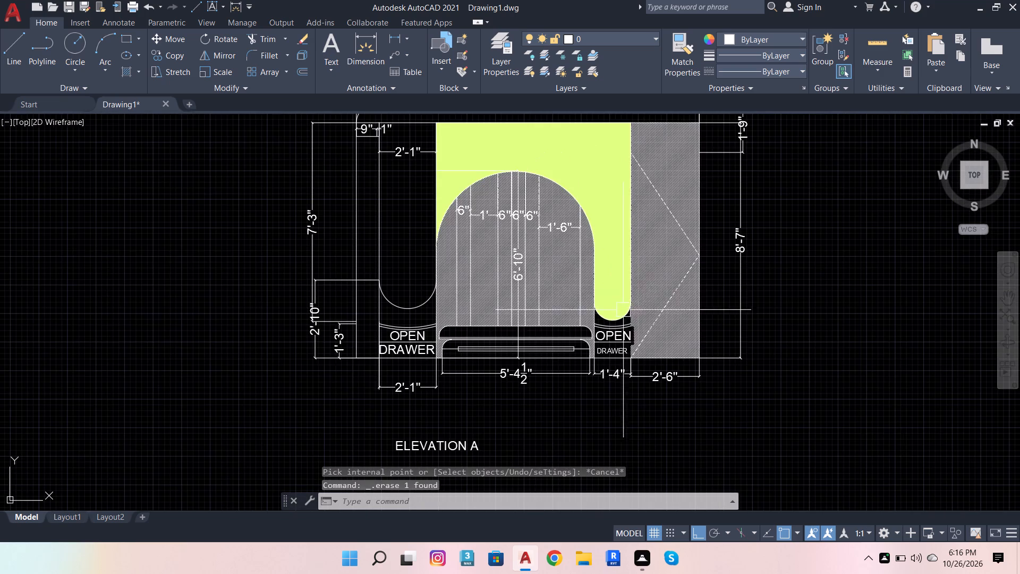
key(Escape)
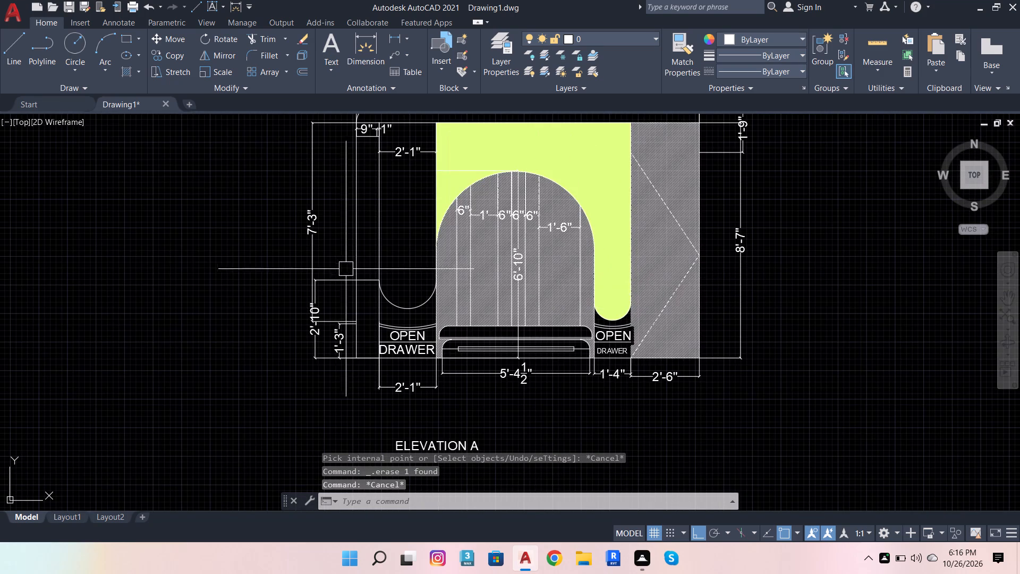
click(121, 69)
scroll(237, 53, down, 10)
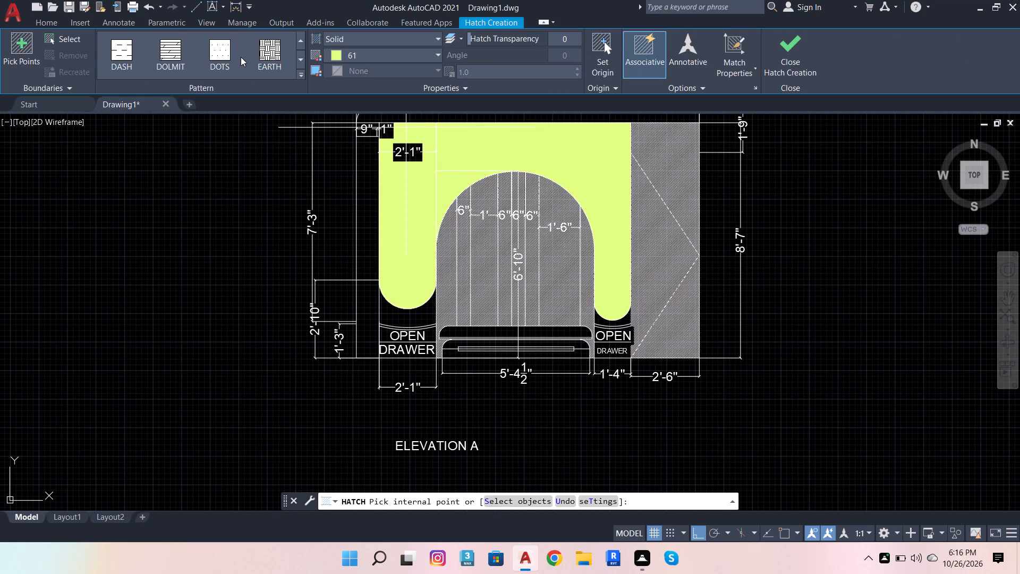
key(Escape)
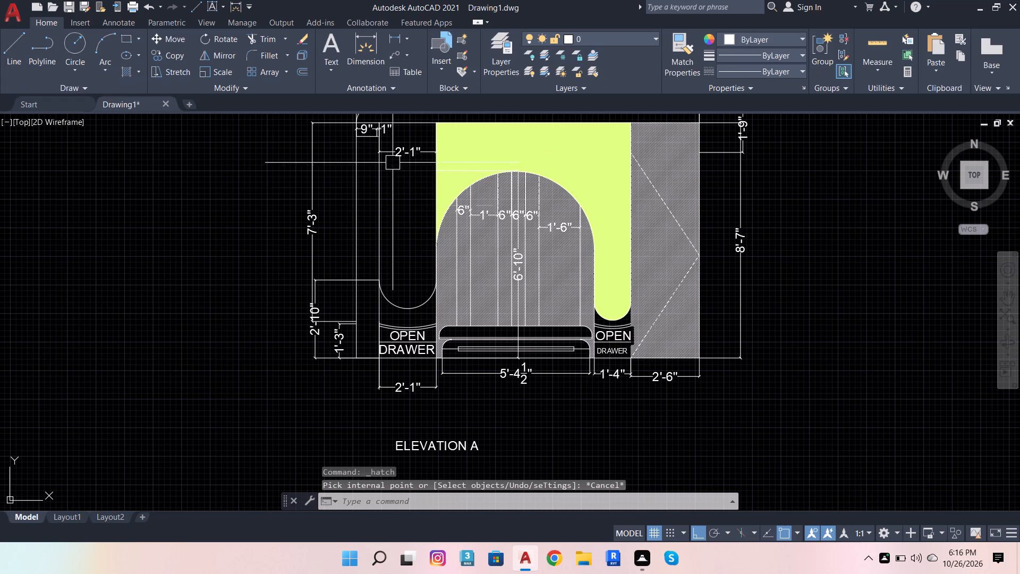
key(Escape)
Fill the semicircular-ended west bay with a GR_CYLIN gradient hatch in blue and yellow.
click(122, 74)
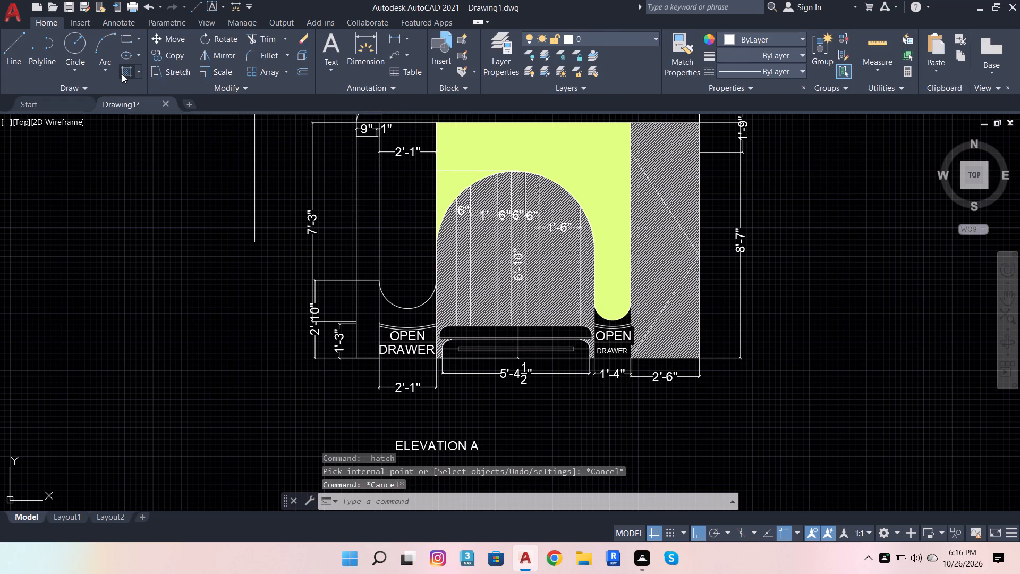
scroll(202, 61, down, 10)
scroll(203, 64, up, 4)
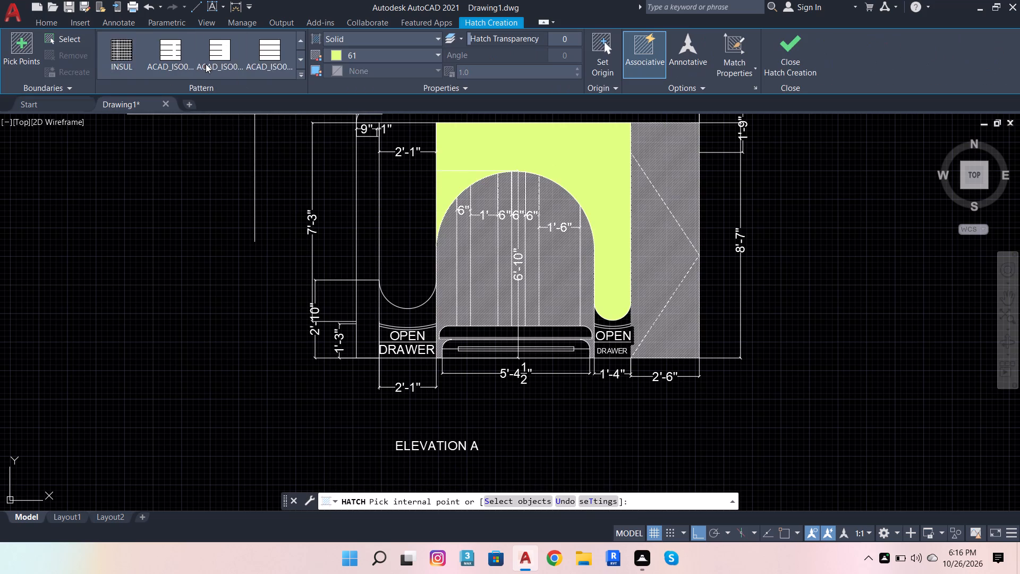
scroll(206, 64, up, 7)
scroll(206, 64, down, 5)
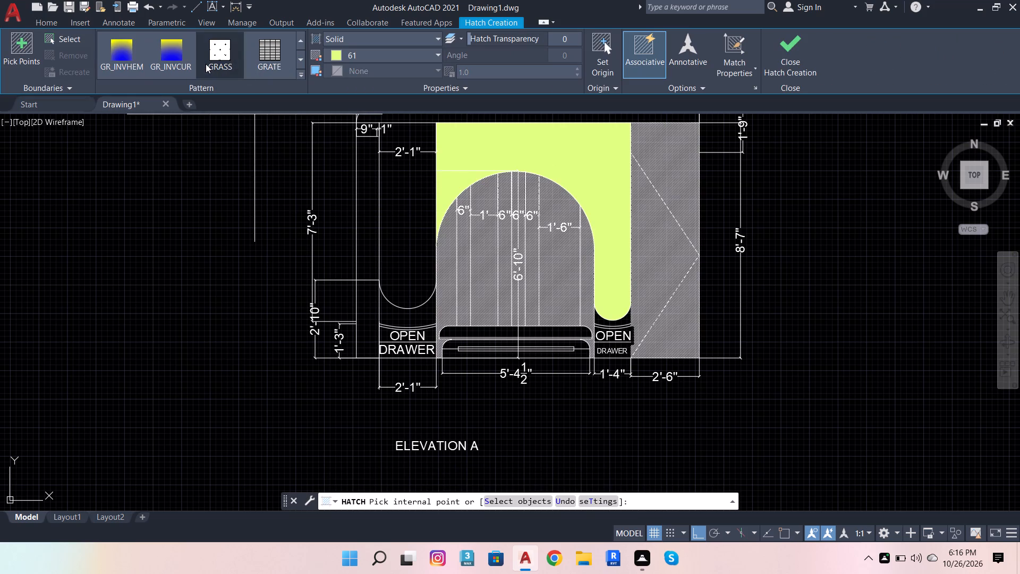
scroll(174, 44, down, 1)
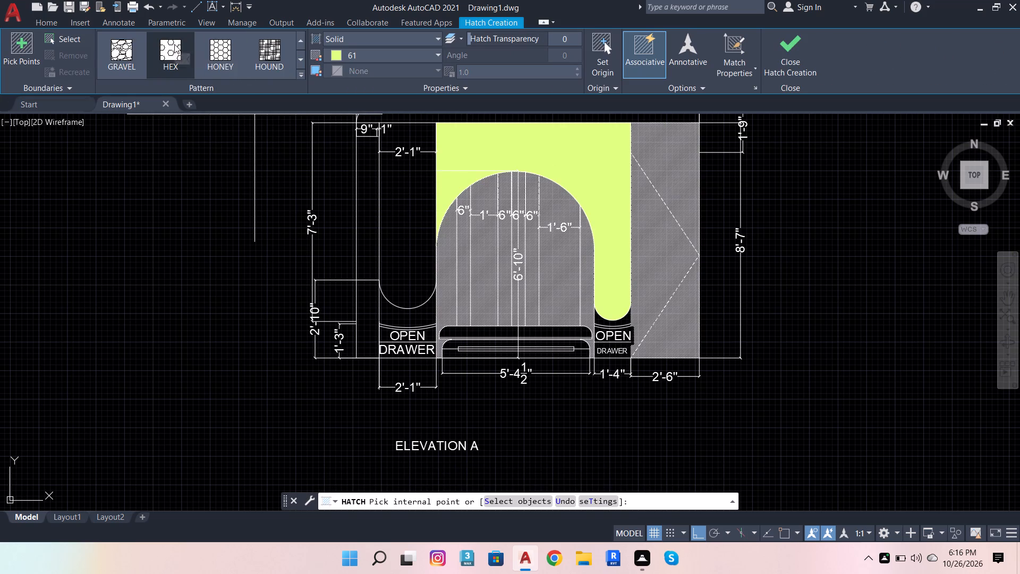
scroll(174, 44, down, 14)
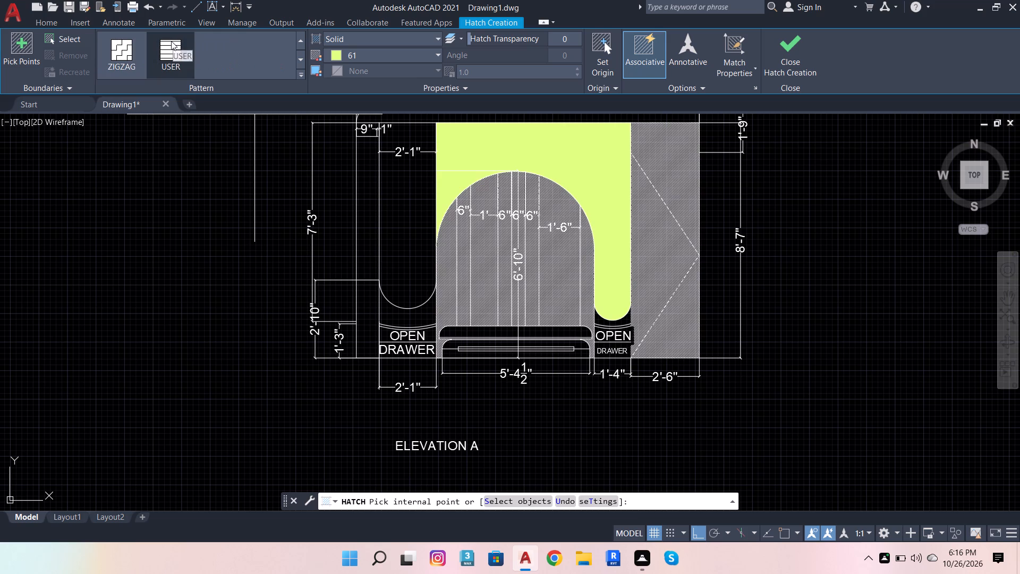
scroll(171, 41, up, 11)
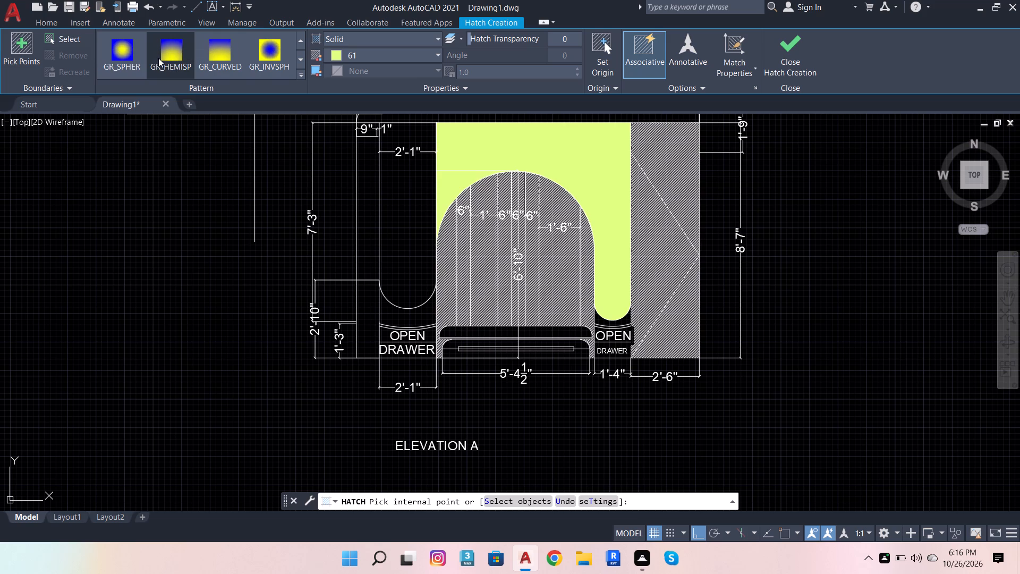
scroll(190, 53, up, 1)
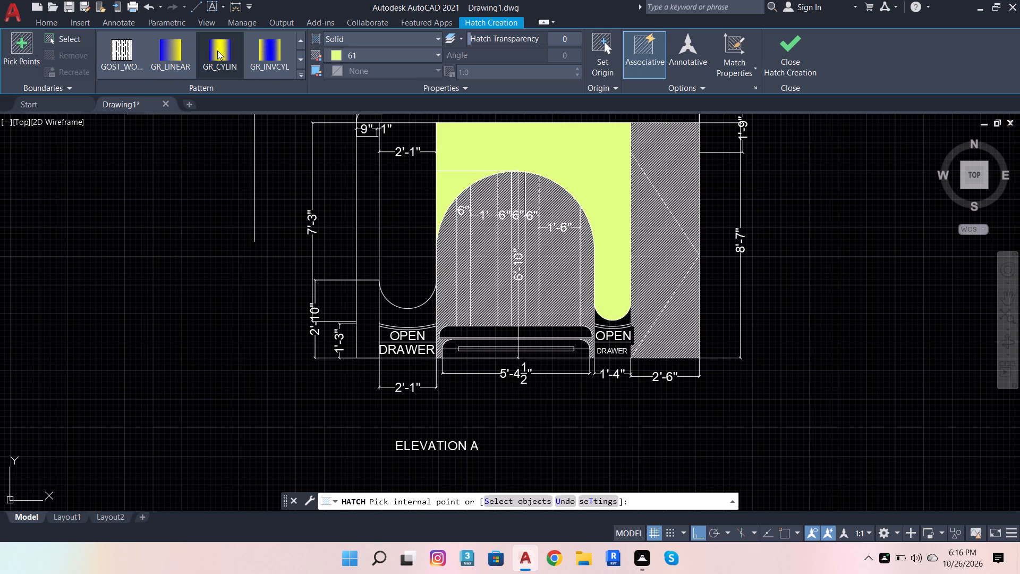
click(219, 50)
click(416, 207)
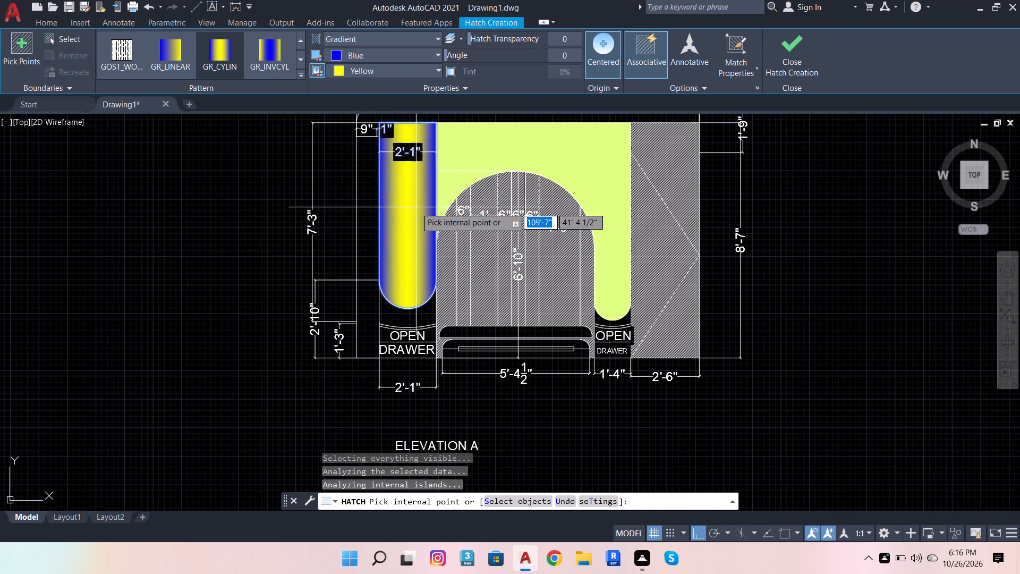
key(Escape)
Set the first gradient color of the west bay's cylindrical hatch to index color 255.
double_click(395, 222)
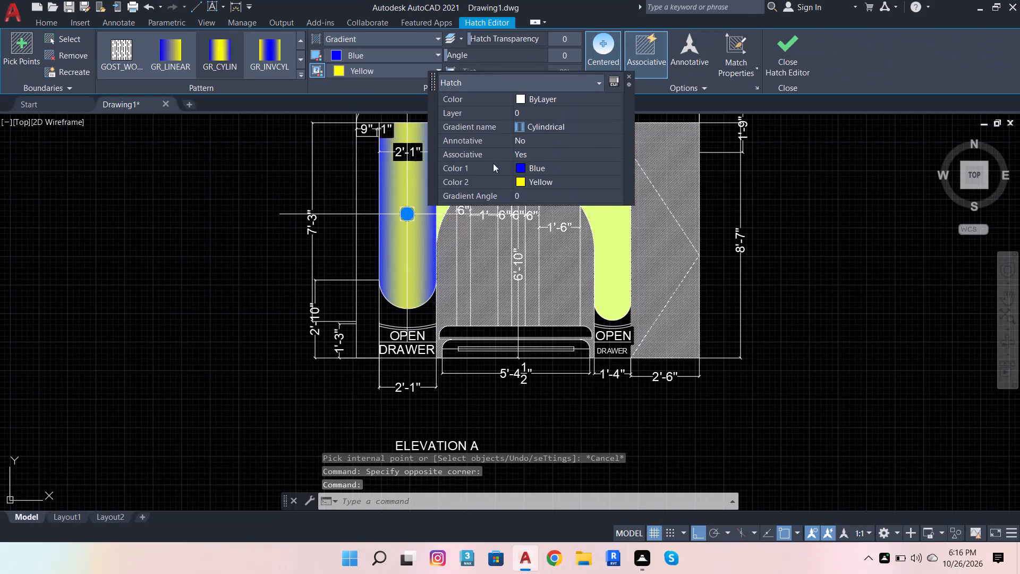
click(558, 164)
click(559, 167)
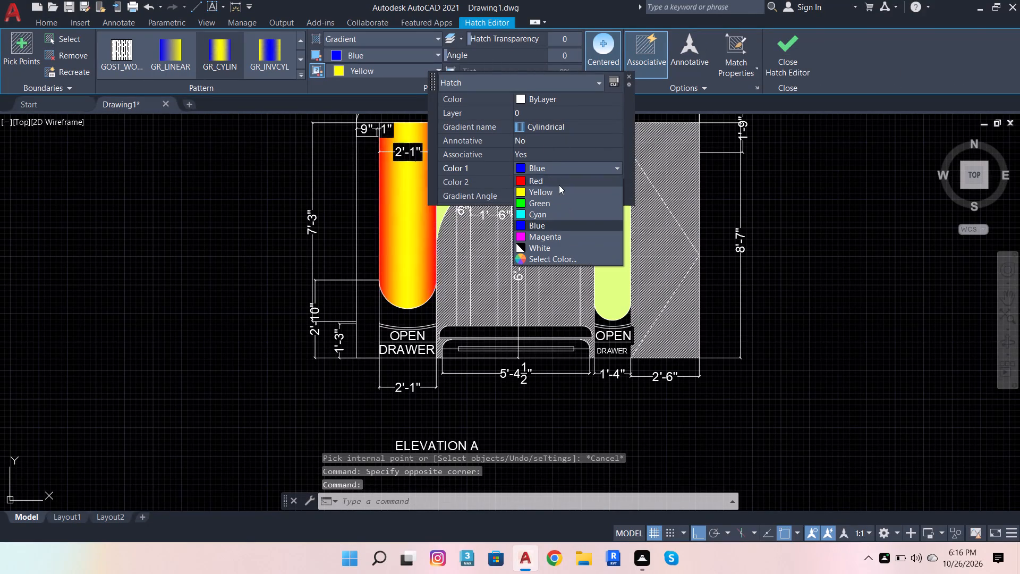
click(548, 254)
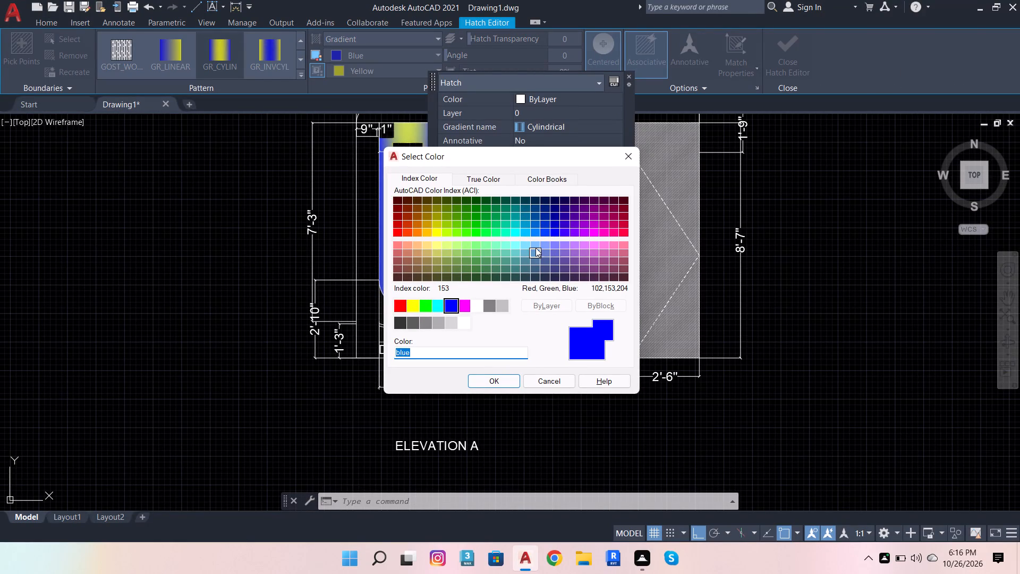
click(527, 247)
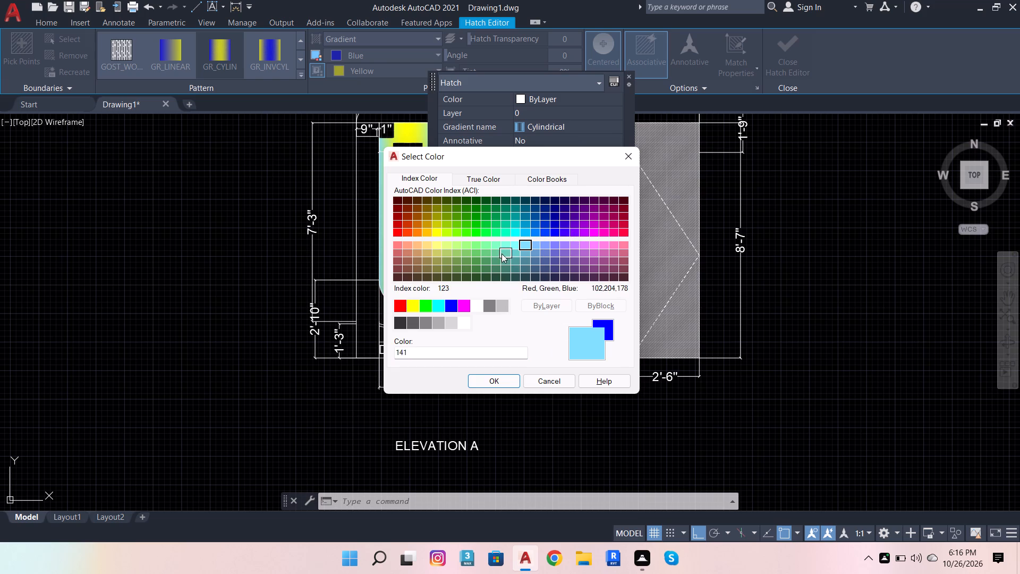
click(467, 324)
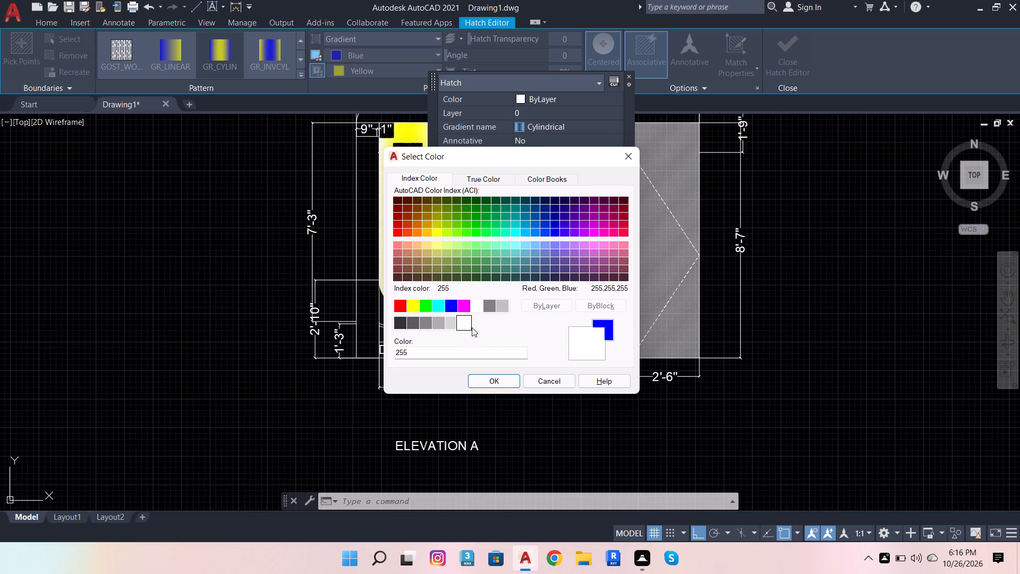
click(499, 385)
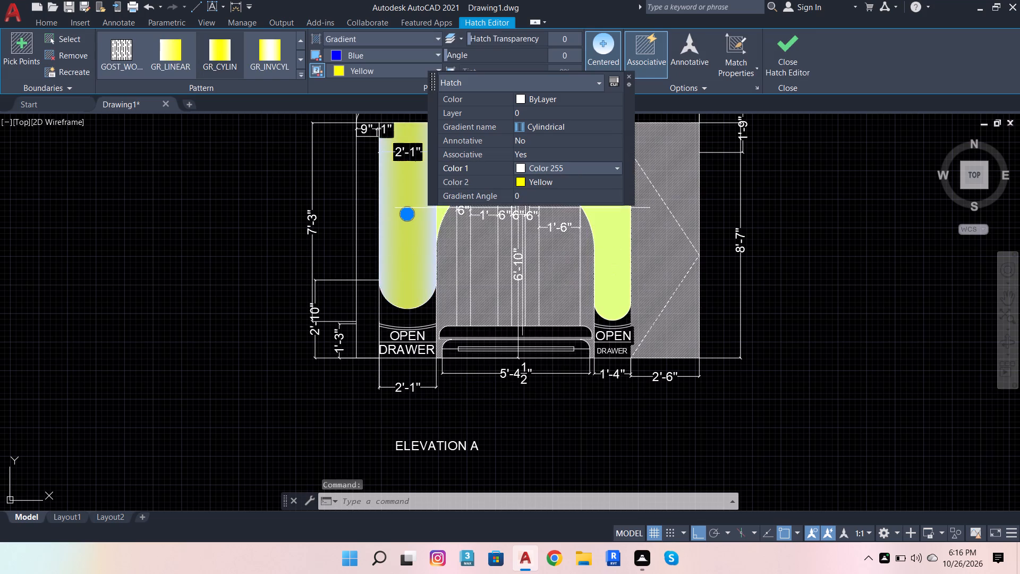
Set the second gradient color of the west bay's cylindrical hatch to index color 150.
click(522, 181)
click(522, 181)
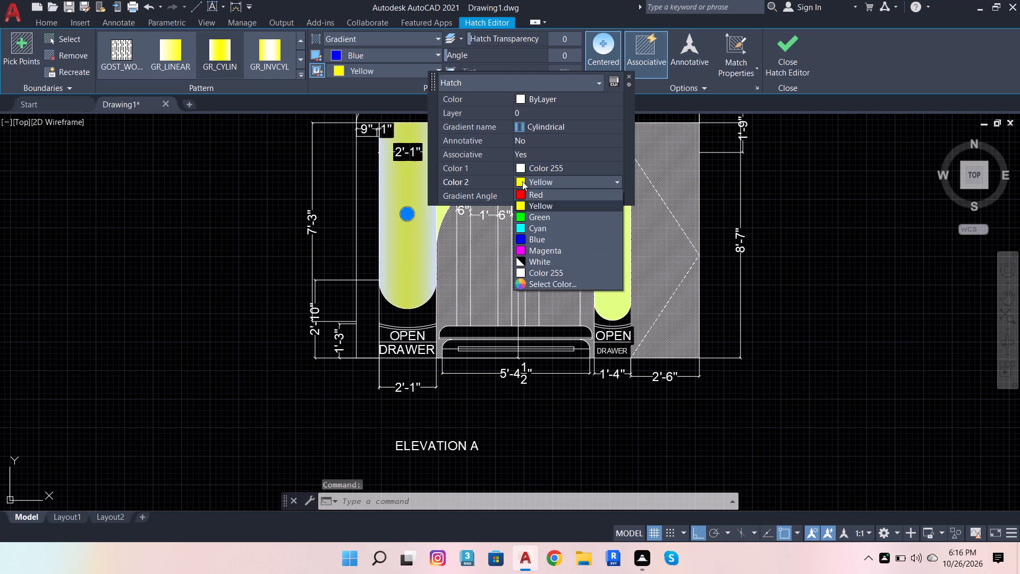
click(528, 280)
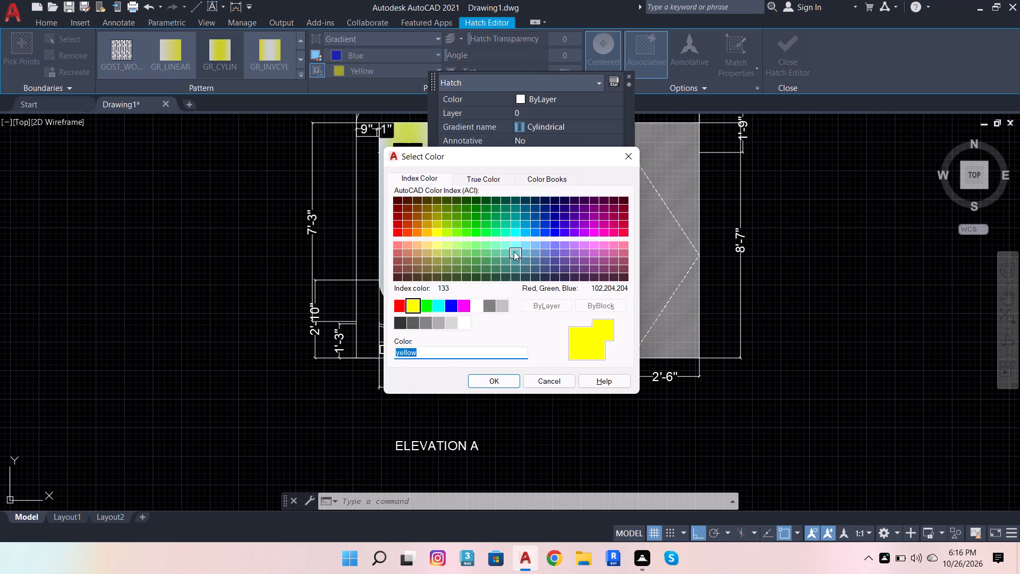
click(507, 242)
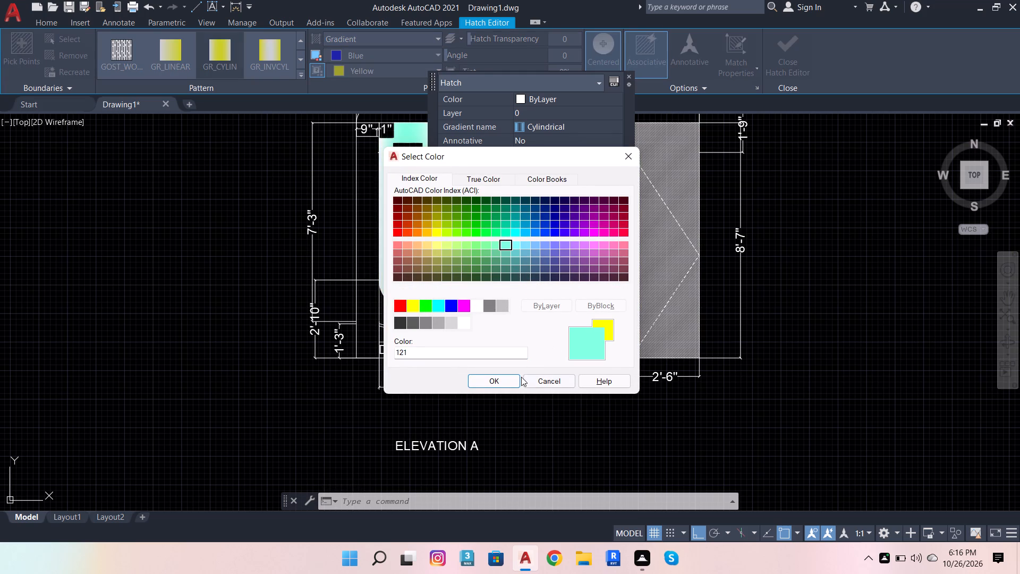
click(537, 232)
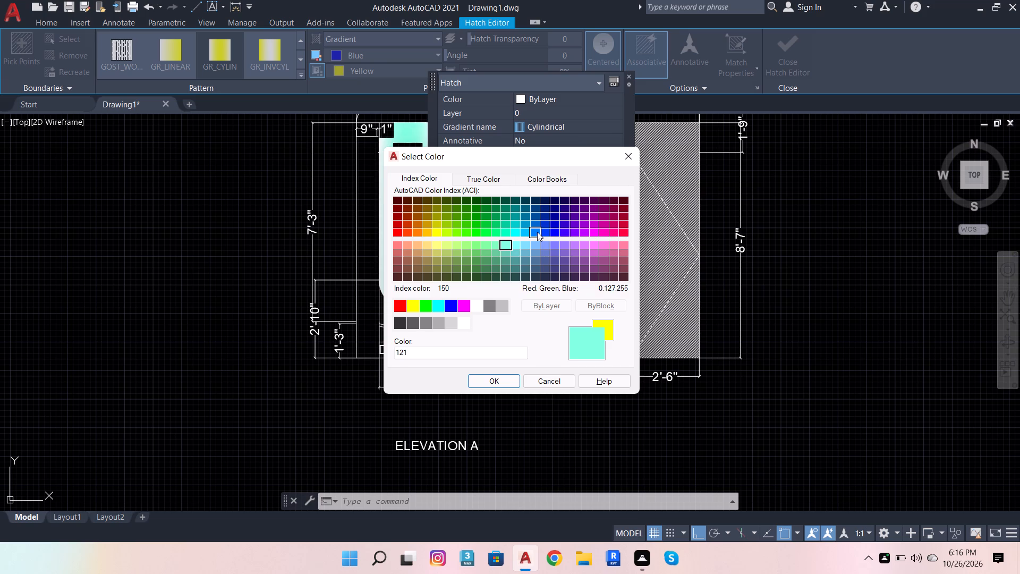
click(507, 377)
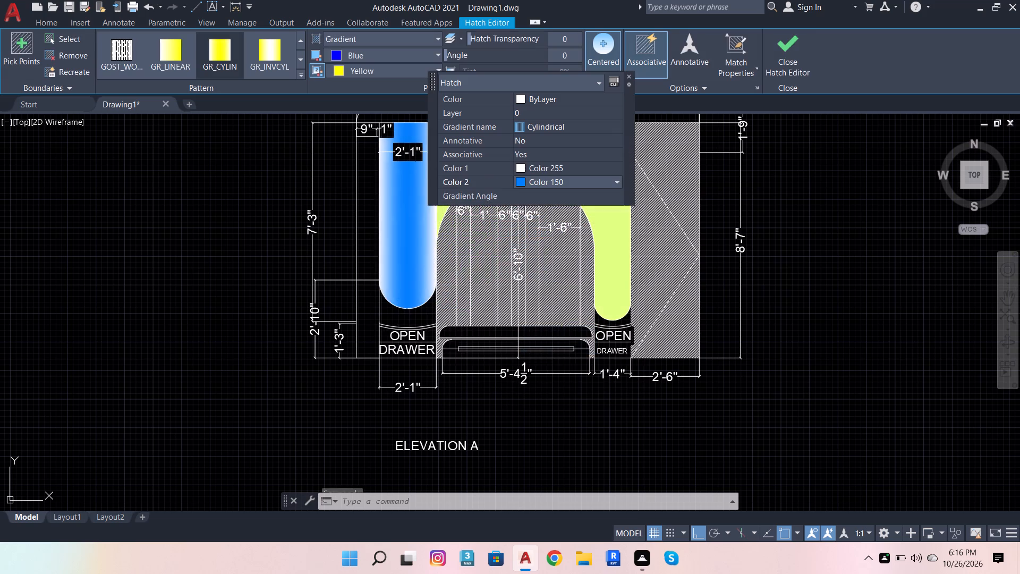
click(630, 75)
scroll(511, 296, down, 2)
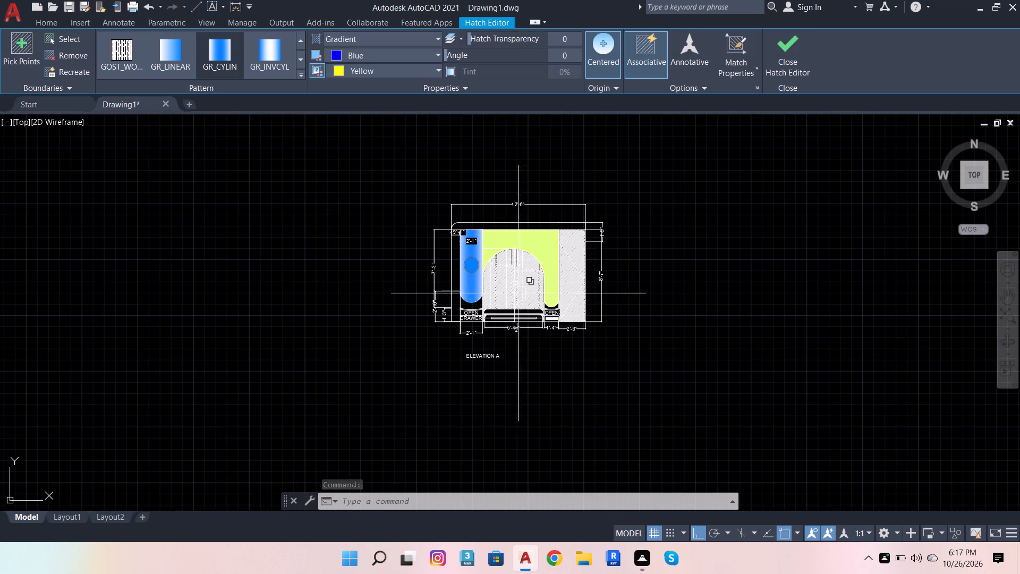
key(Escape)
scroll(405, 277, up, 2)
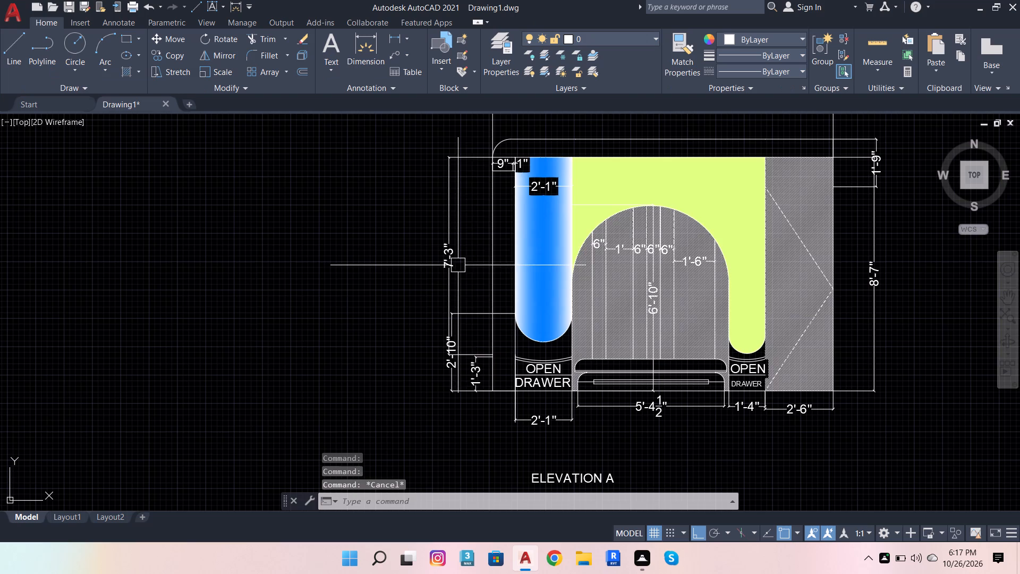
Start saving the drawing and browse to the work folder inside fuji interior on drive D.
key(ctrl+s)
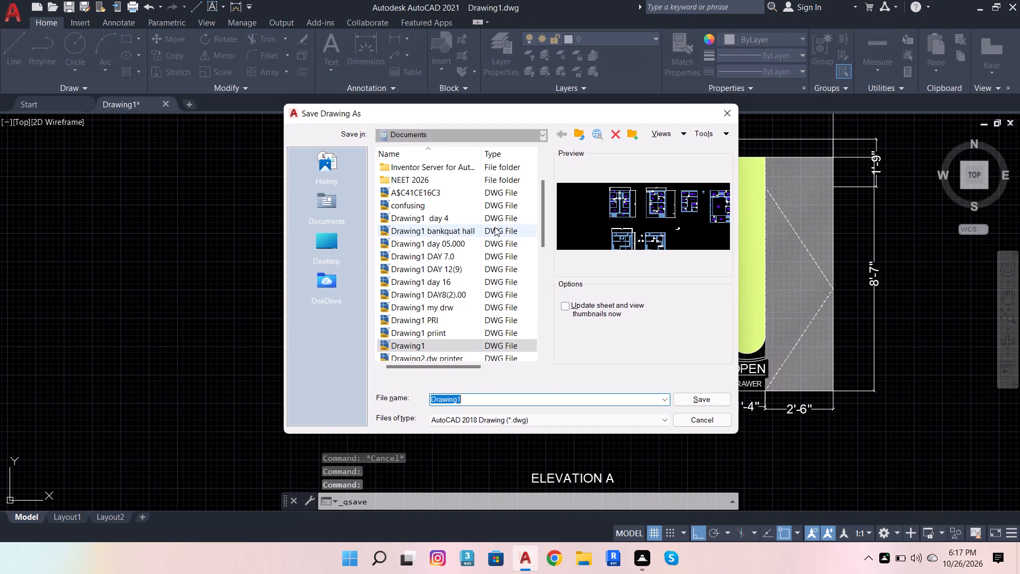
double_click(327, 247)
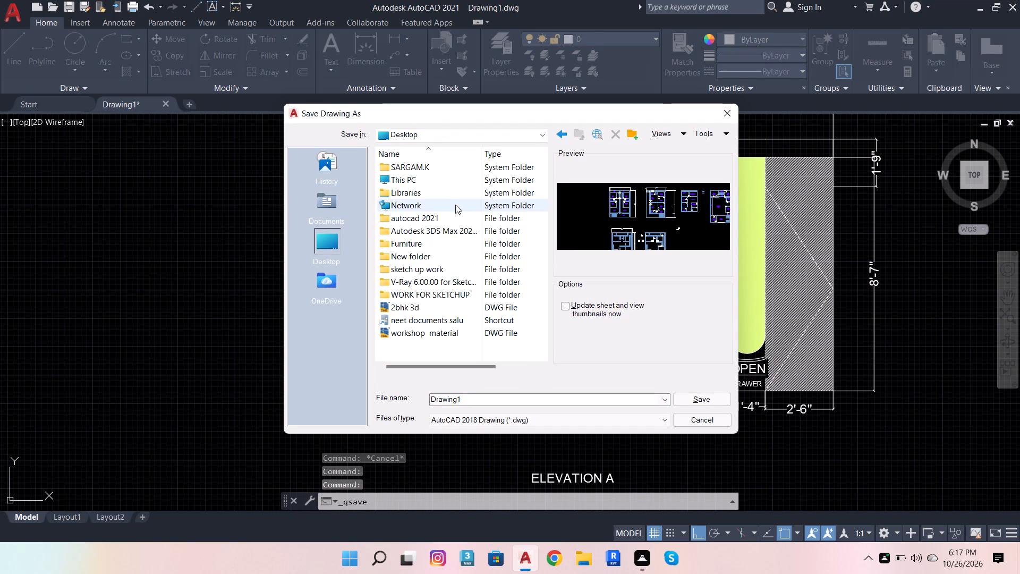
double_click(437, 182)
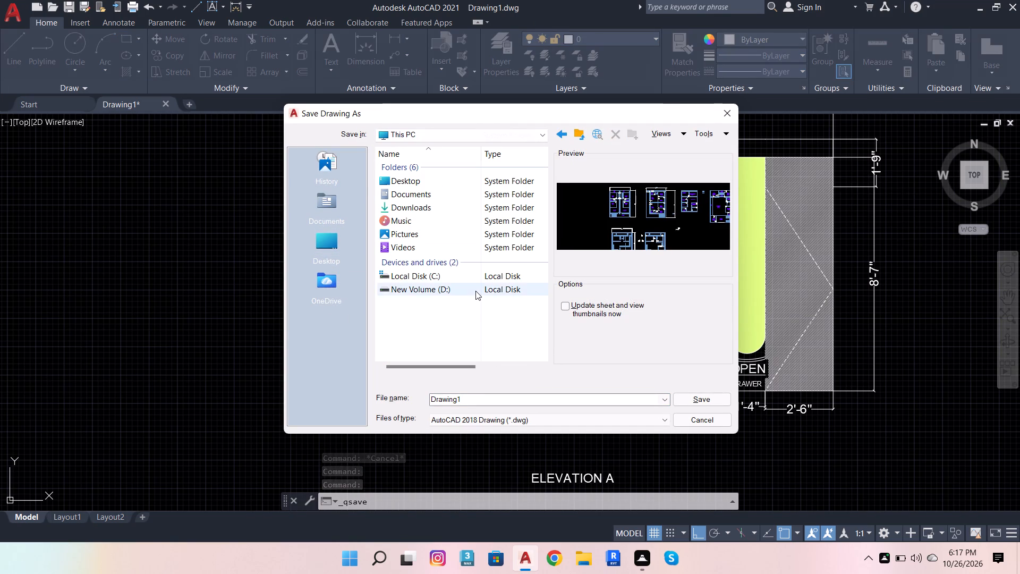
click(475, 291)
double_click(475, 290)
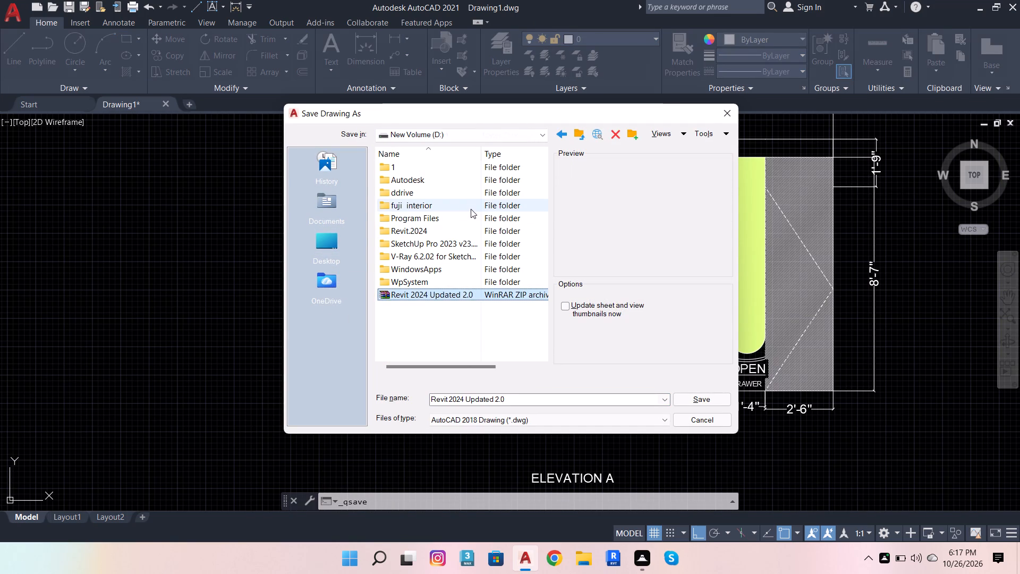
double_click(471, 209)
click(460, 192)
click(460, 192)
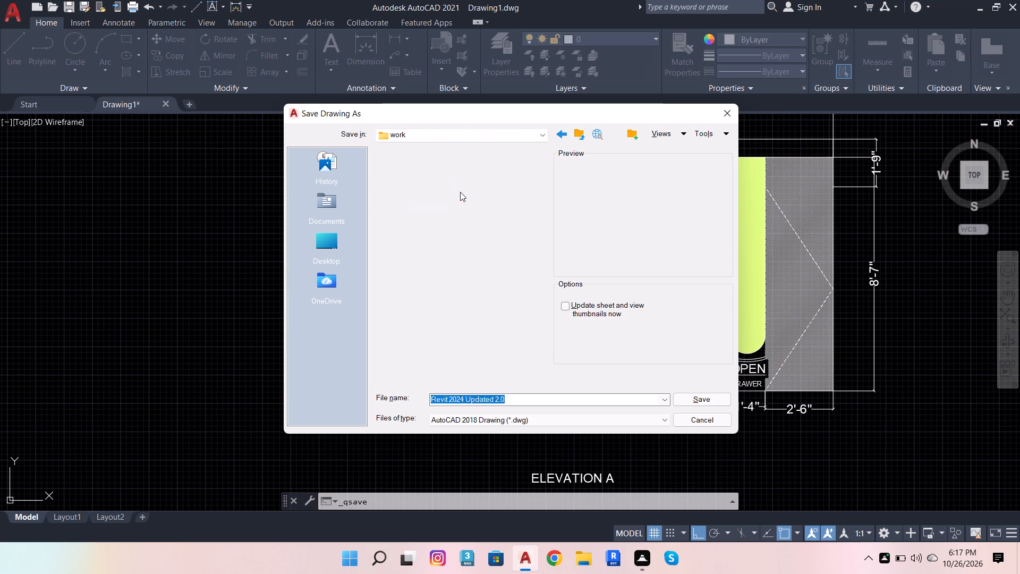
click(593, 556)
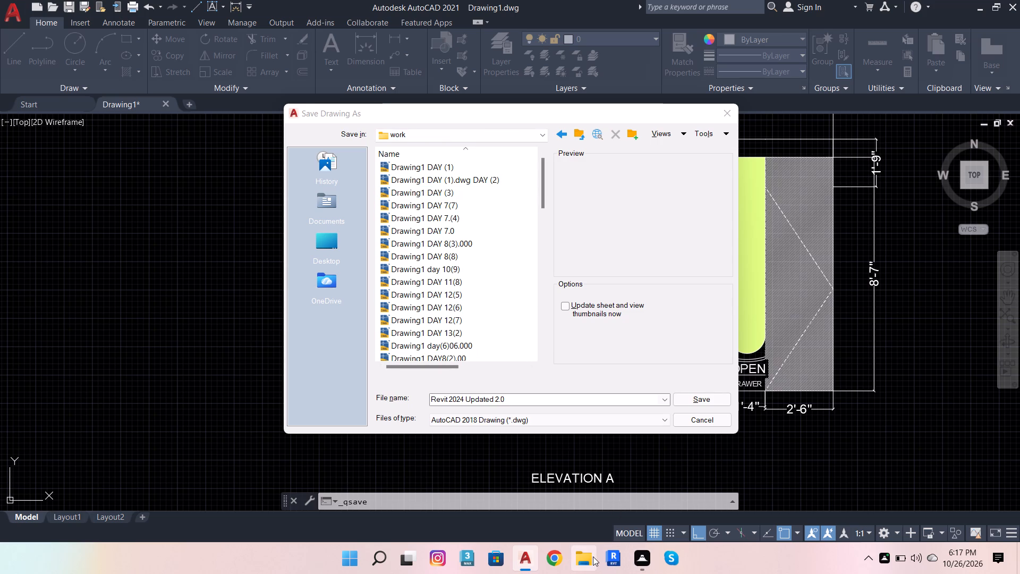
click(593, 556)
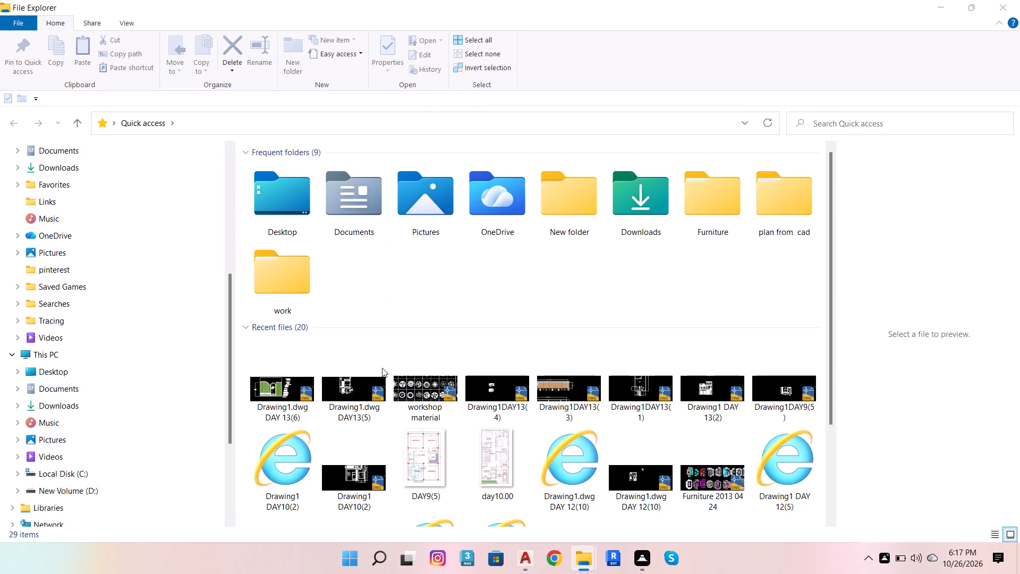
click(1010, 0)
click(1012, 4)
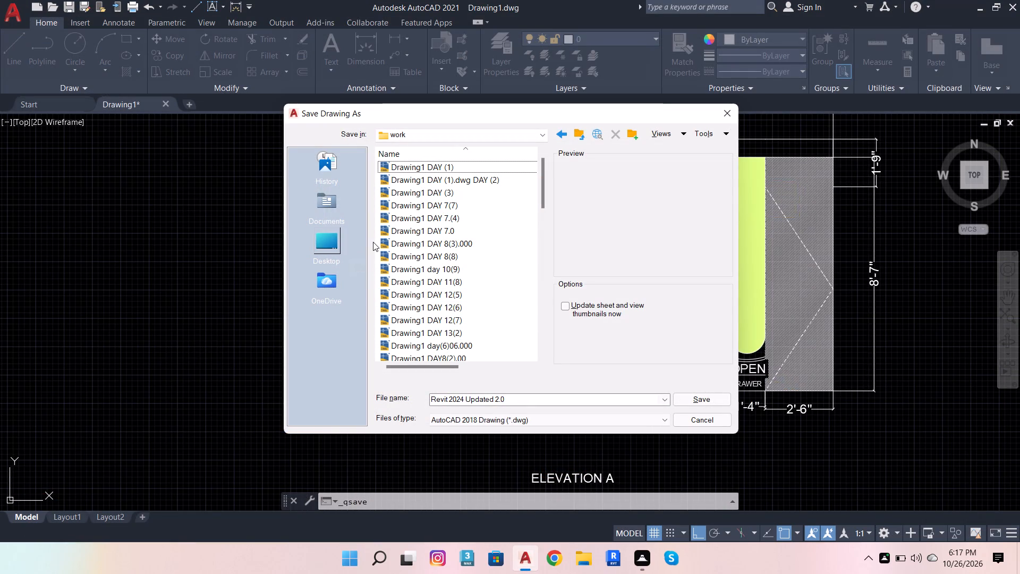
Save the drawing in the work folder as Drawing1.dwg DAY 13(7).dwg, based on the earlier DAY 13(6) file name.
double_click(521, 400)
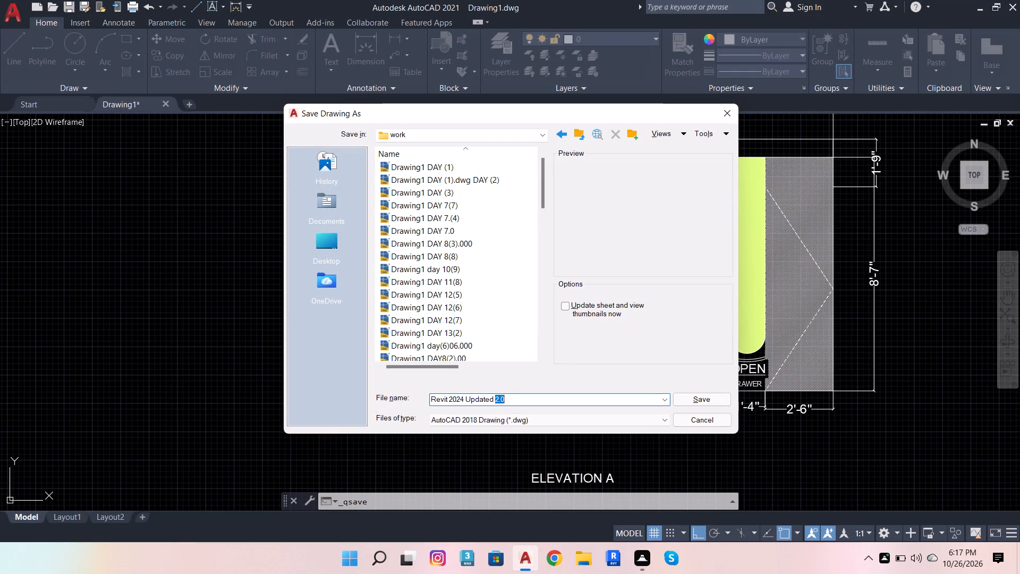
click(519, 399)
key(ctrl+z)
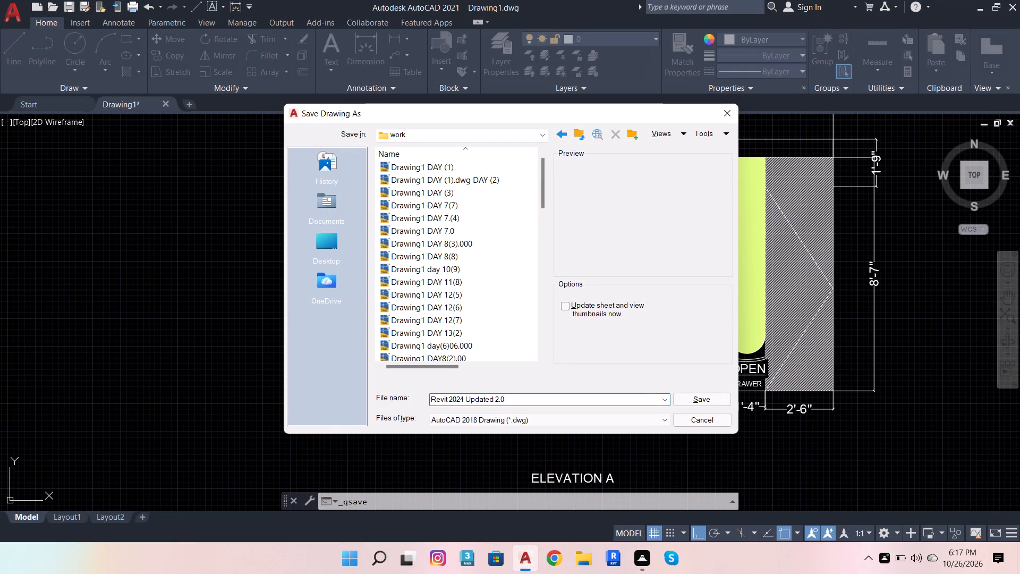
key(ctrl+z)
key(ctrl+z)
click(508, 398)
click(667, 402)
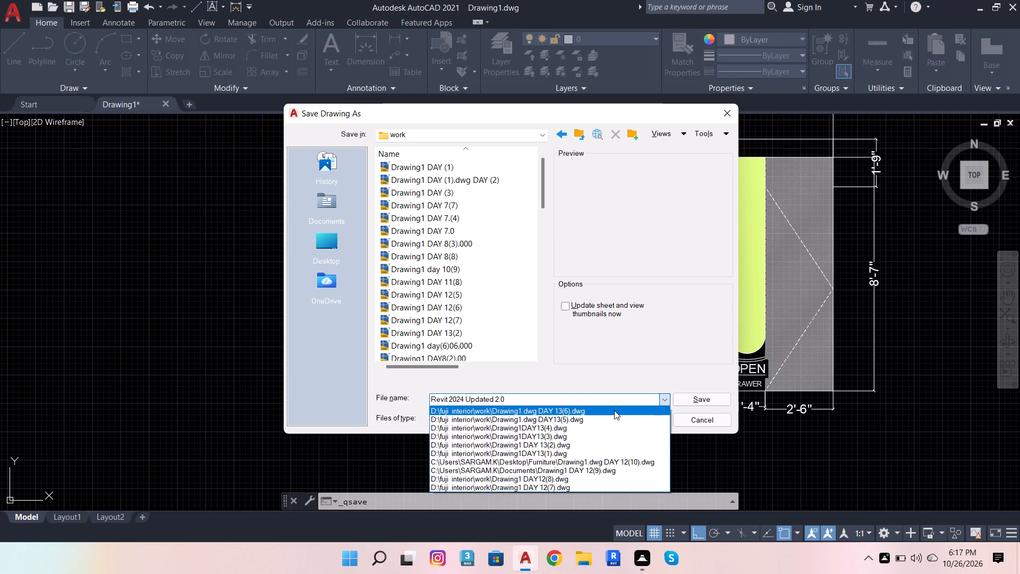
click(614, 410)
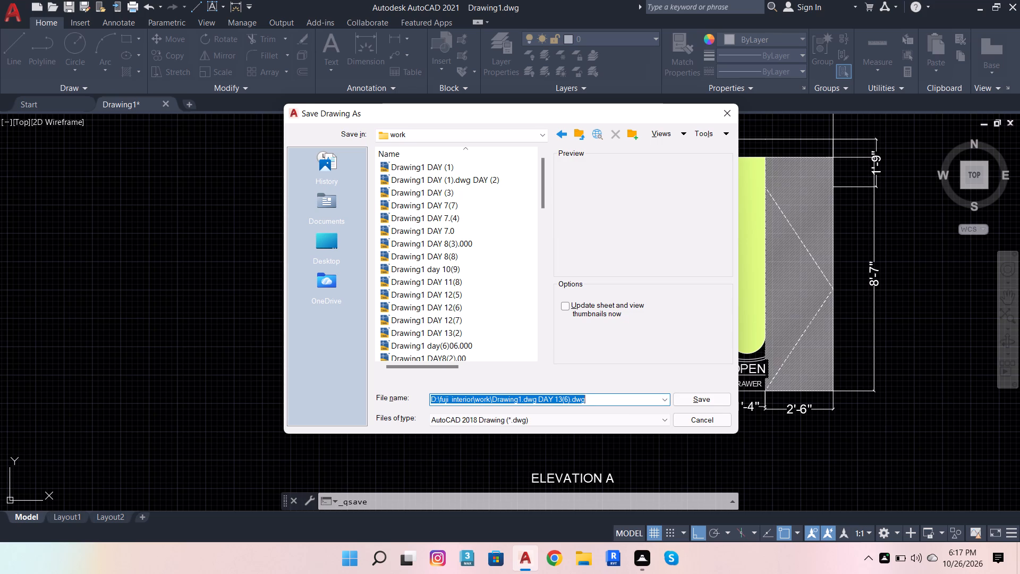
click(567, 399)
key(BackSpace)
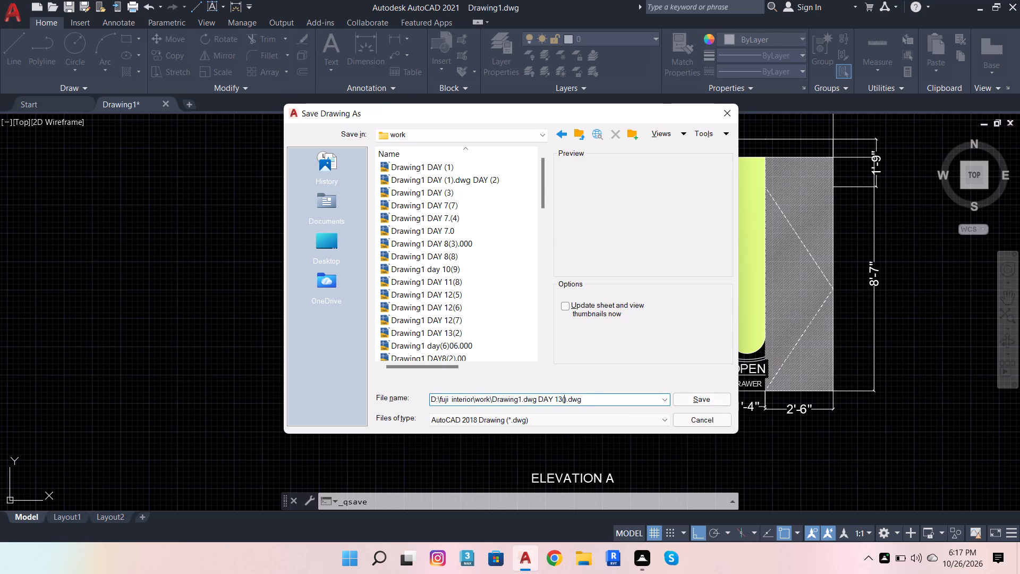
key(7)
click(708, 399)
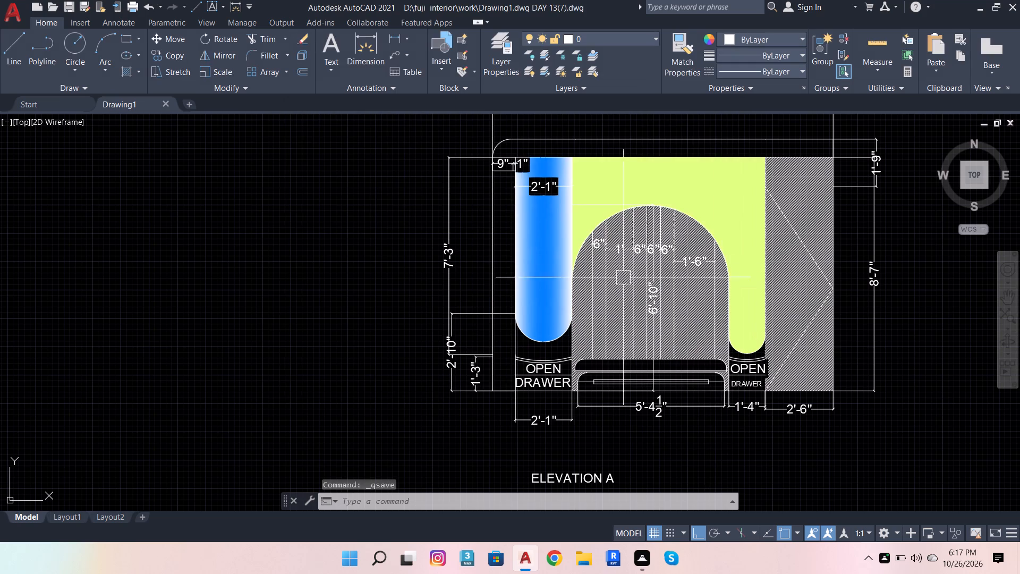
key(ctrl+s)
Close AutoCAD.
click(1019, 0)
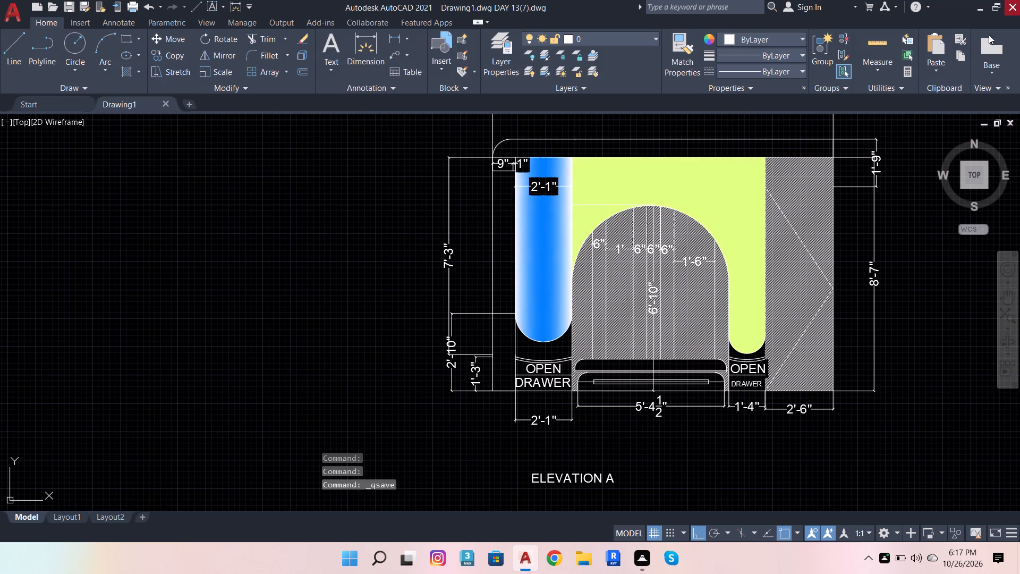